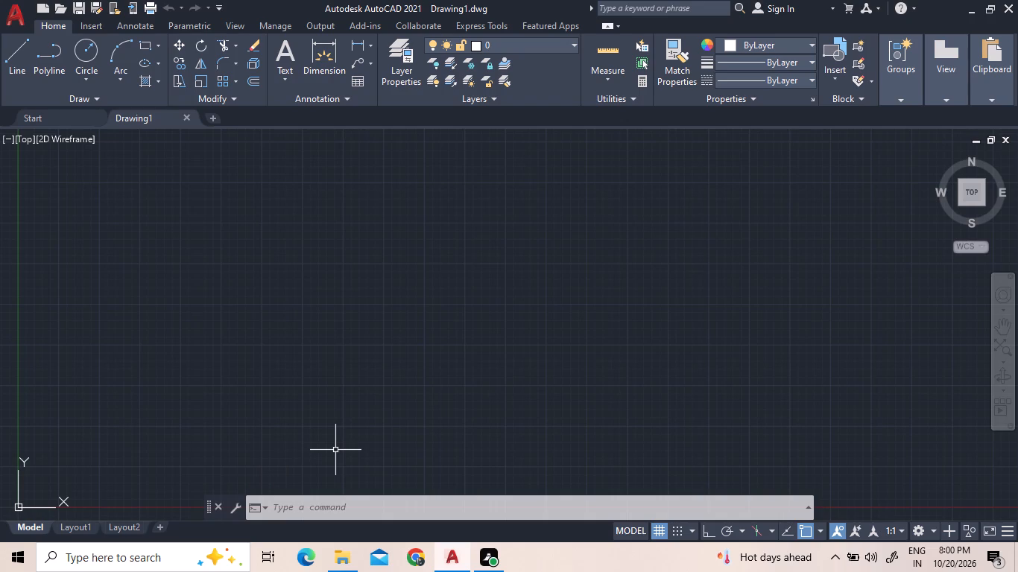
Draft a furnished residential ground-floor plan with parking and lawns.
Turn on command logging with LOGFILEON.
text(log)
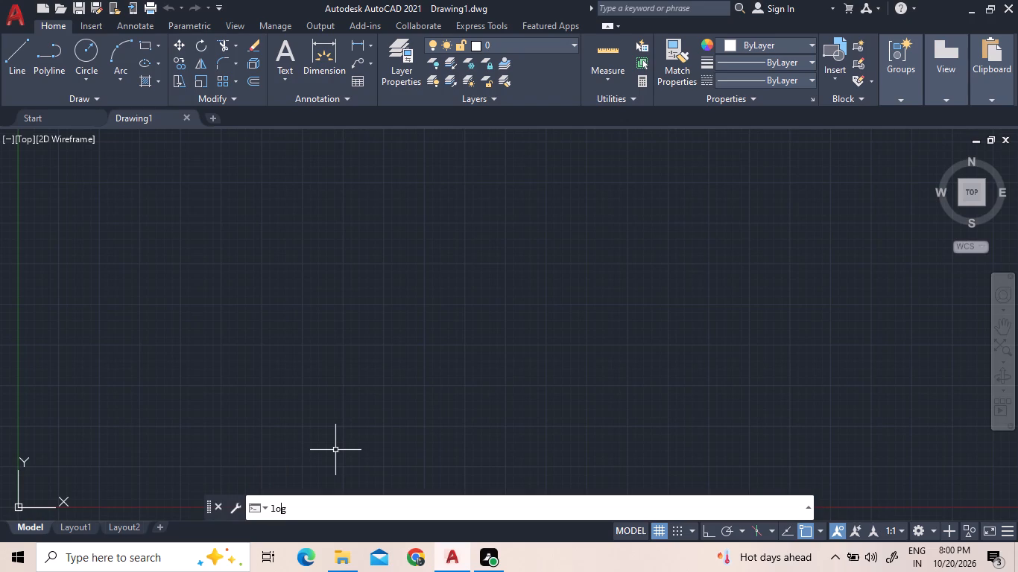
key(Return)
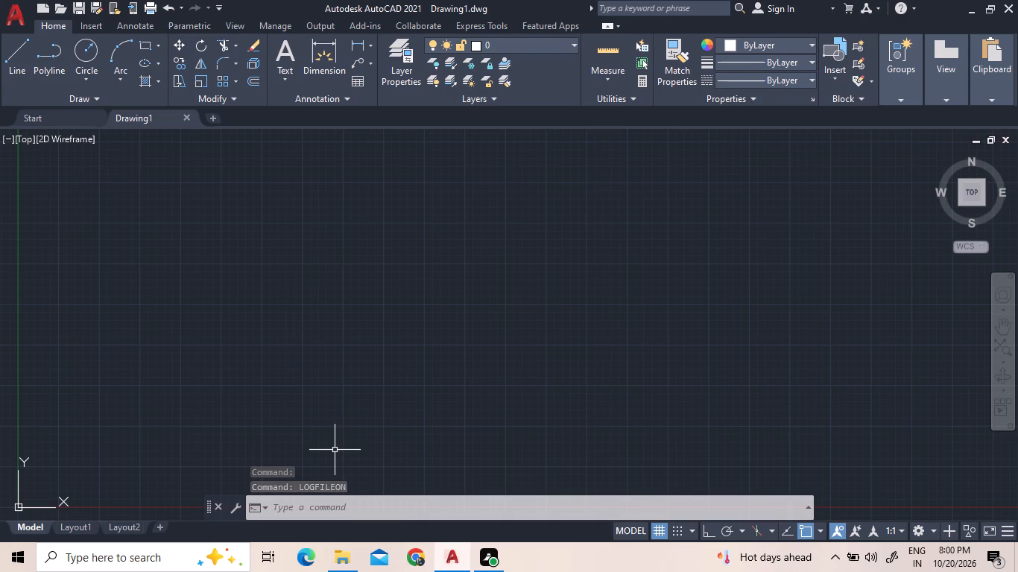
Configure the drawing units to Engineering length type with 0'-0" precision.
text(un)
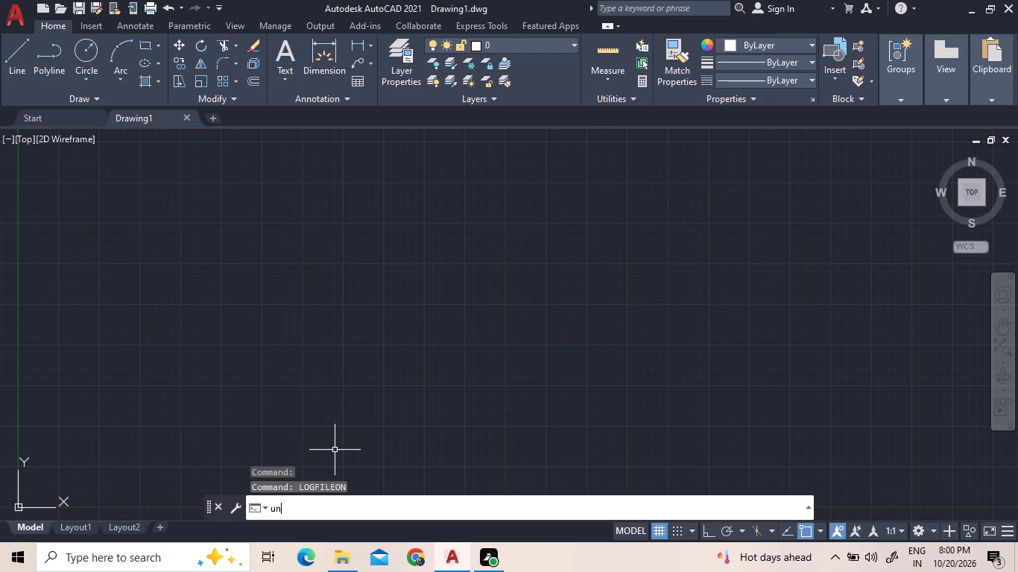
key(Return)
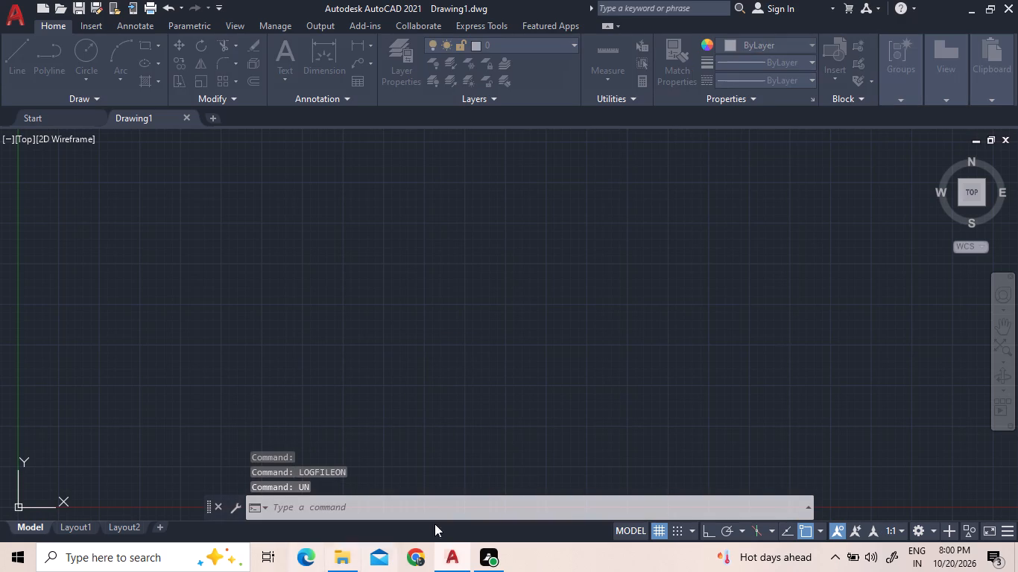
click(439, 182)
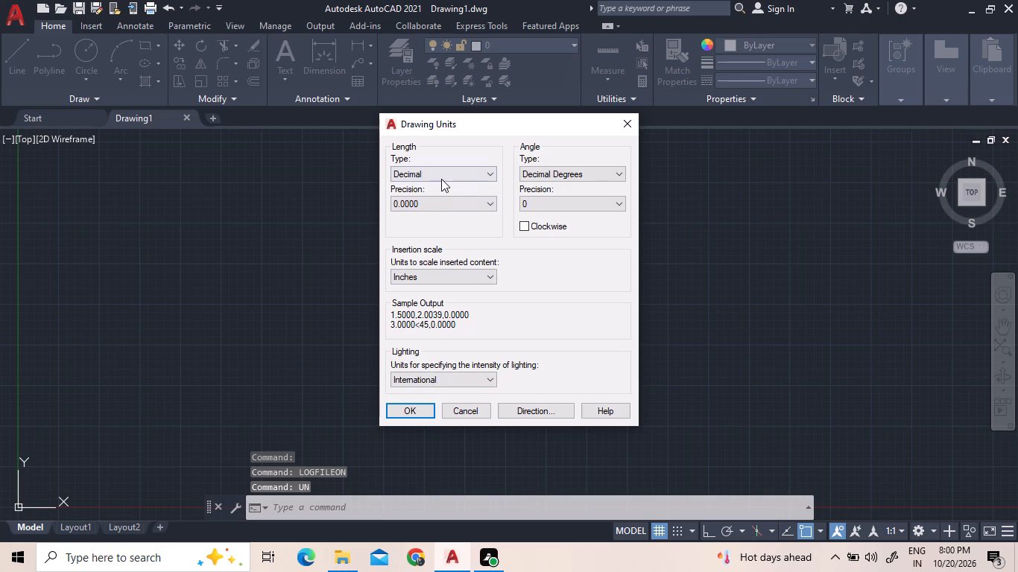
click(441, 179)
click(441, 204)
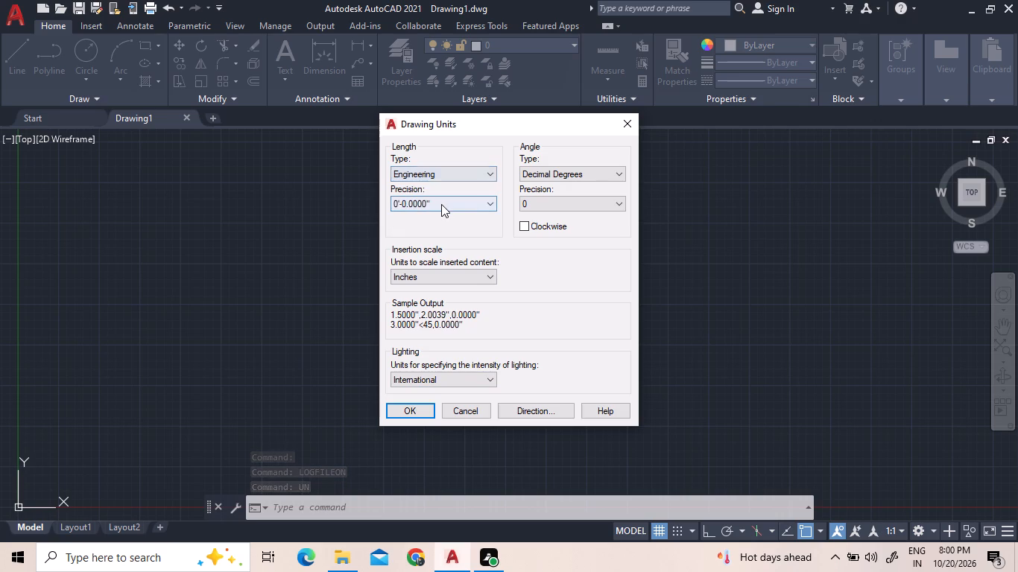
click(441, 204)
click(438, 220)
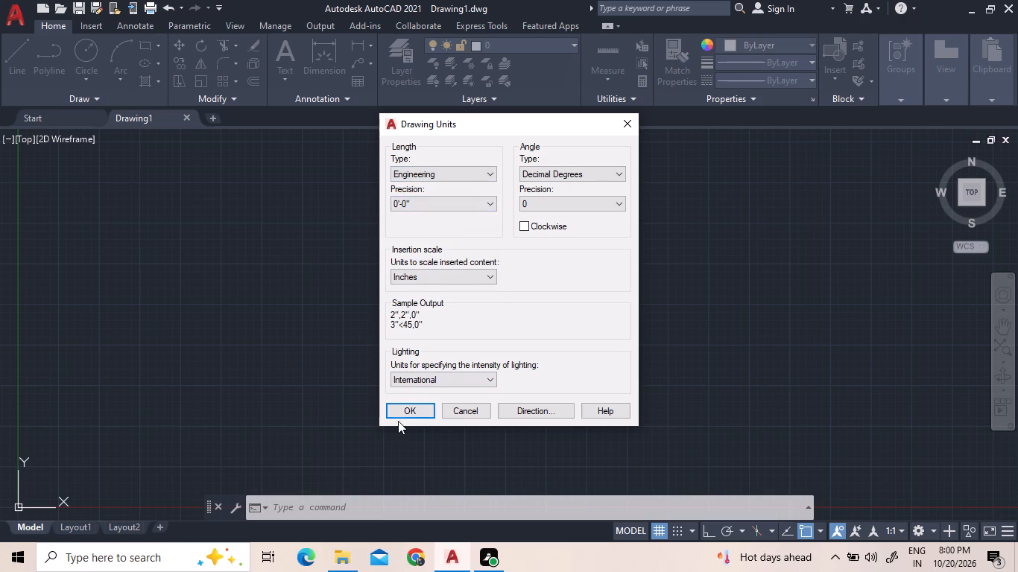
click(405, 413)
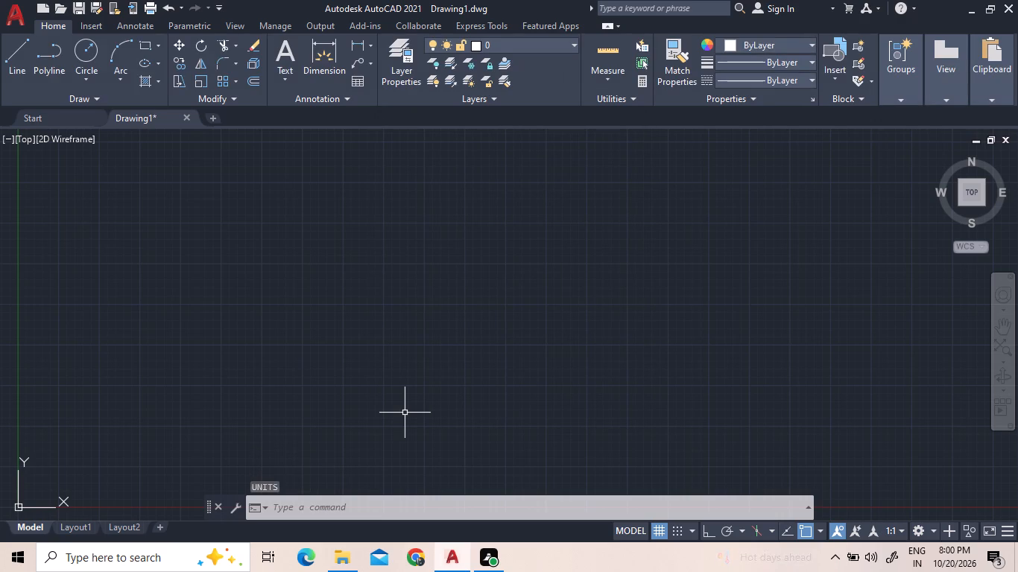
Modify the Standard dimension style's primary units to Engineering format with 0'-0" precision.
text(dims)
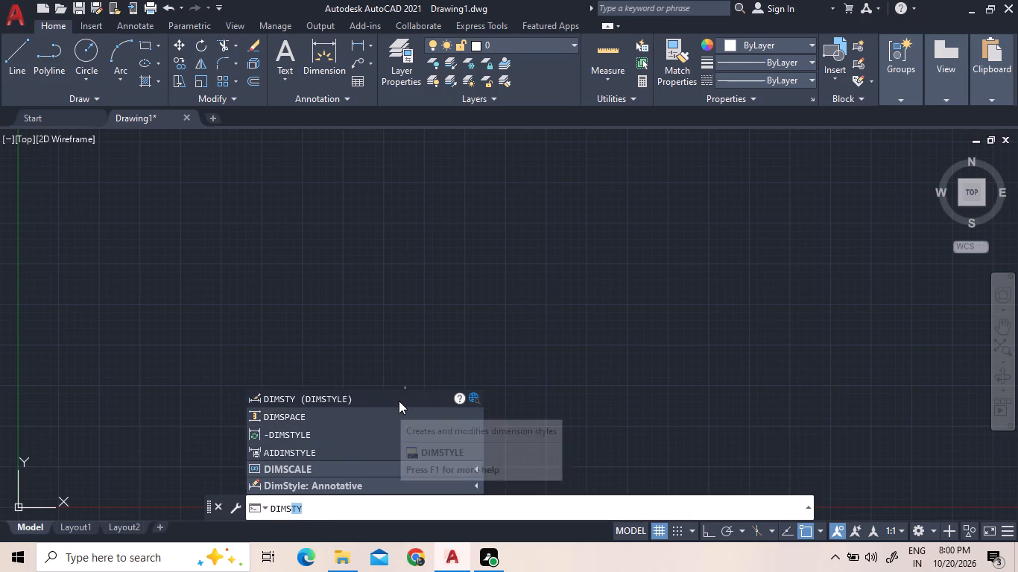
click(399, 401)
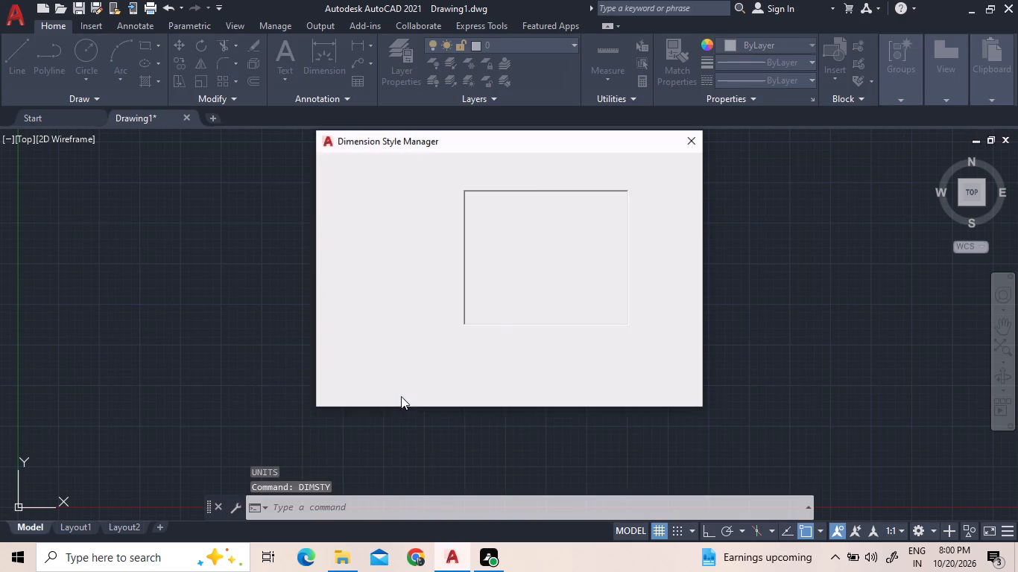
click(663, 243)
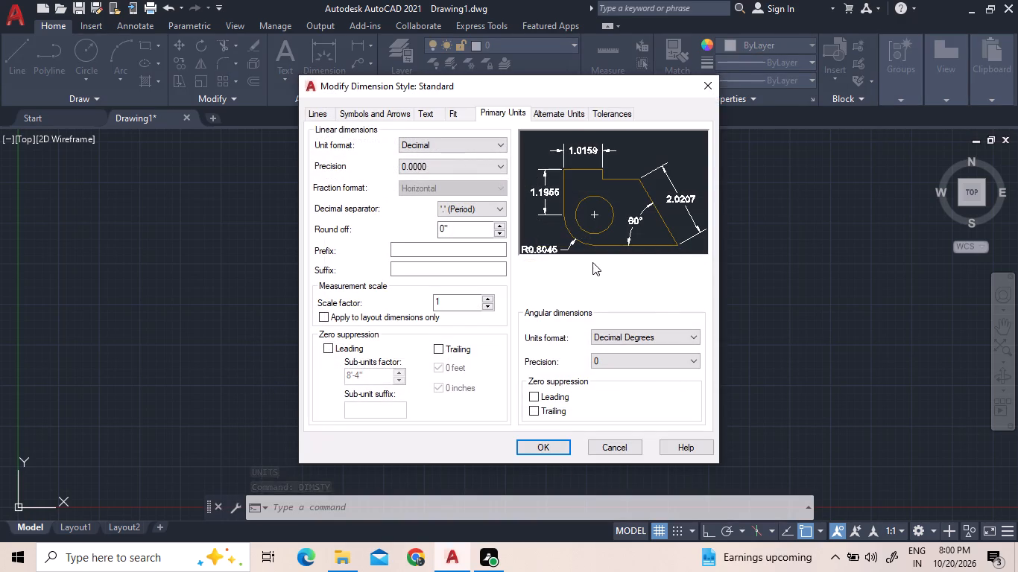
click(420, 149)
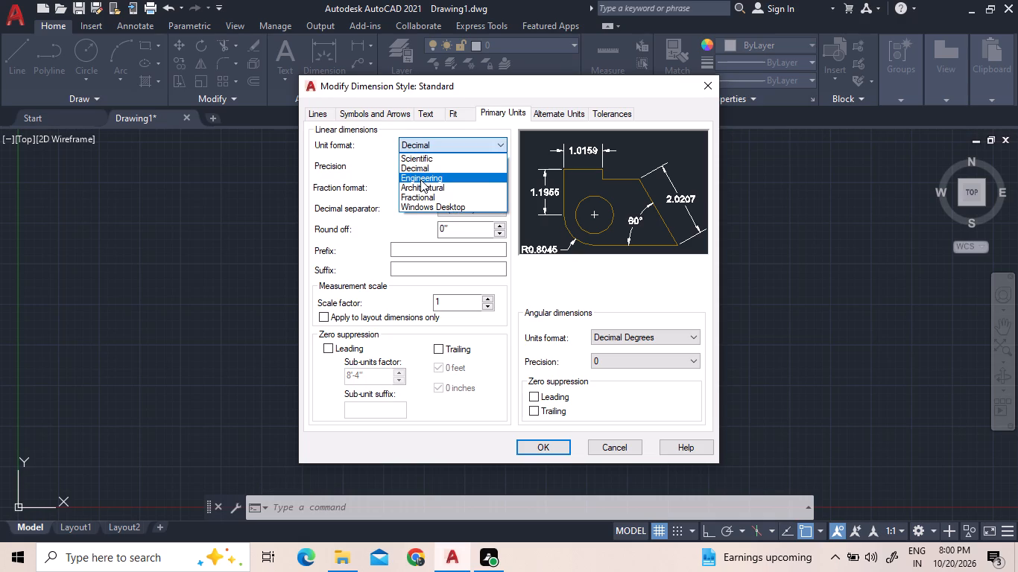
click(420, 179)
click(423, 168)
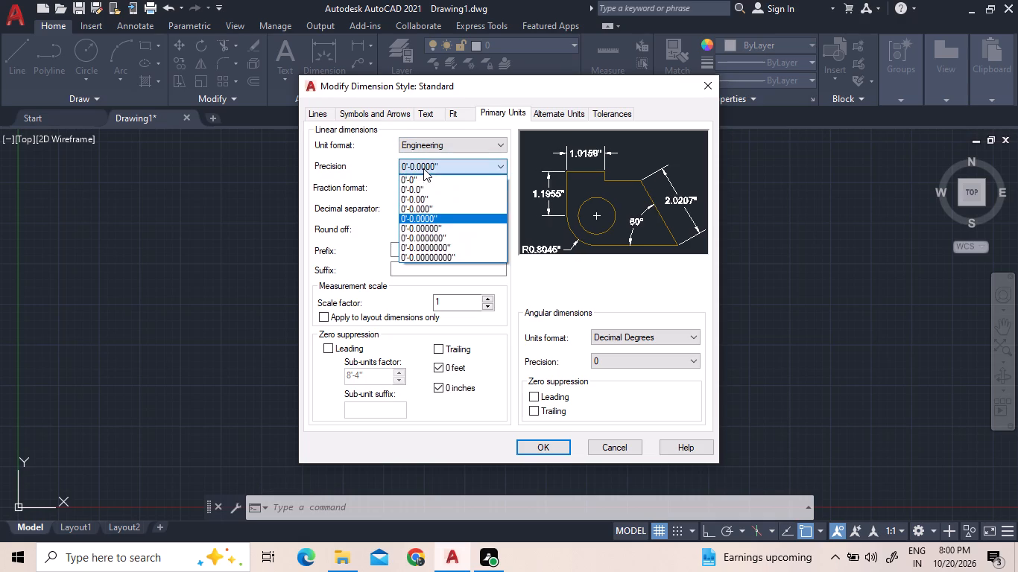
click(424, 179)
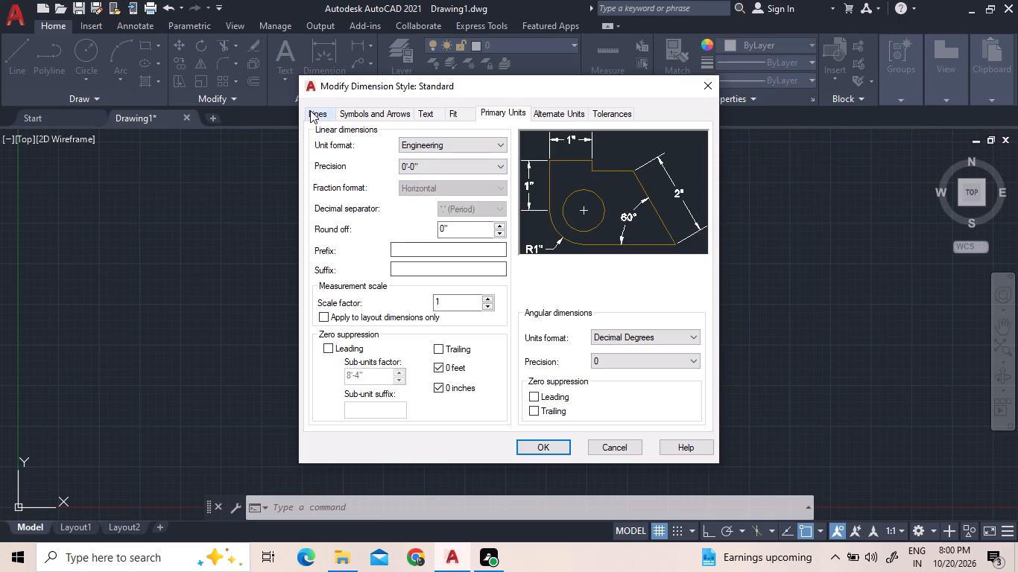
Set the Standard dimension style's baseline spacing to 8".
click(310, 110)
click(489, 233)
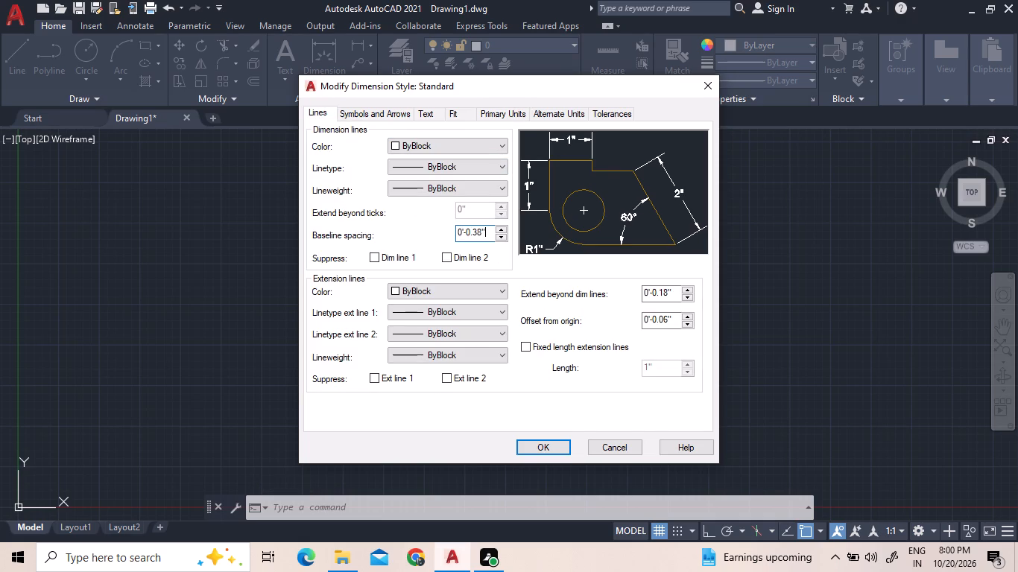
key(BackSpace)
key(BackSpace)
key(BackSpace)
key(BackSpace)
key(BackSpace)
key(BackSpace)
key(BackSpace)
key(BackSpace)
key(BackSpace)
key(BackSpace)
key(BackSpace)
key(BackSpace)
key(BackSpace)
key(BackSpace)
key(BackSpace)
text(8")
key(Return)
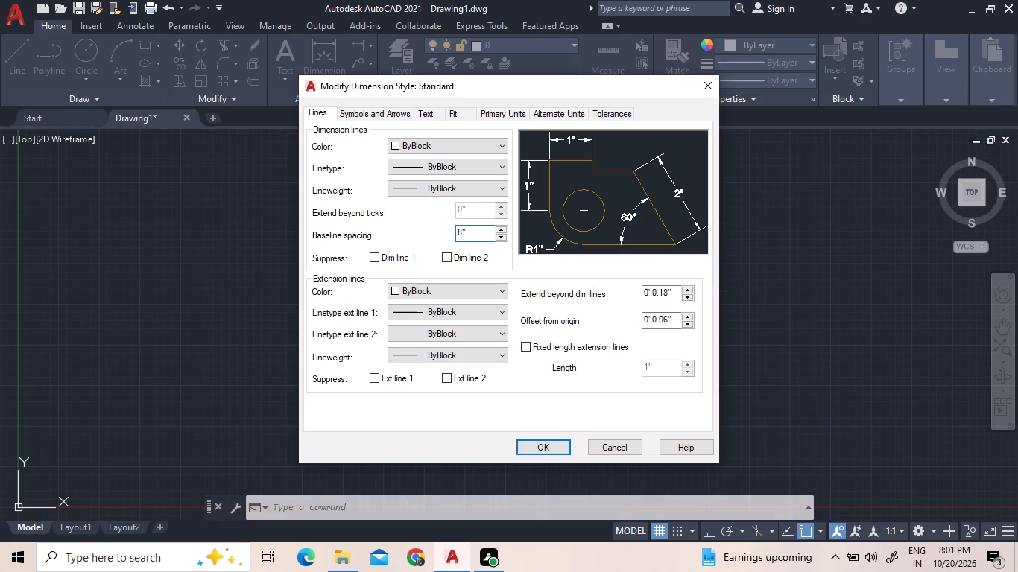
Set the dimension style's arrow size to 4".
click(386, 113)
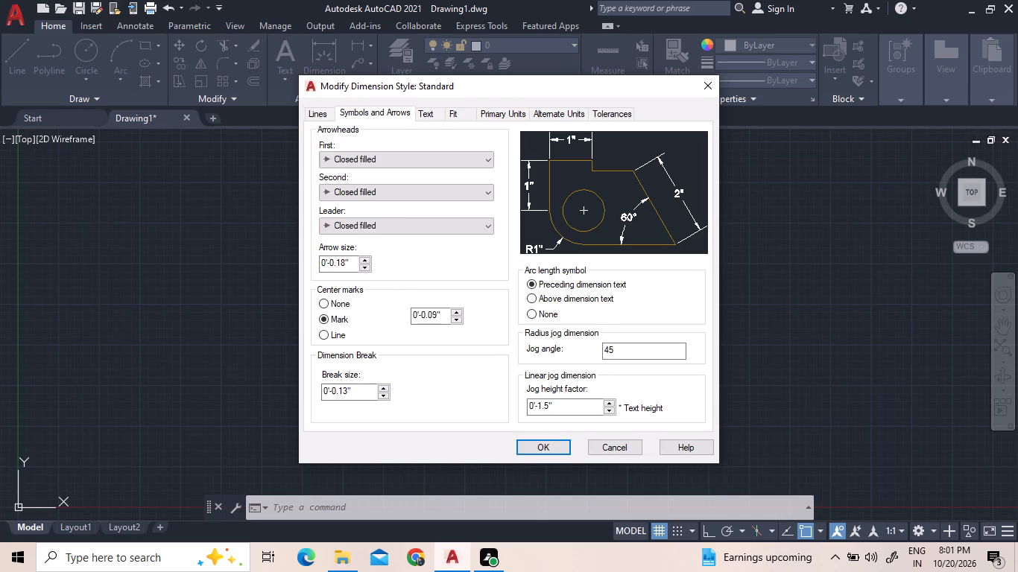
drag(352, 262, 310, 262)
key(4)
key(BackSpace)
text(4")
Set the dimension style's text height to 4", then save the style changes and close the Dimension Style Manager.
click(426, 117)
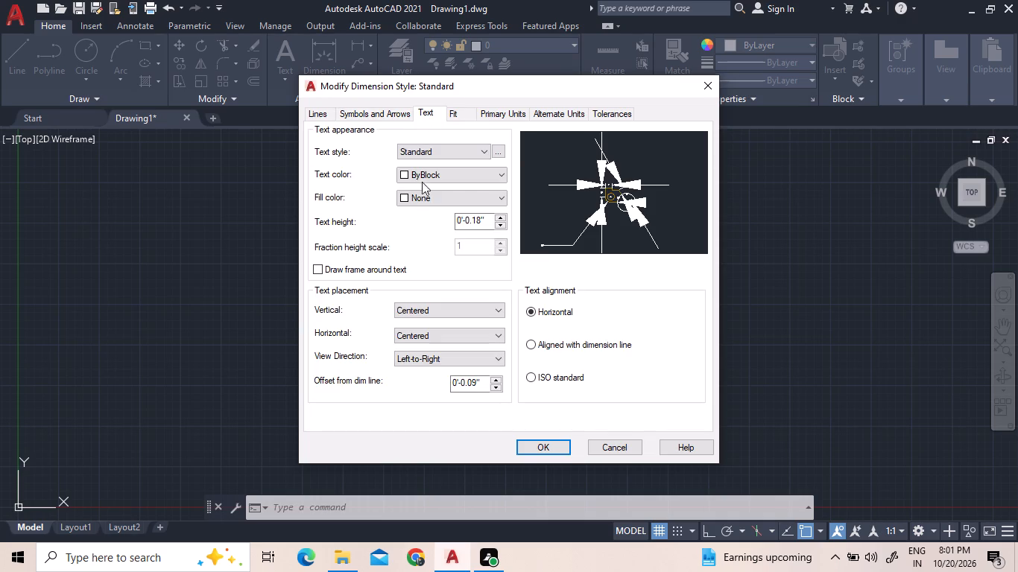
click(487, 221)
key(BackSpace)
key(BackSpace)
key(BackSpace)
key(BackSpace)
key(BackSpace)
key(BackSpace)
key(BackSpace)
key(BackSpace)
key(BackSpace)
key(BackSpace)
key(BackSpace)
key(BackSpace)
key(BackSpace)
key(BackSpace)
text(4")
scroll(478, 219, up, 1)
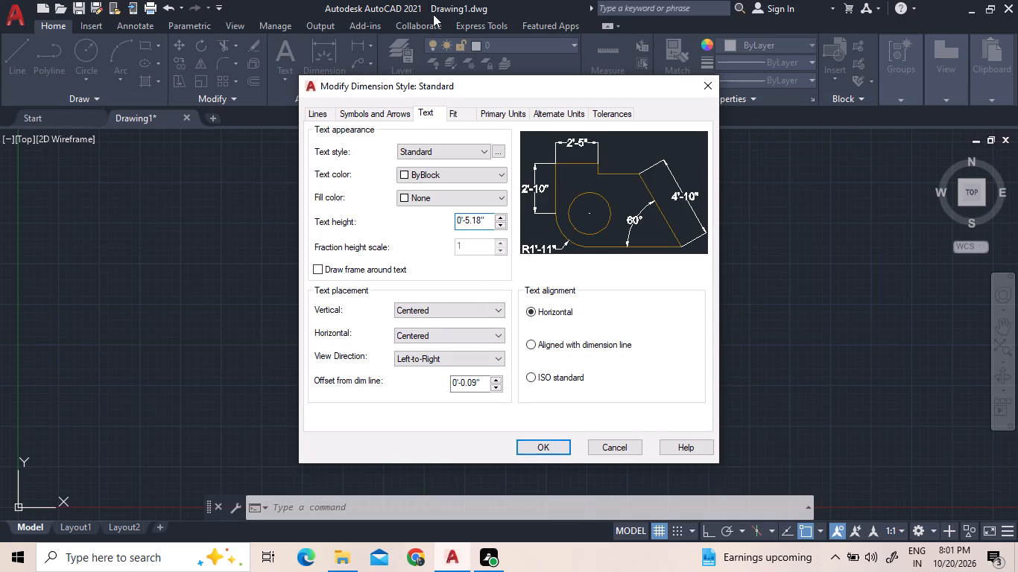
click(508, 111)
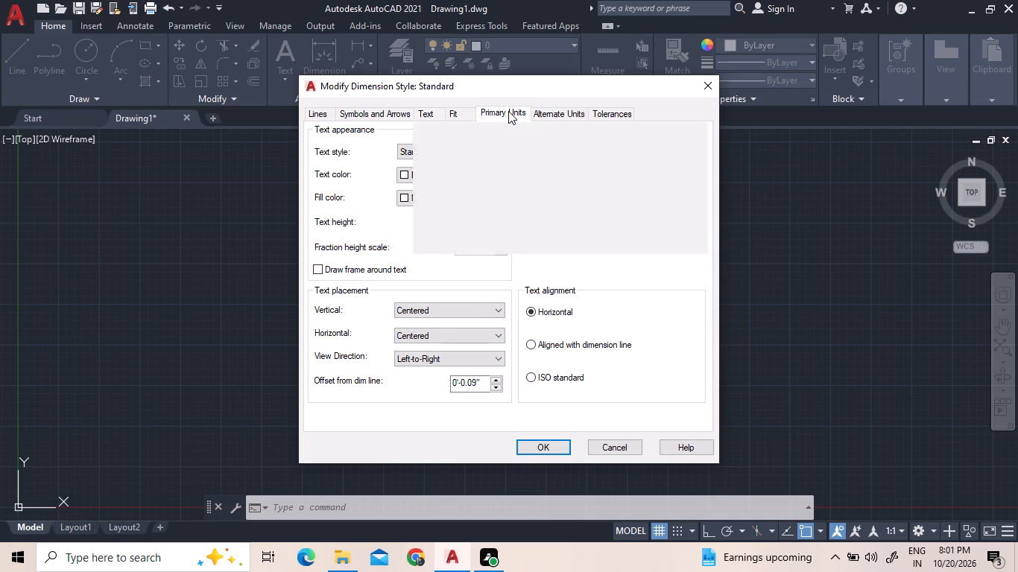
click(431, 116)
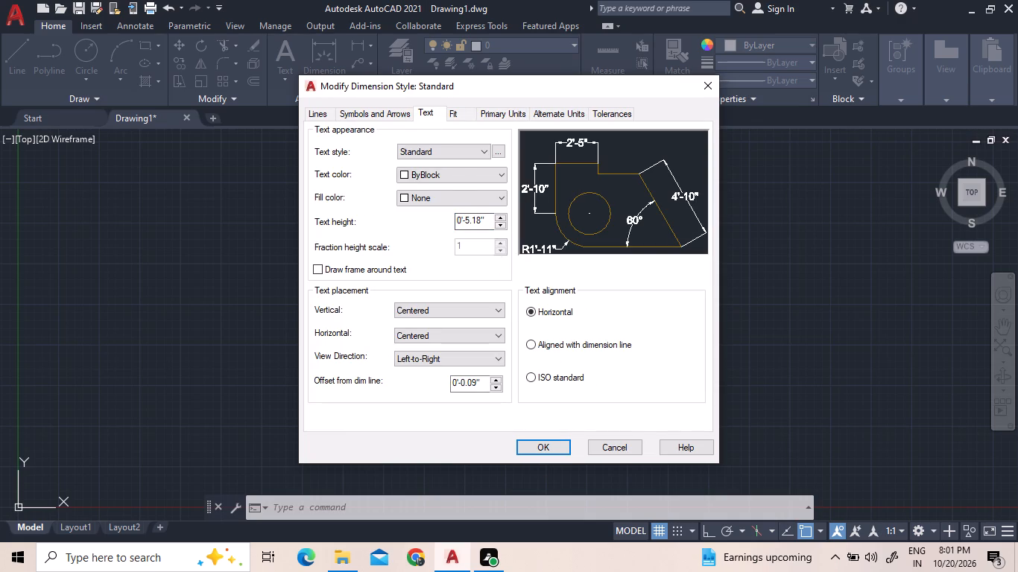
drag(487, 218, 455, 218)
text(4")
click(514, 109)
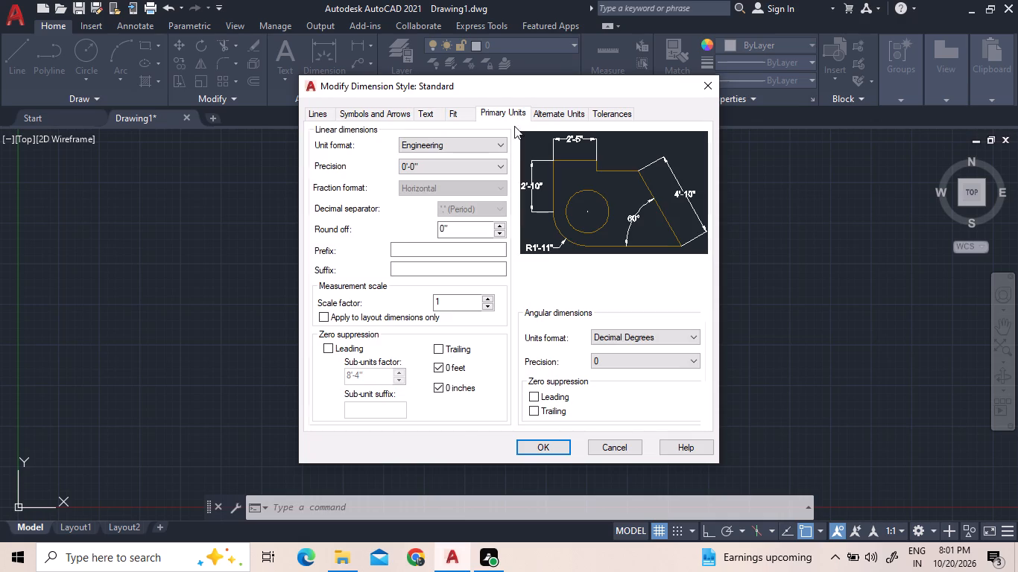
click(528, 440)
click(604, 393)
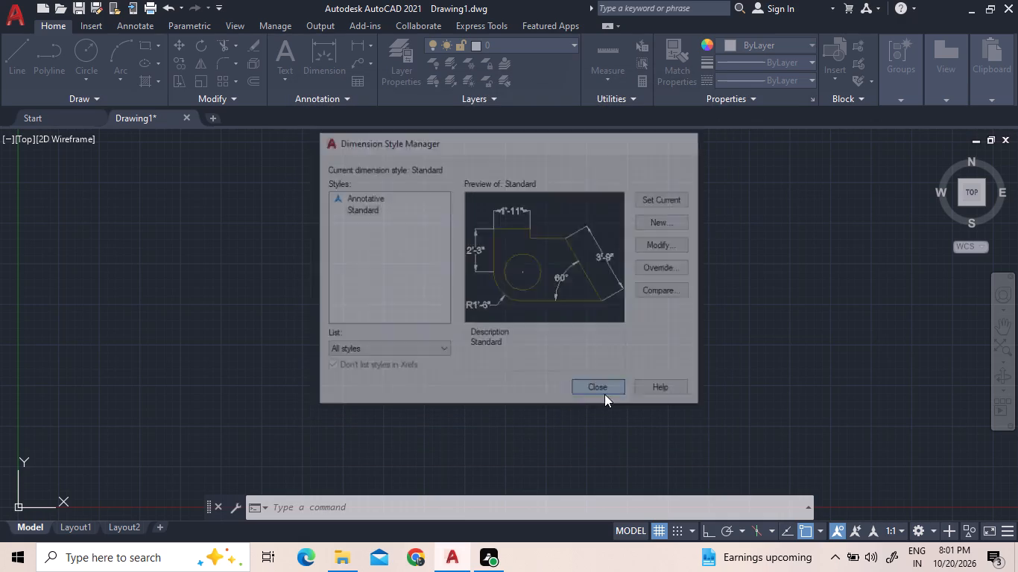
Run LOGFILEON again to keep command logging on.
text(lo)
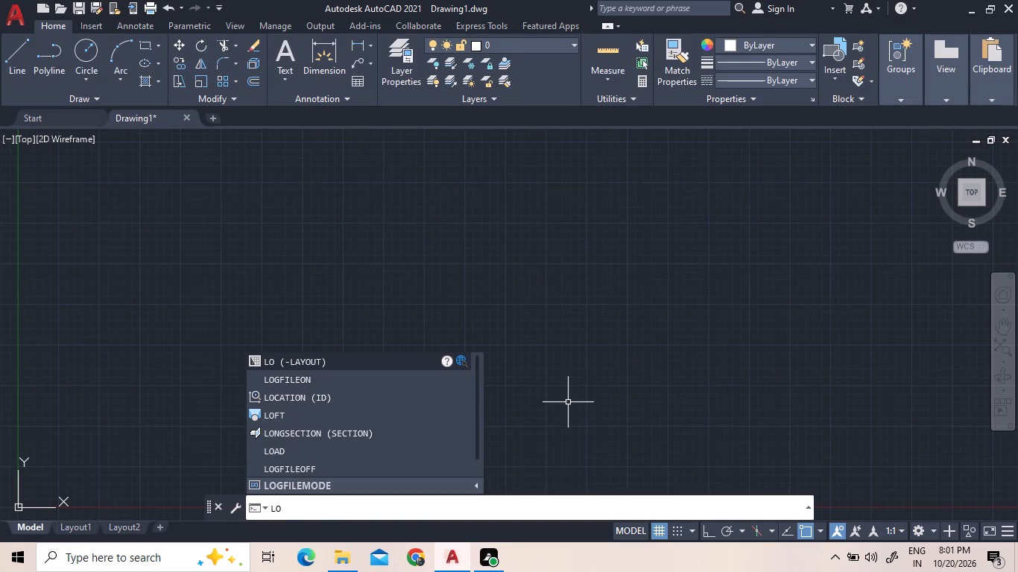
key(g)
key(Return)
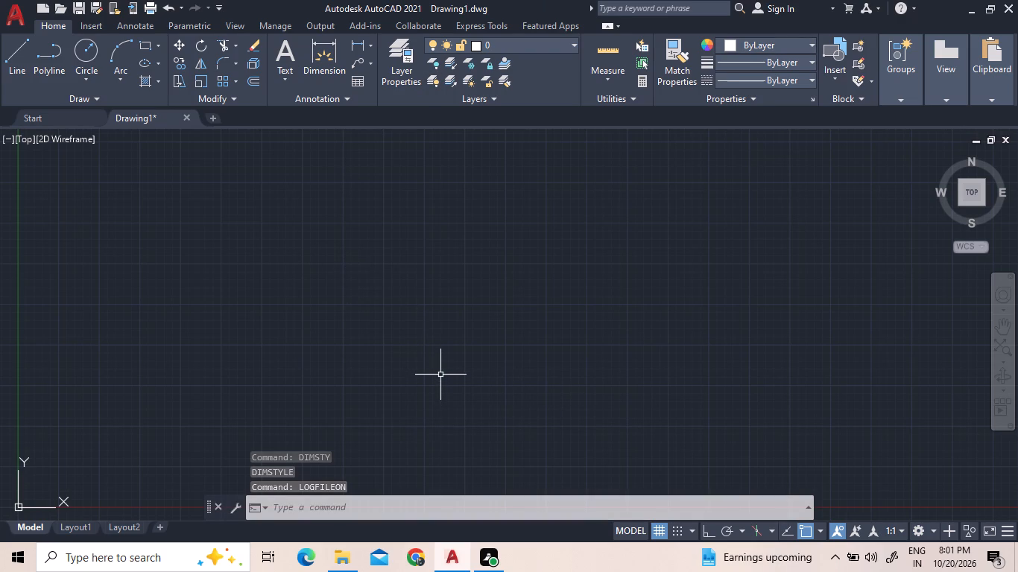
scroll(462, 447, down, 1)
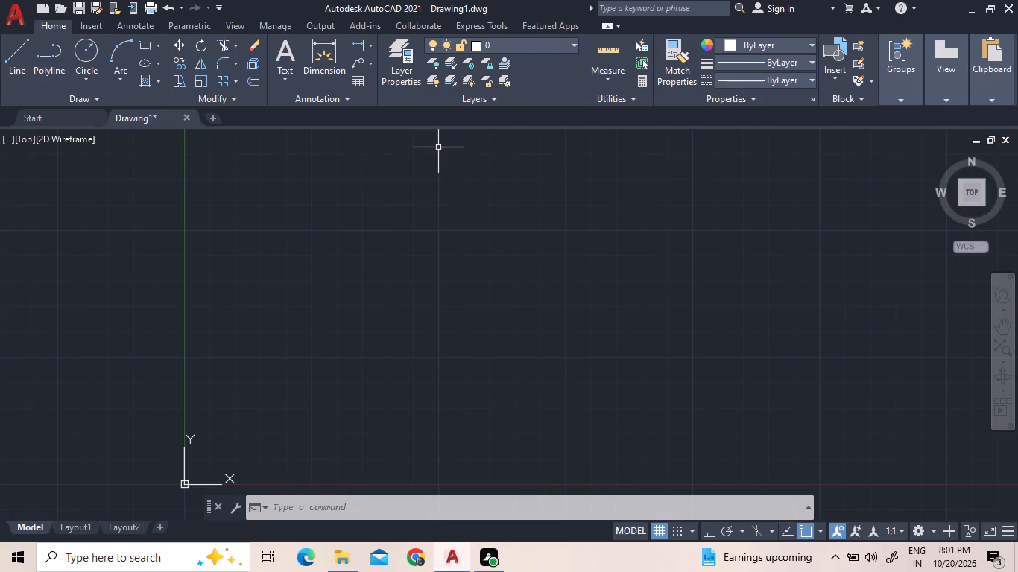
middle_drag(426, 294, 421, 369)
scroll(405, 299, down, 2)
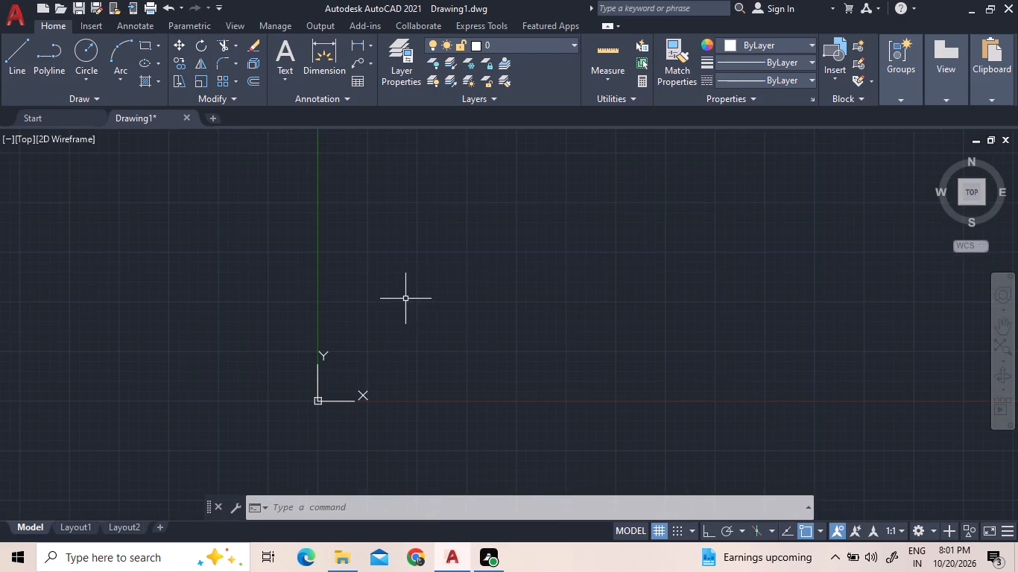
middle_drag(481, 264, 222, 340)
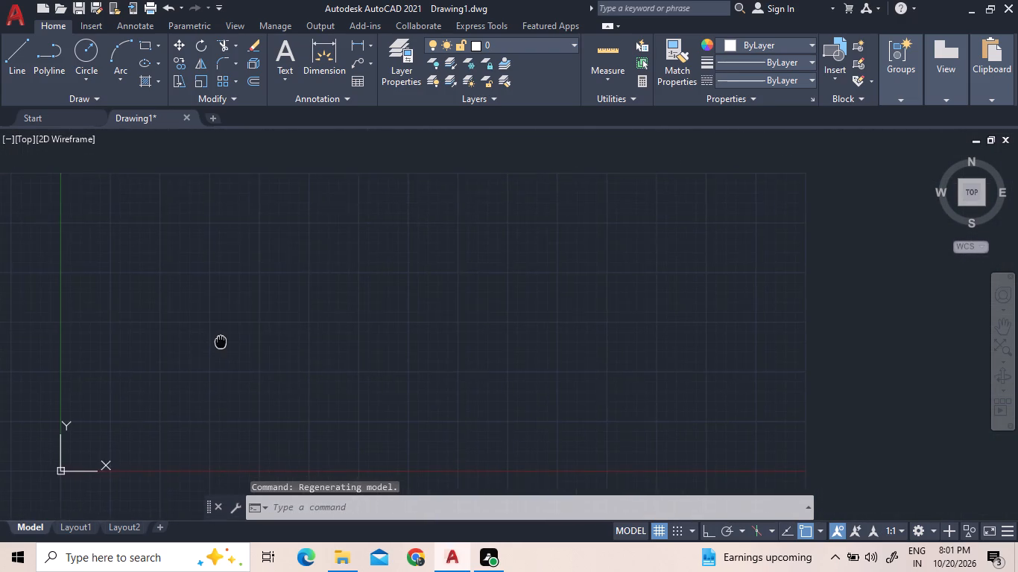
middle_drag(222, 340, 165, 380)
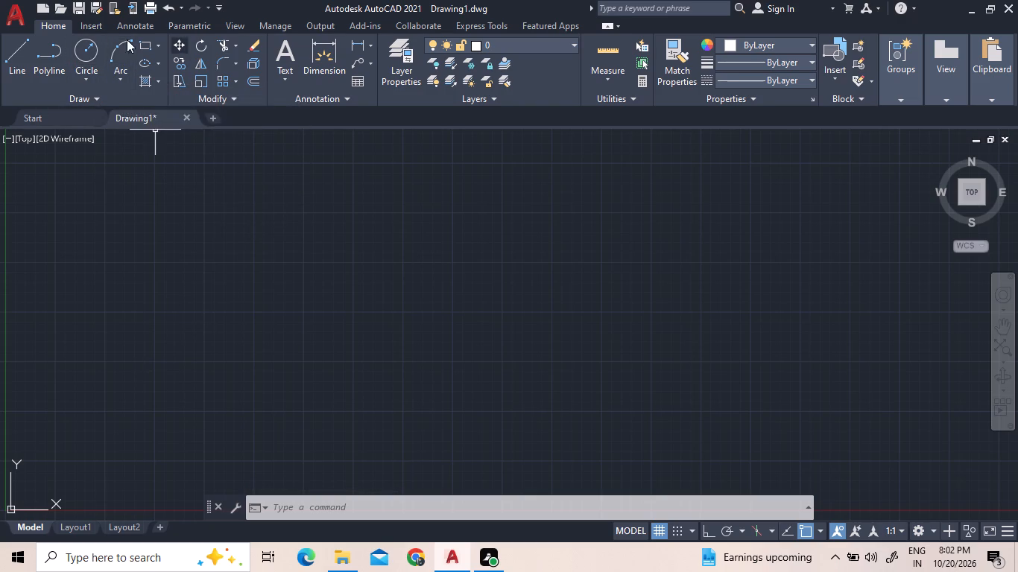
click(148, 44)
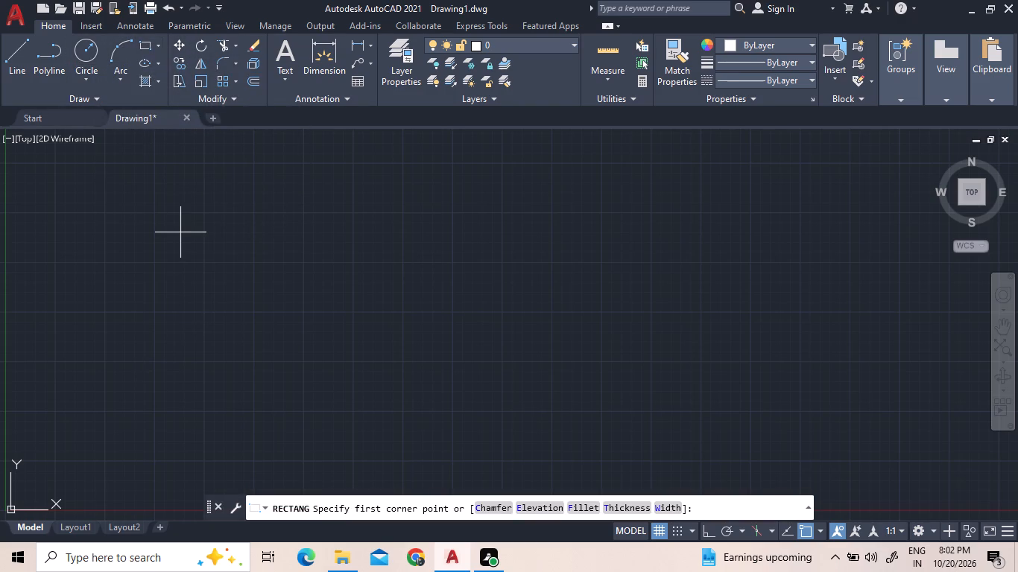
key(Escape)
Open the Layer Properties Manager and set layer 0's color to index color 22.
key(l)
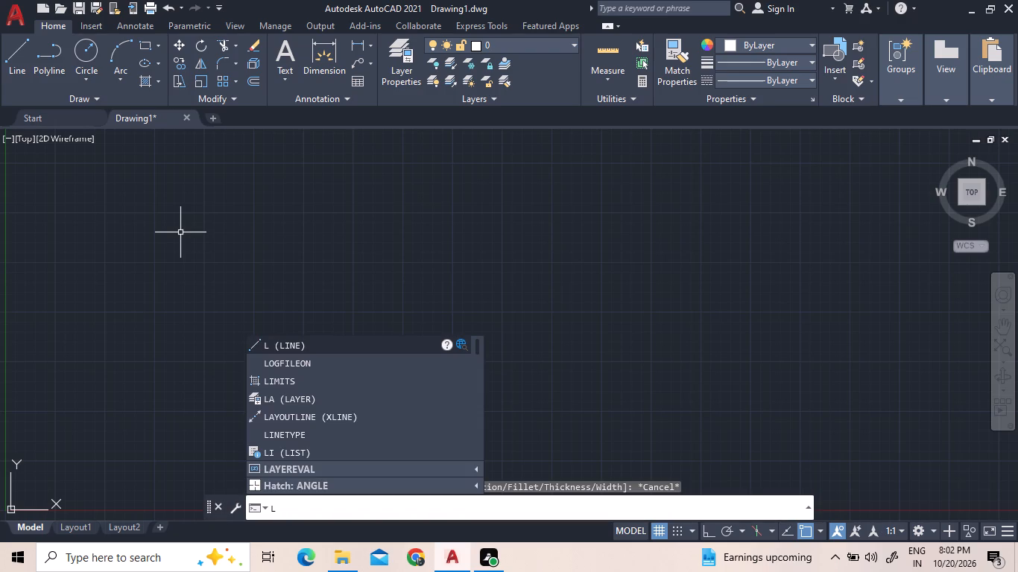
key(a)
key(Return)
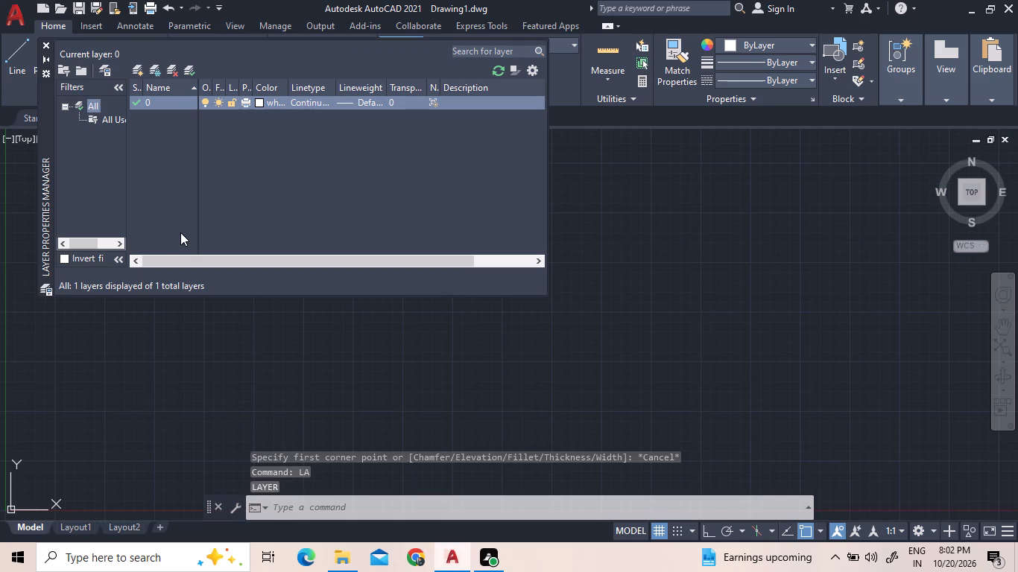
click(265, 100)
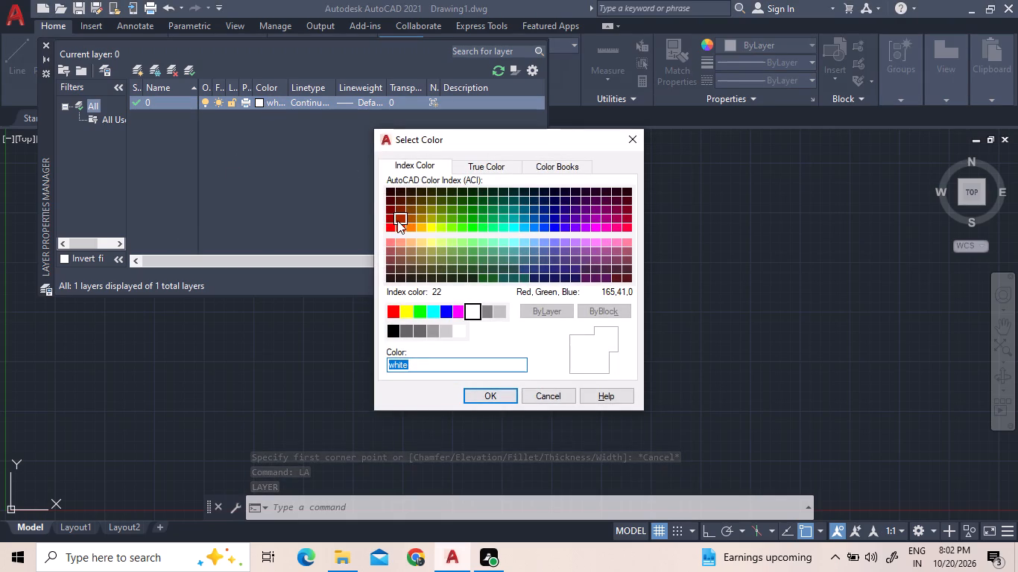
click(397, 220)
click(490, 391)
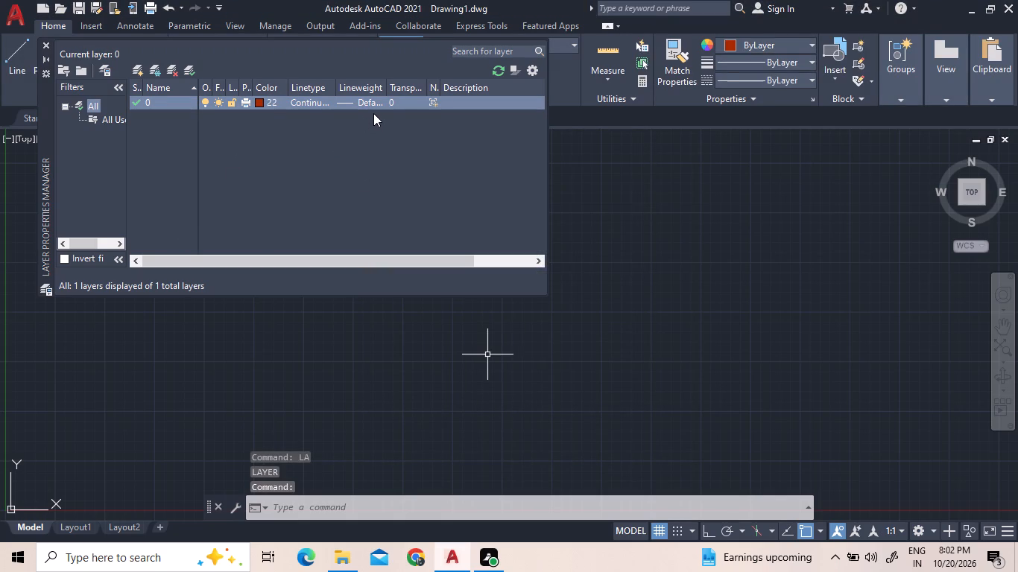
Create a new layer named text and assign it index color 130.
click(139, 71)
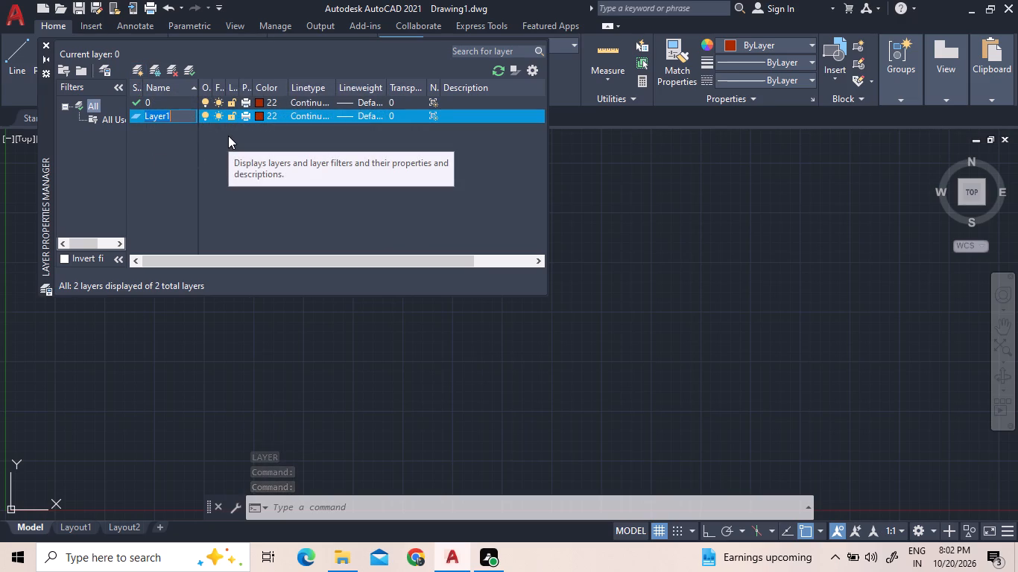
text(text)
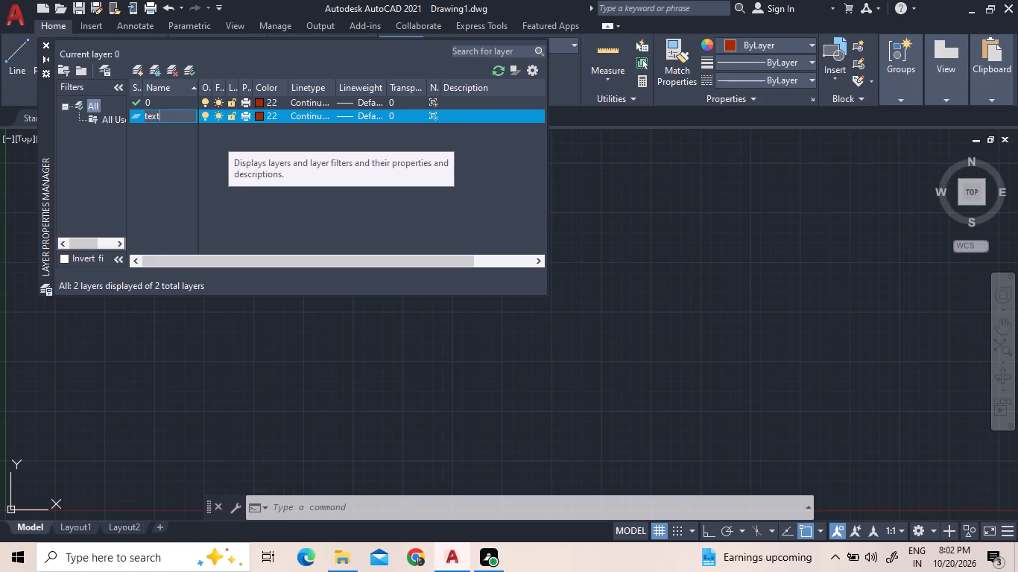
click(262, 112)
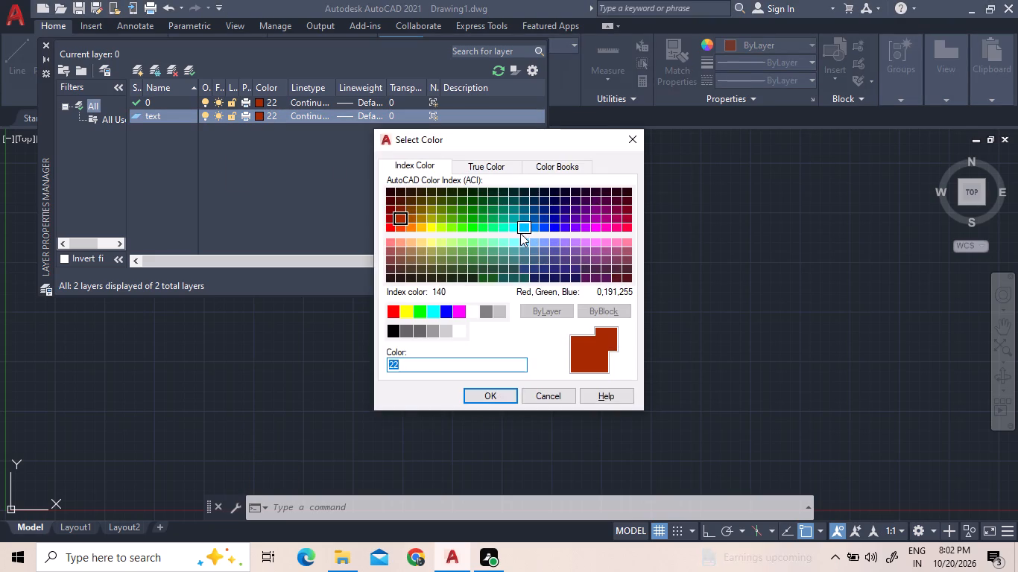
click(516, 232)
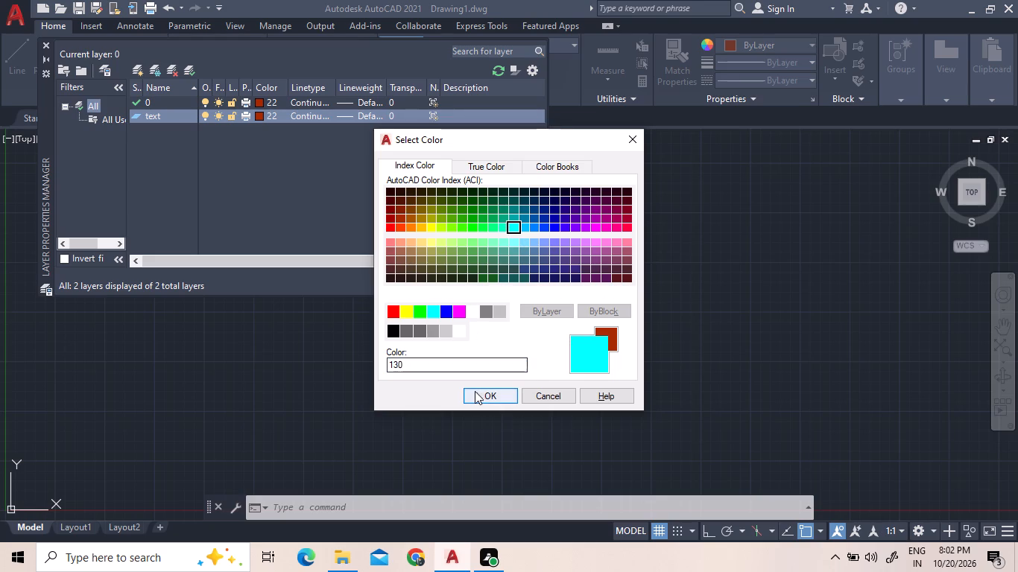
click(475, 391)
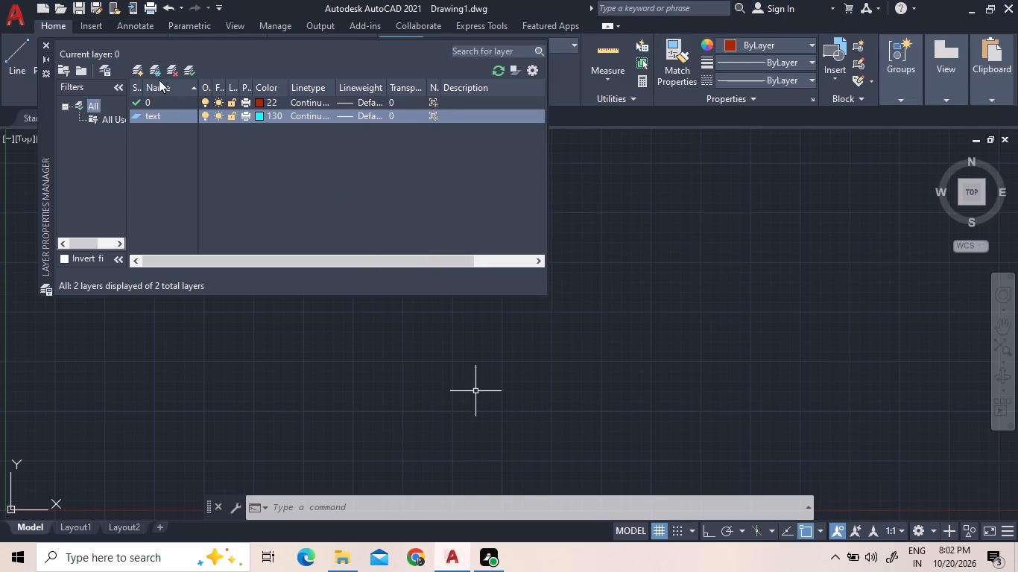
Create a new layer named dim and assign it index color 170.
click(138, 74)
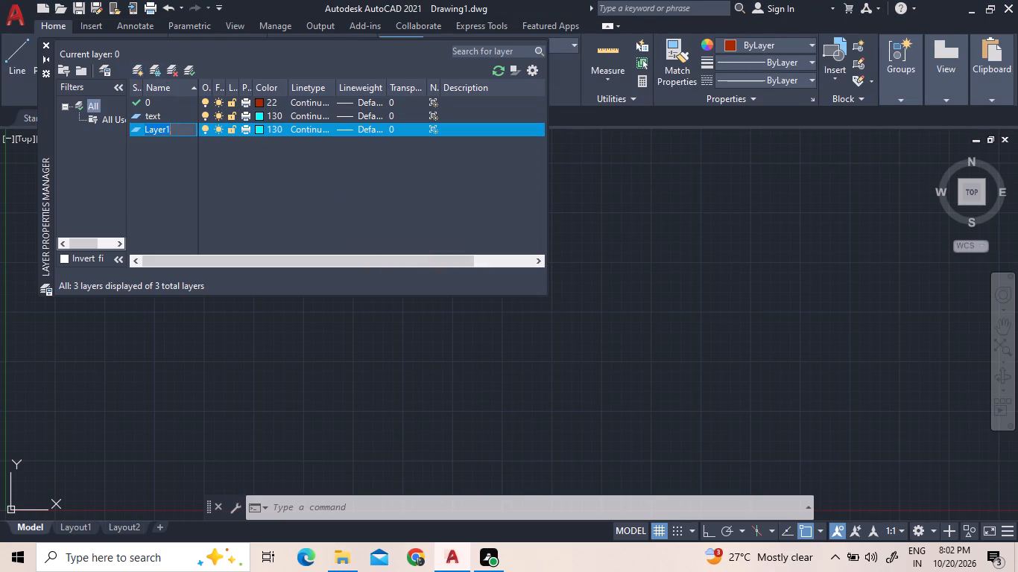
key(d)
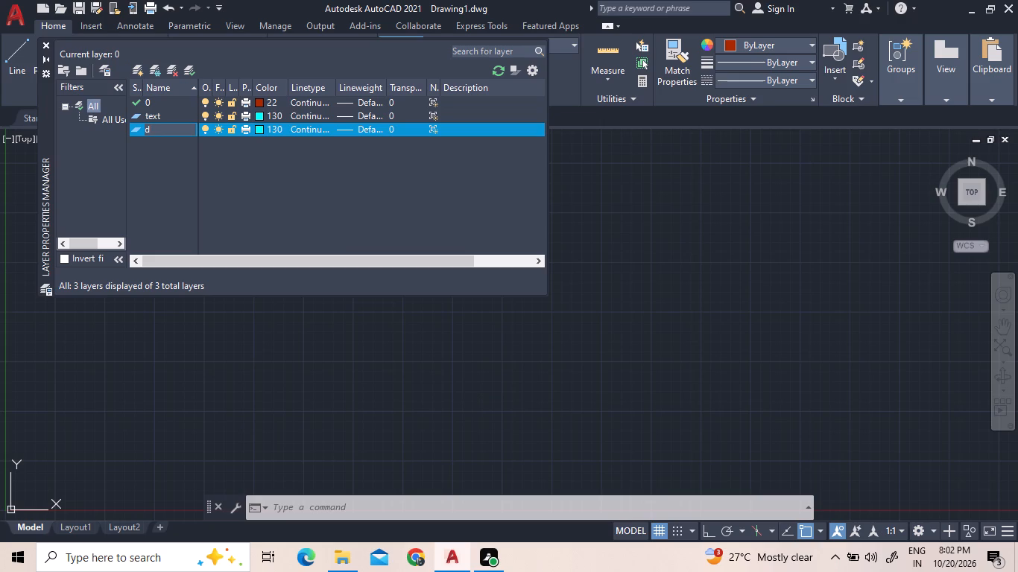
text(im)
click(271, 124)
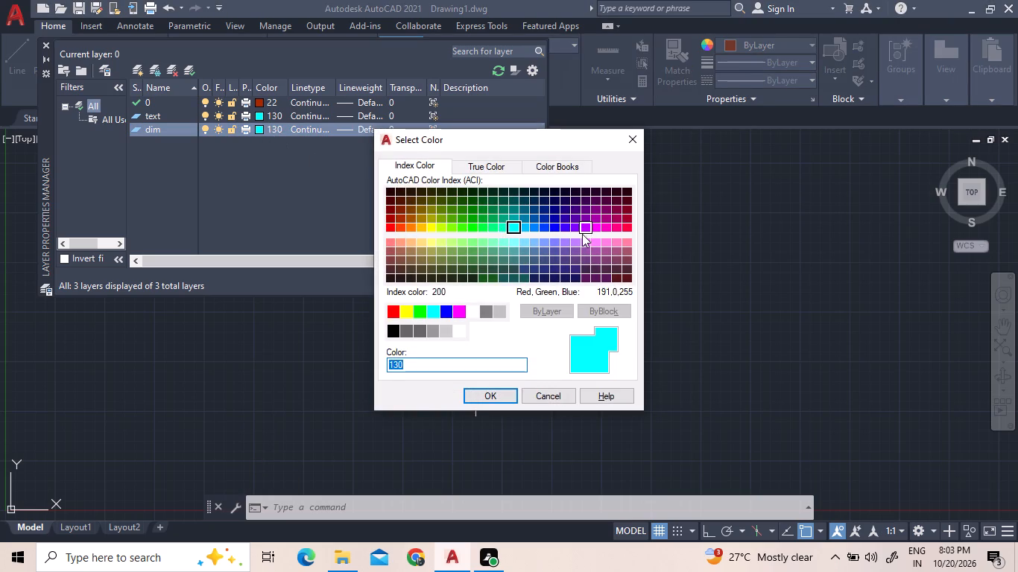
click(555, 230)
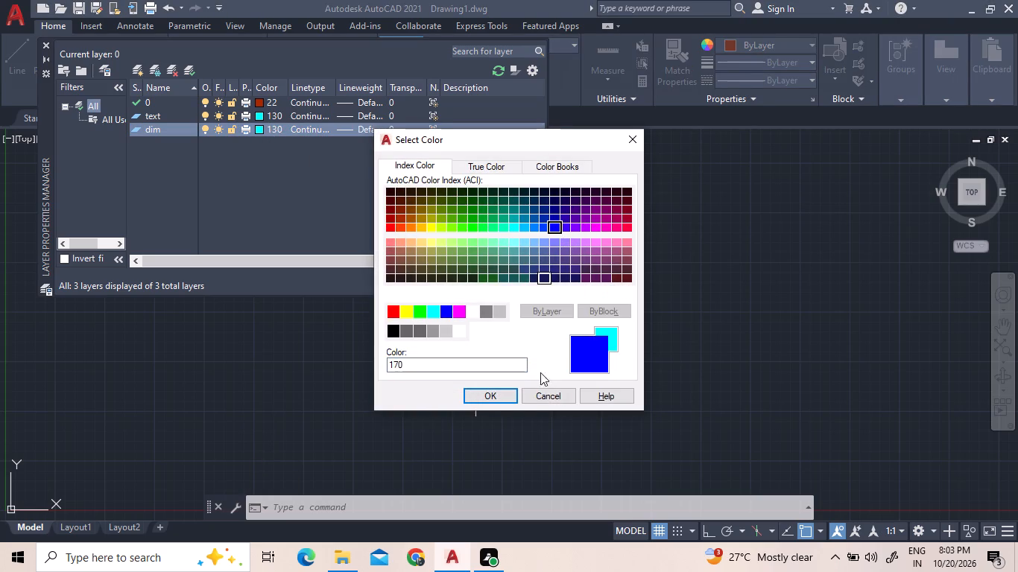
click(499, 393)
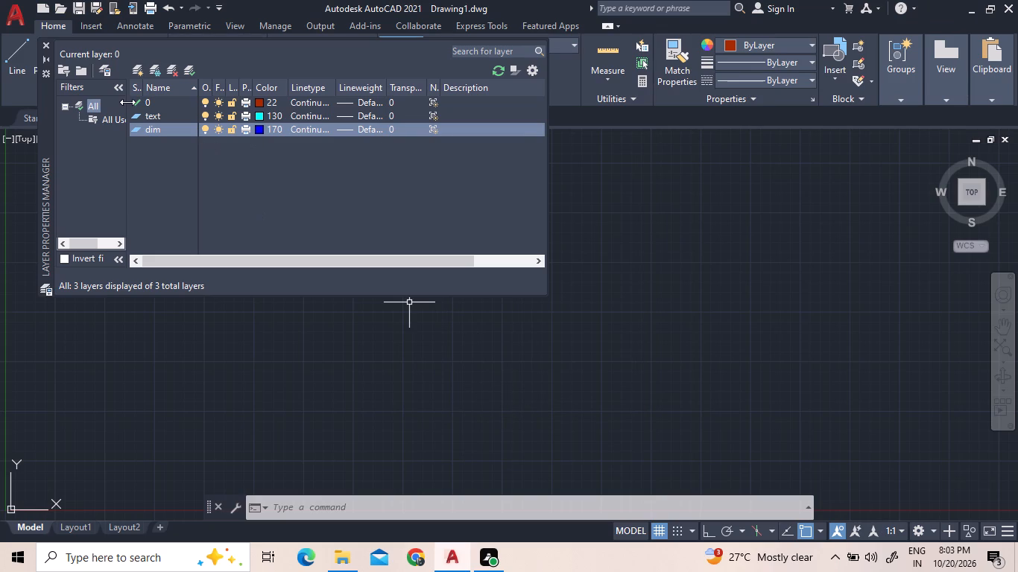
Create a new layer named door and assign it index color 92.
click(137, 71)
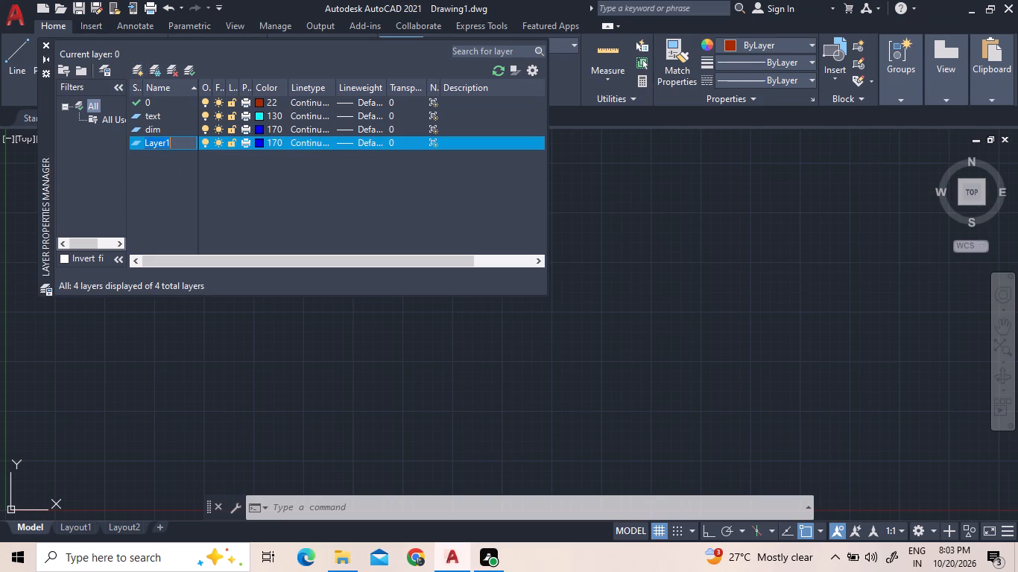
key(d)
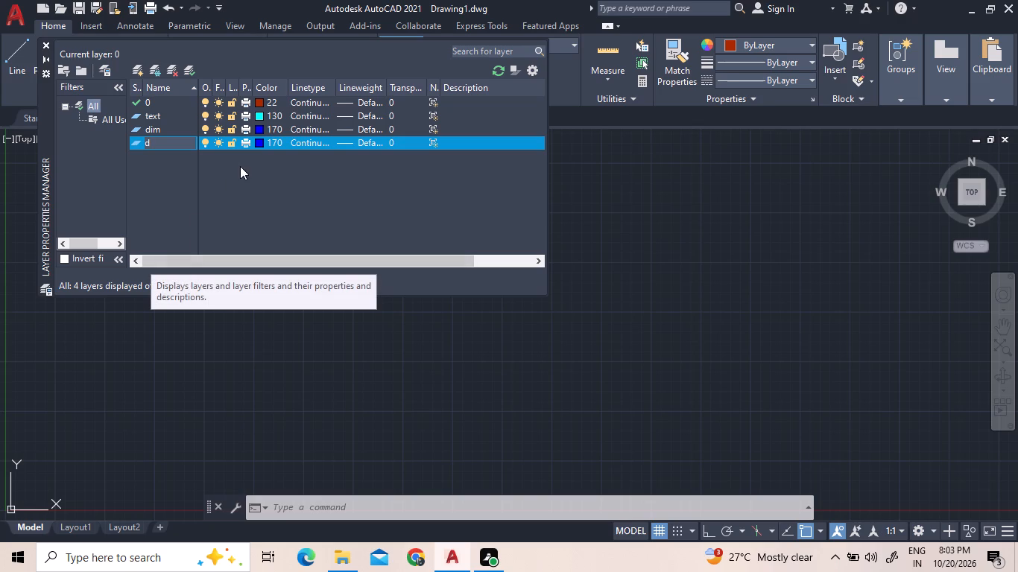
click(183, 146)
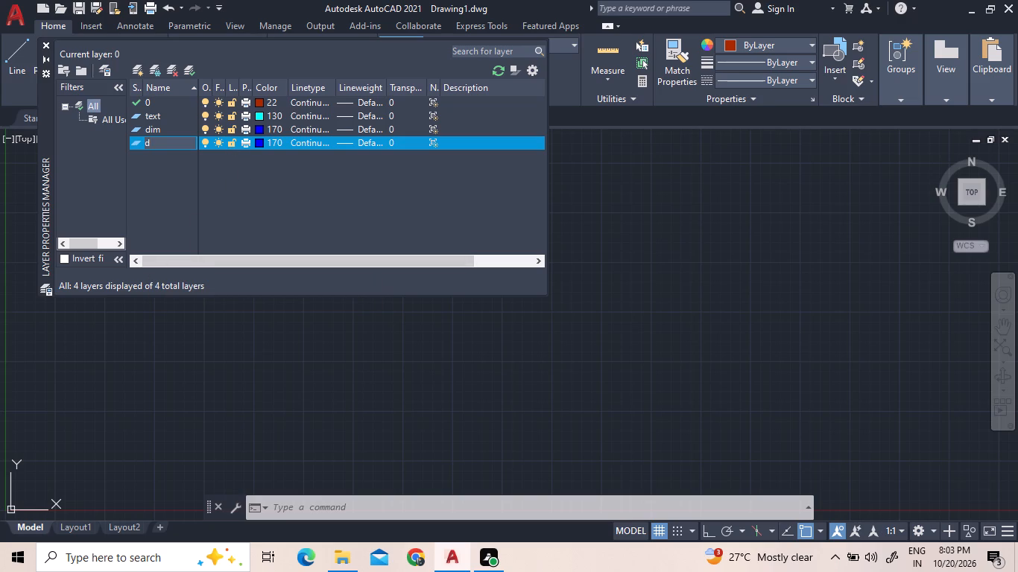
text(oor)
click(256, 143)
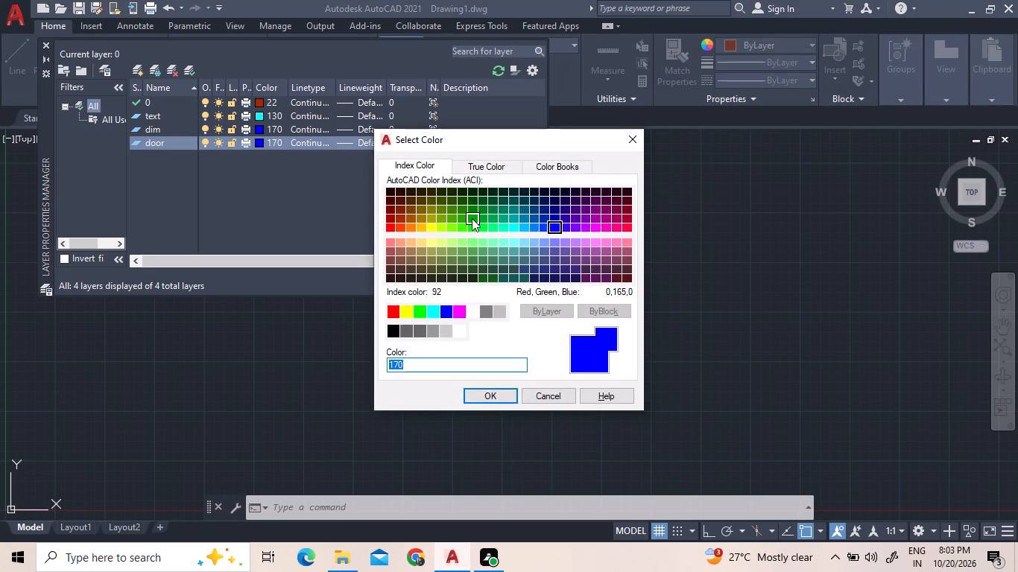
click(472, 218)
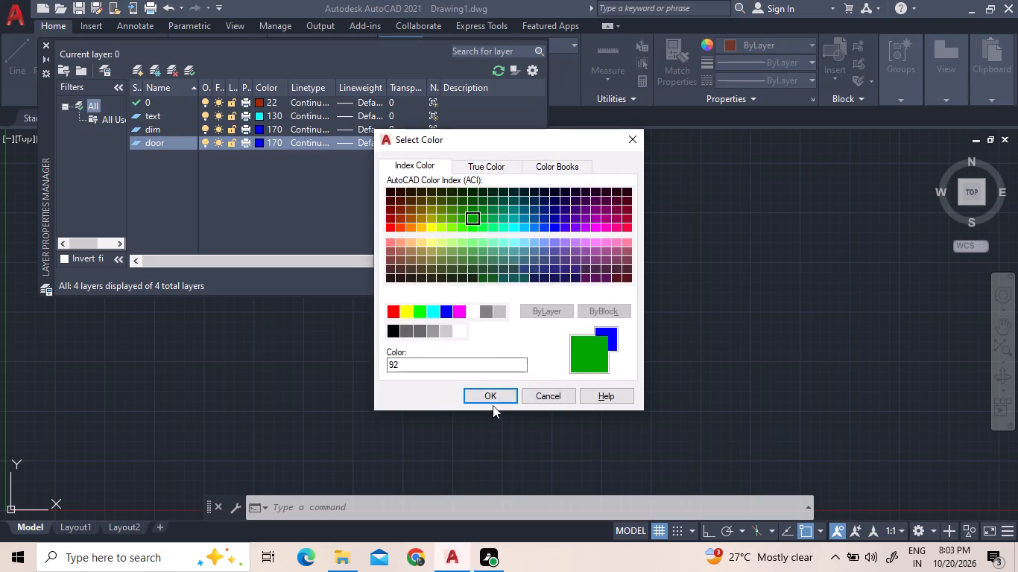
click(494, 399)
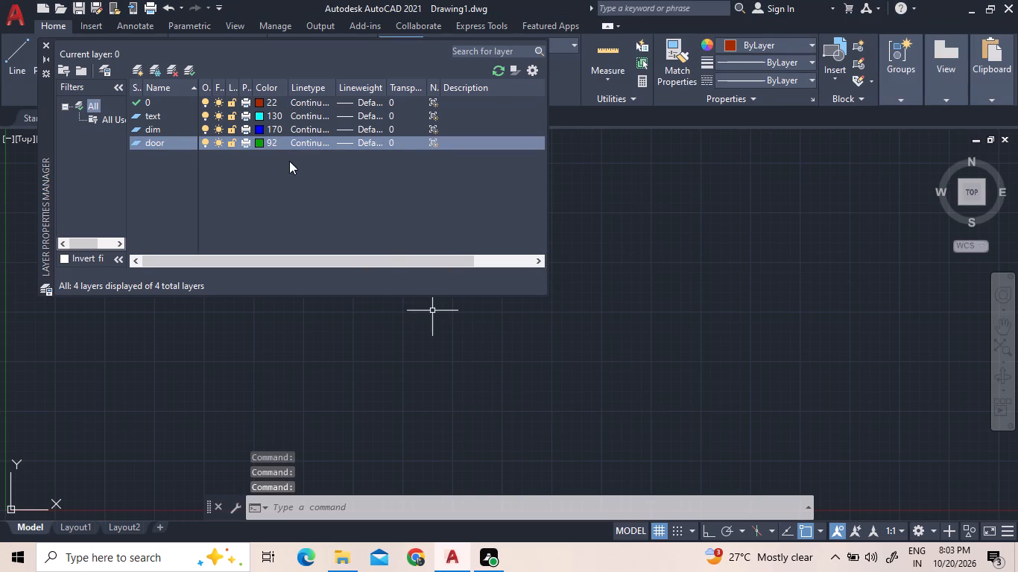
Create a new layer named window and assign it index color 169.
click(139, 70)
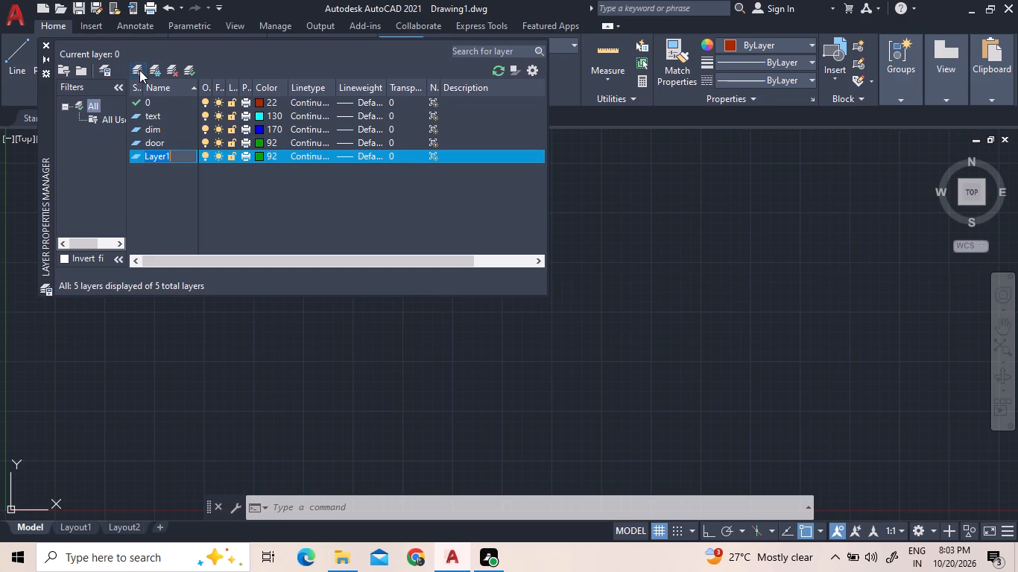
key(w)
text(indow)
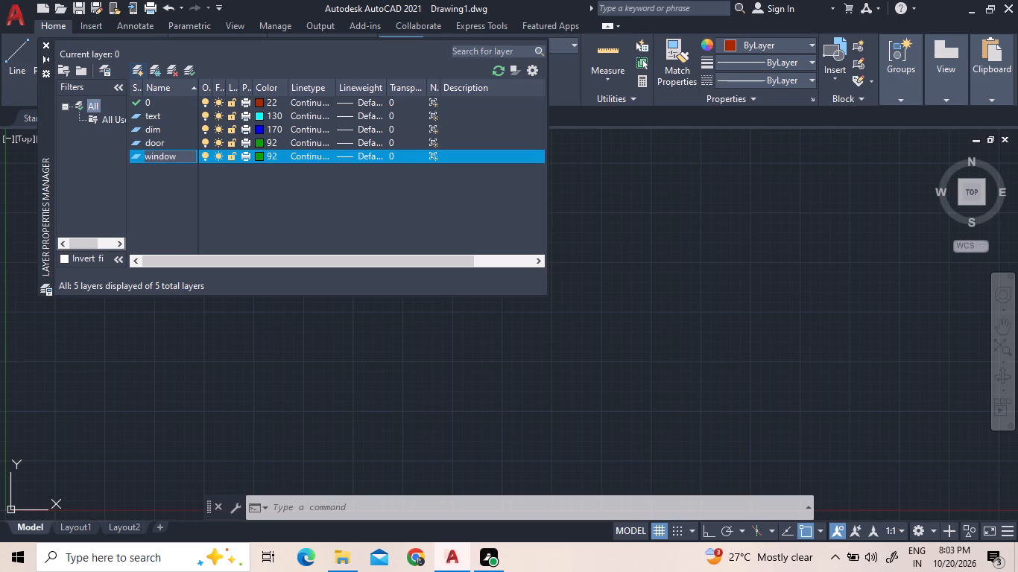
click(255, 156)
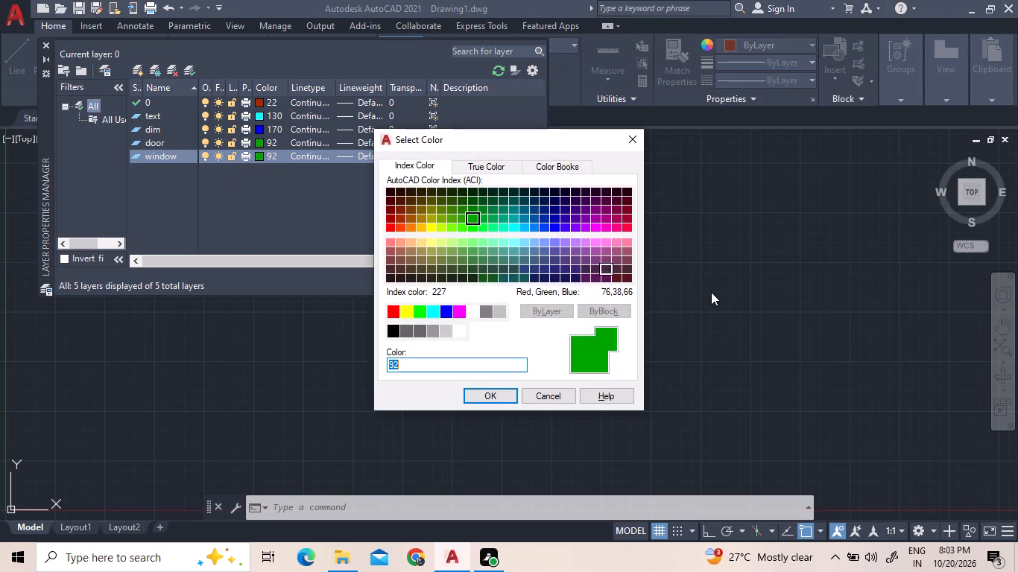
click(543, 277)
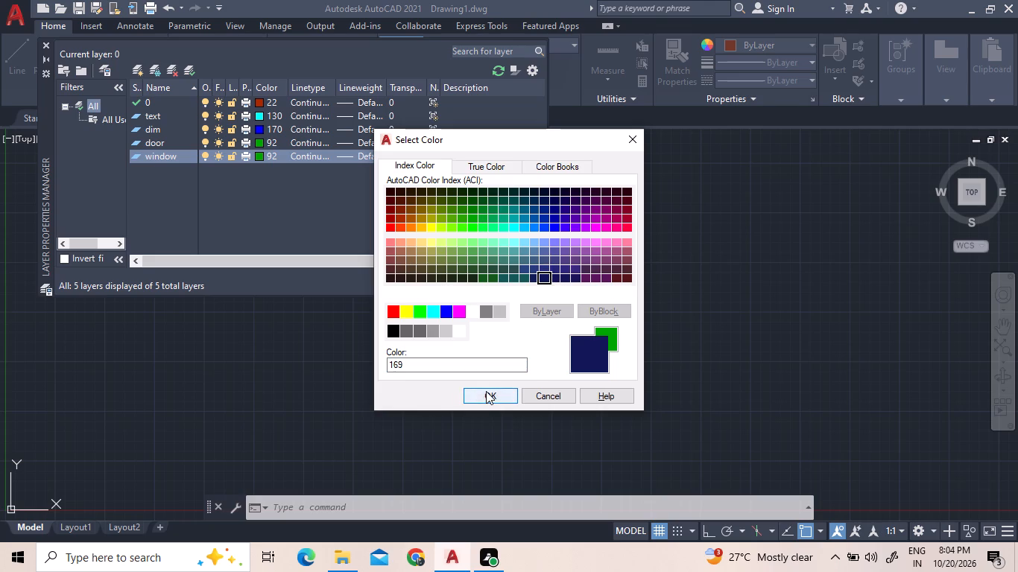
click(485, 393)
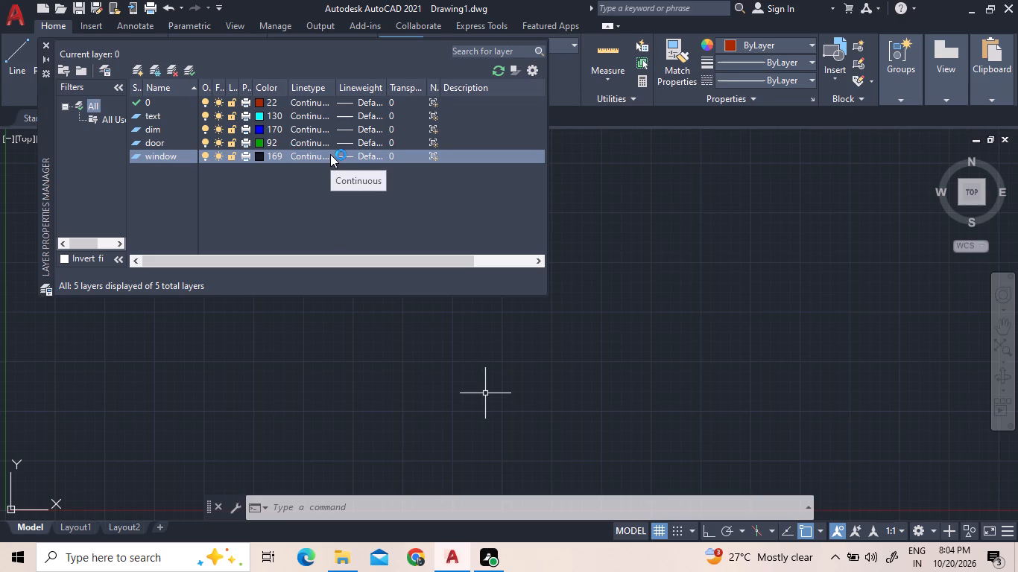
Change the window layer's color to index color 189.
click(258, 158)
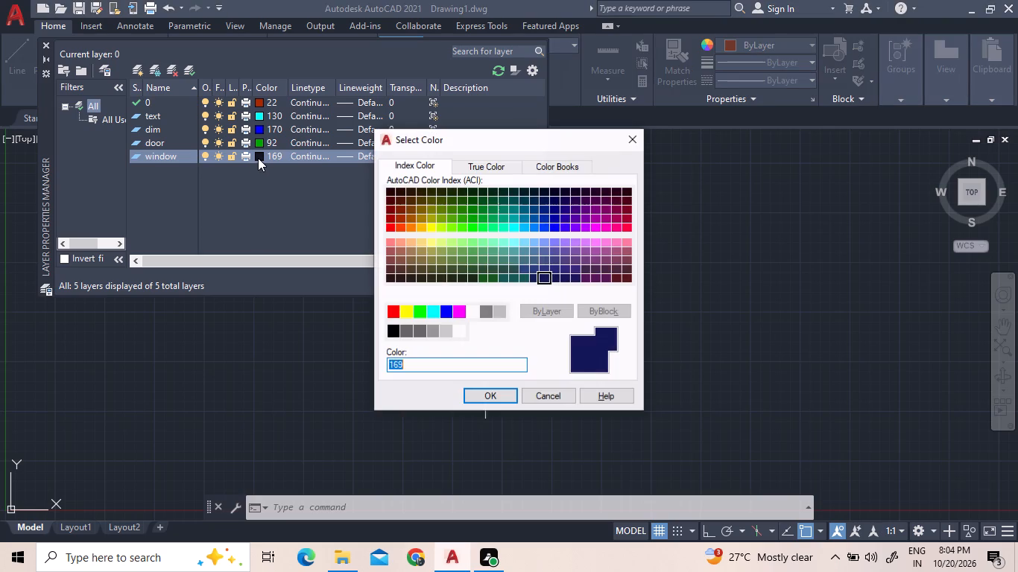
click(568, 277)
click(476, 398)
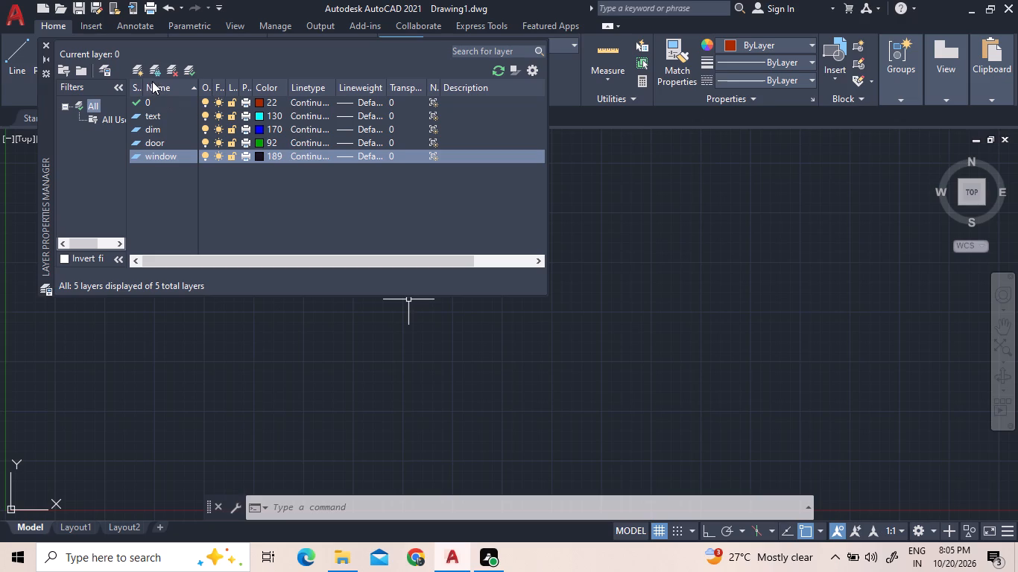
Create a new layer named bed and assign it index color 10.
click(136, 71)
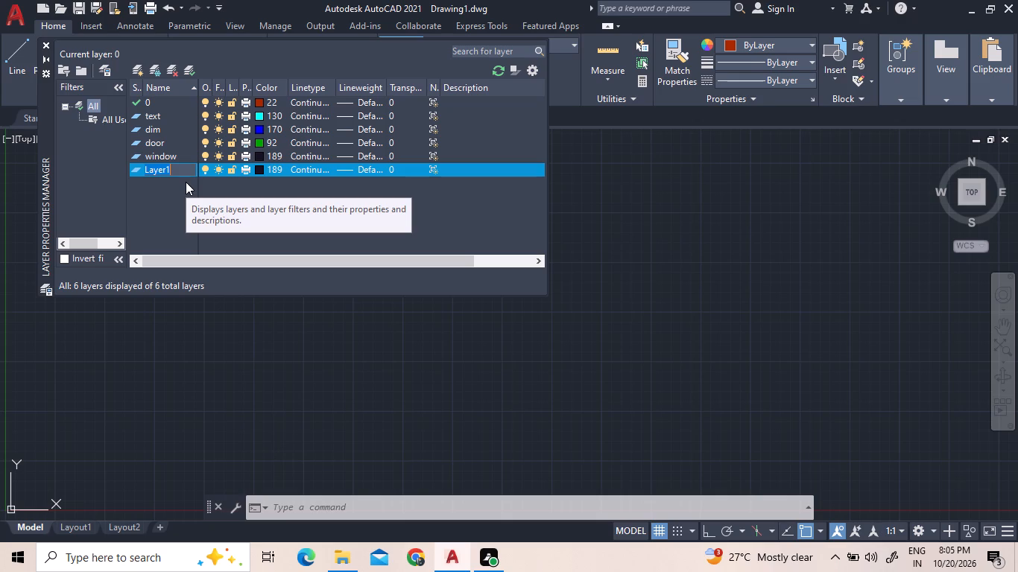
text(bed)
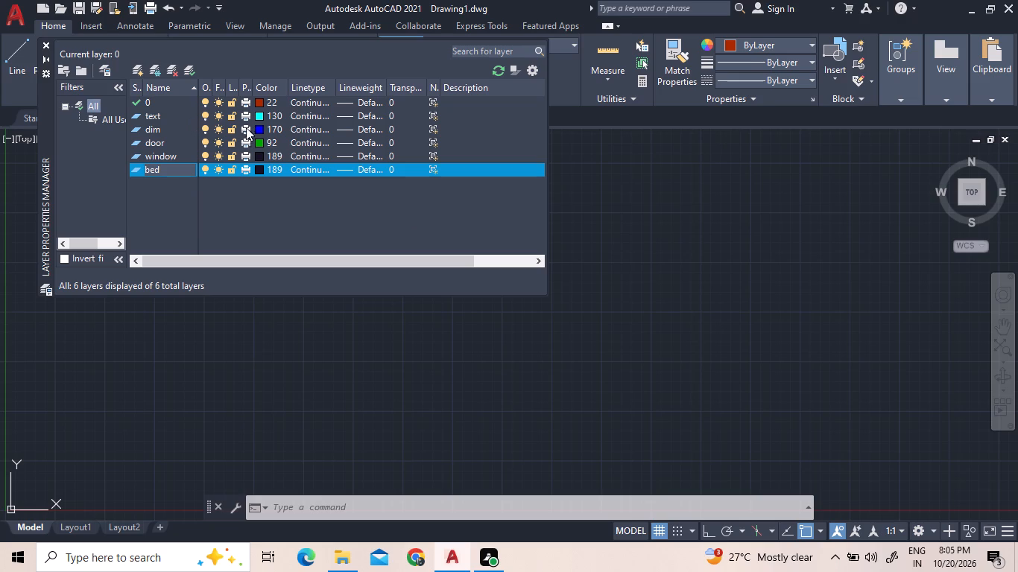
click(263, 171)
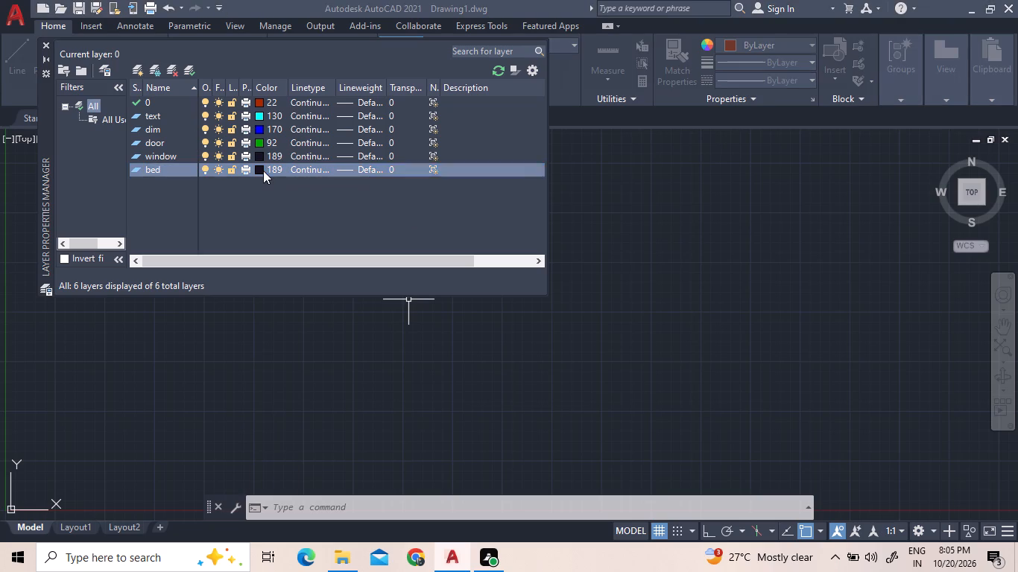
click(400, 225)
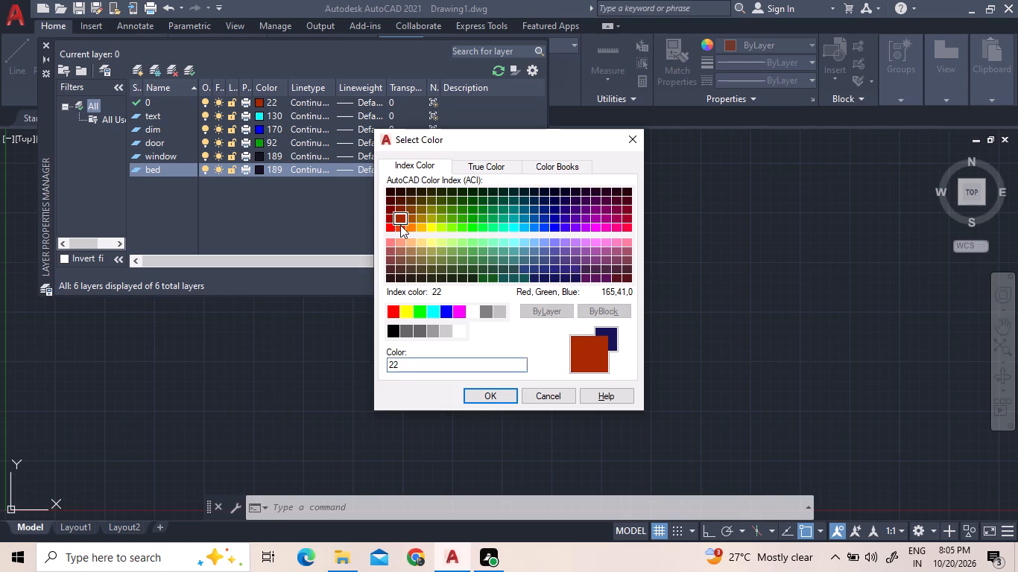
click(401, 229)
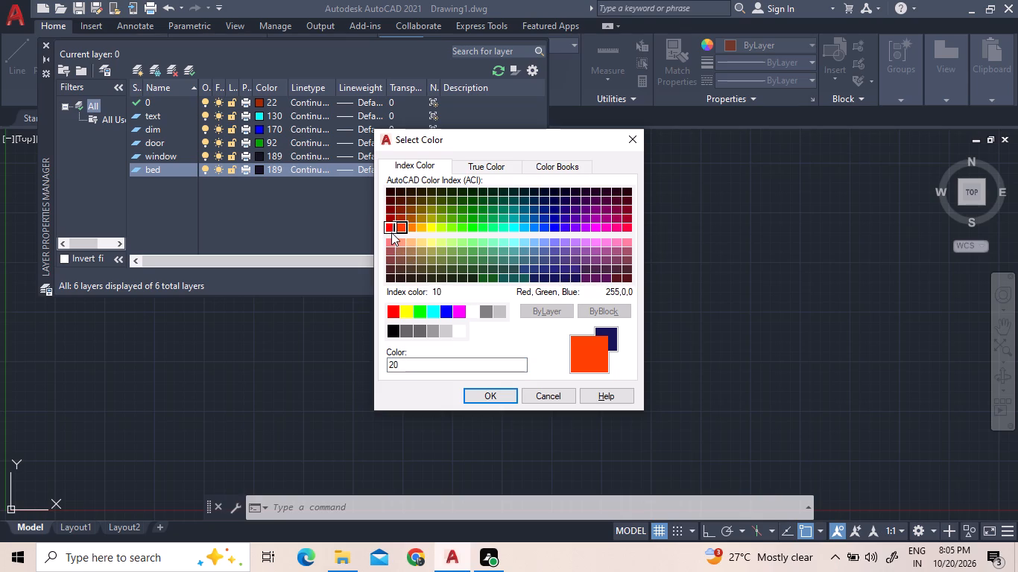
click(391, 231)
click(482, 398)
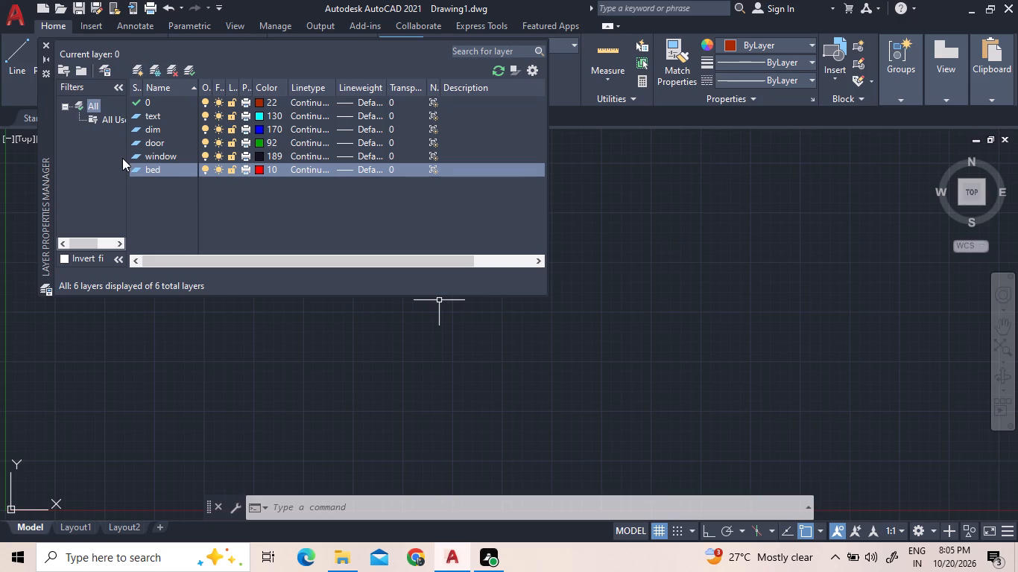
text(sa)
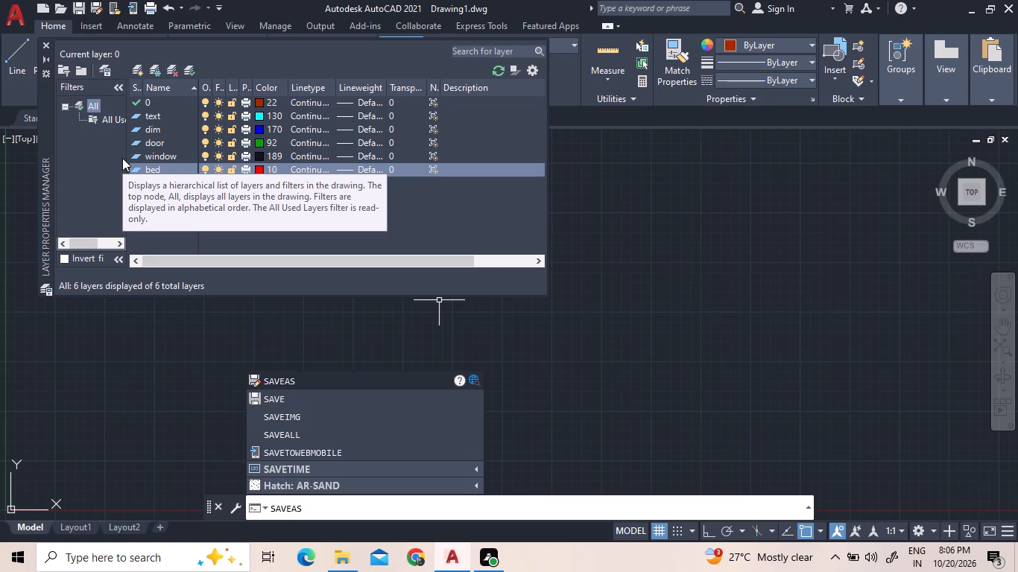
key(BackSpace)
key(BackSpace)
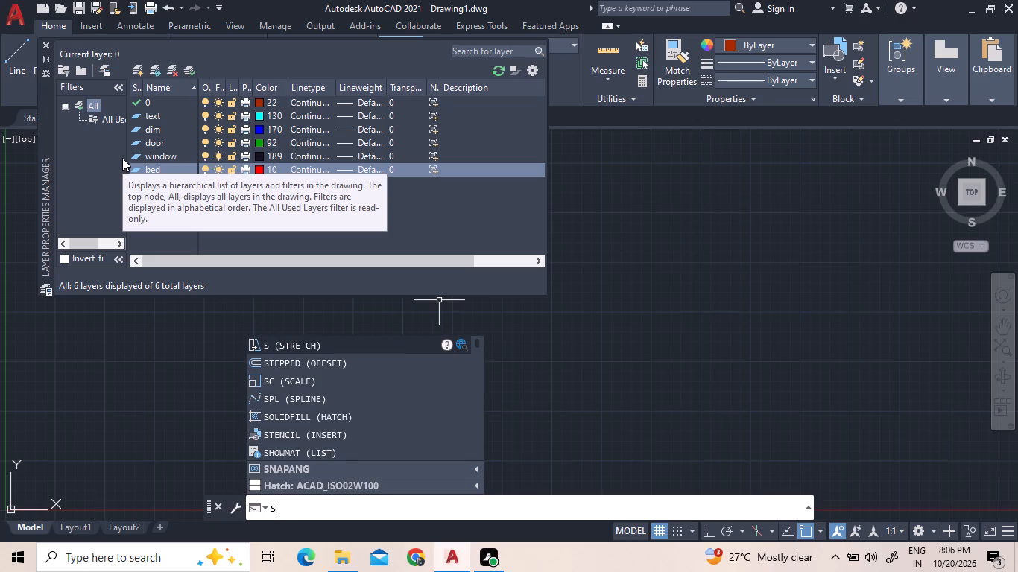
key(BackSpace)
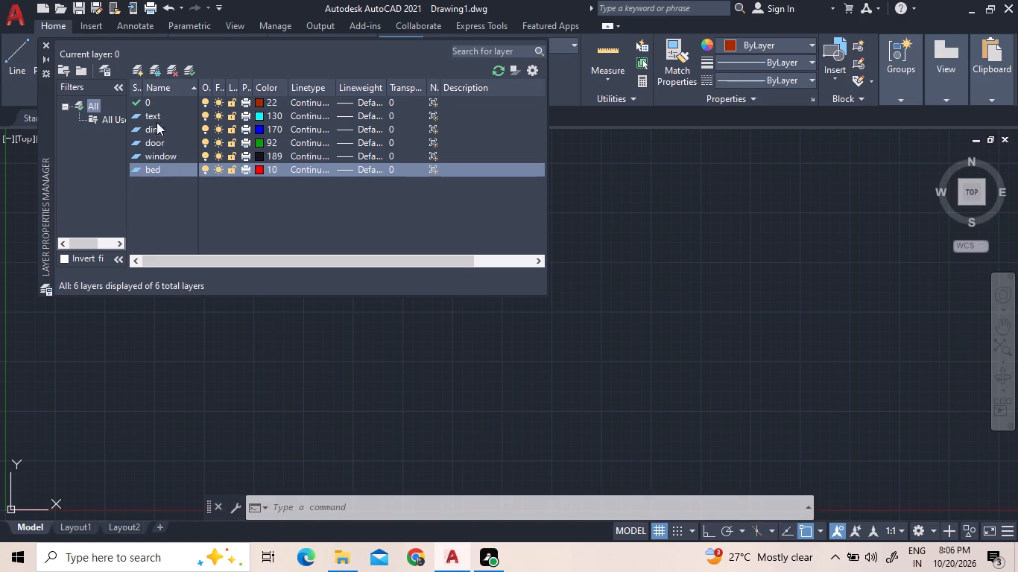
Create a new layer named sofa and assign it index color 220.
click(136, 71)
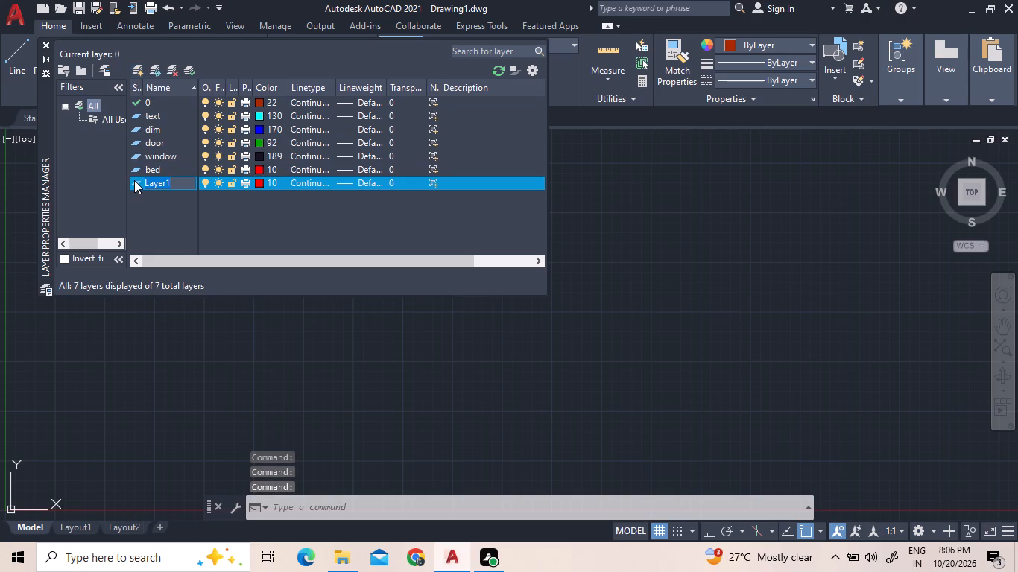
text(sofa)
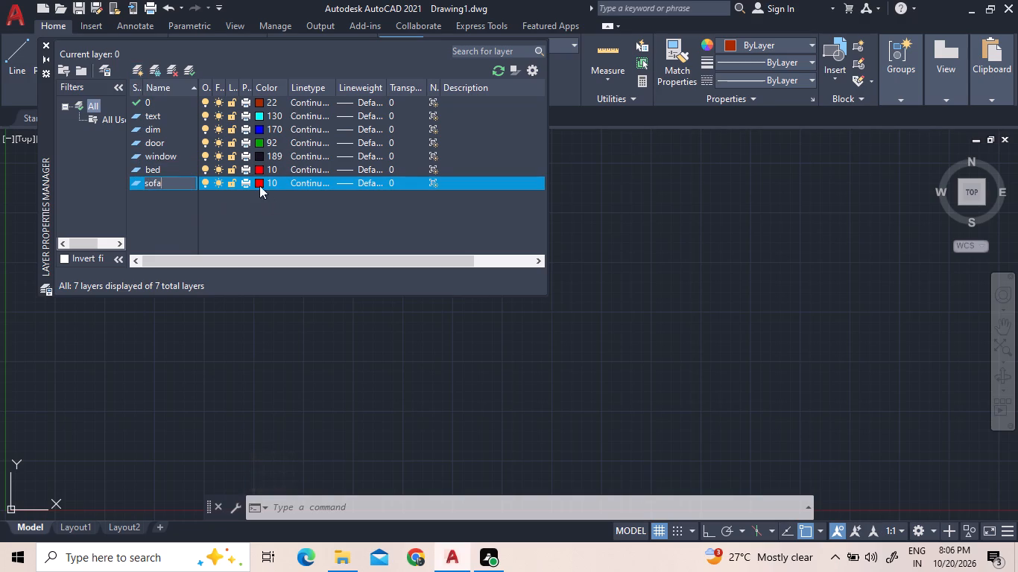
click(260, 182)
click(260, 182)
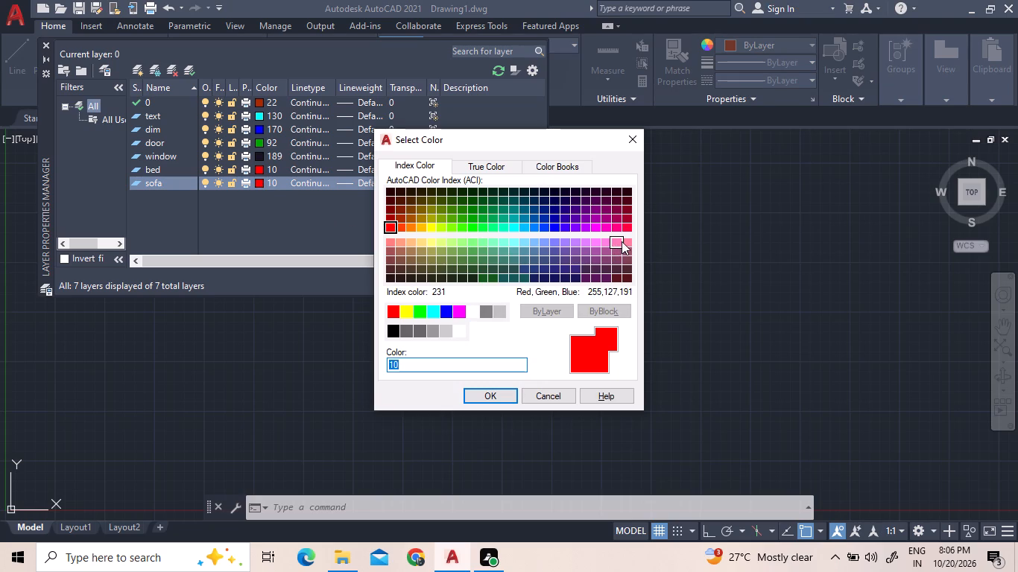
click(609, 227)
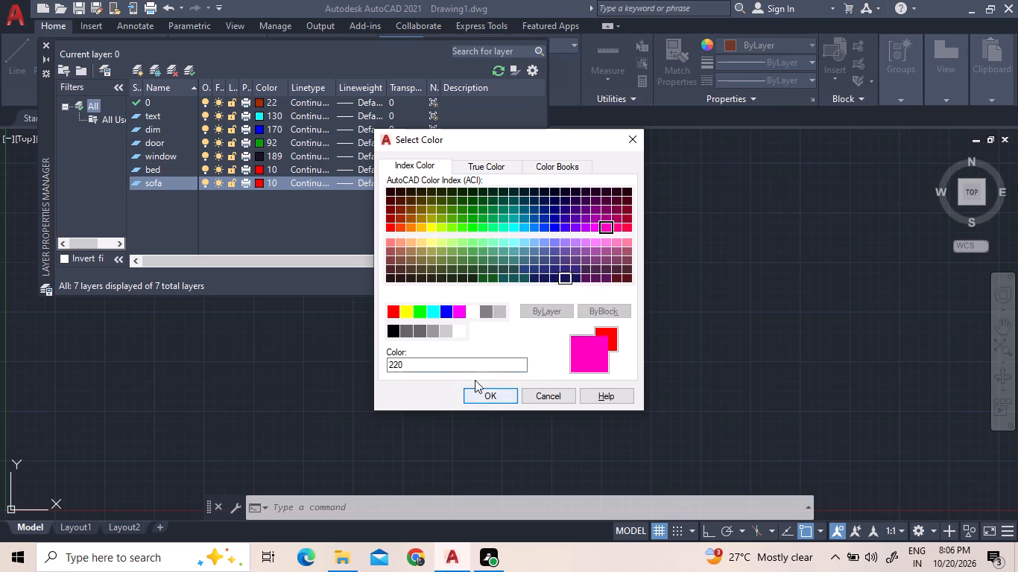
click(483, 402)
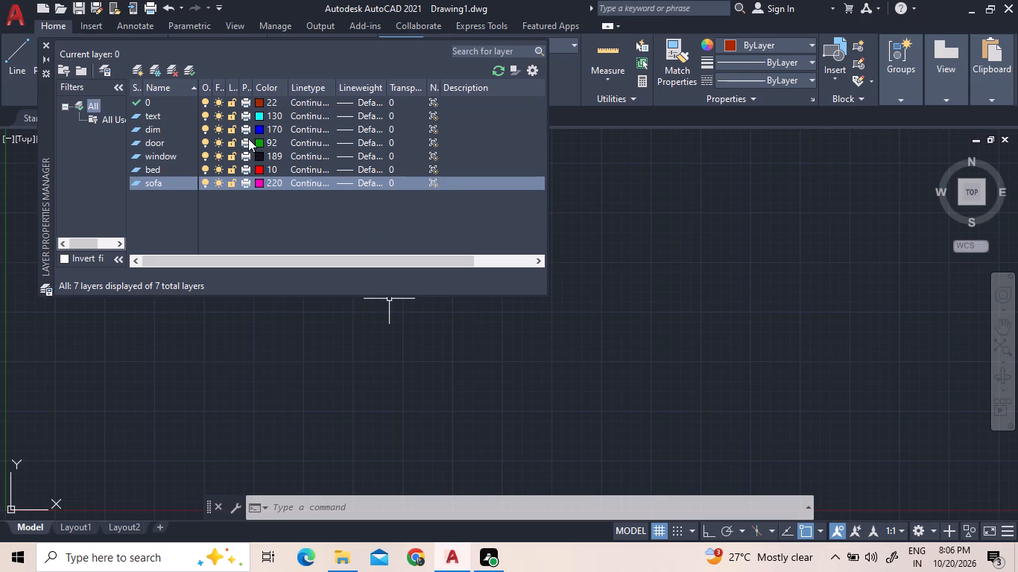
Change layer 0's color to green.
click(261, 101)
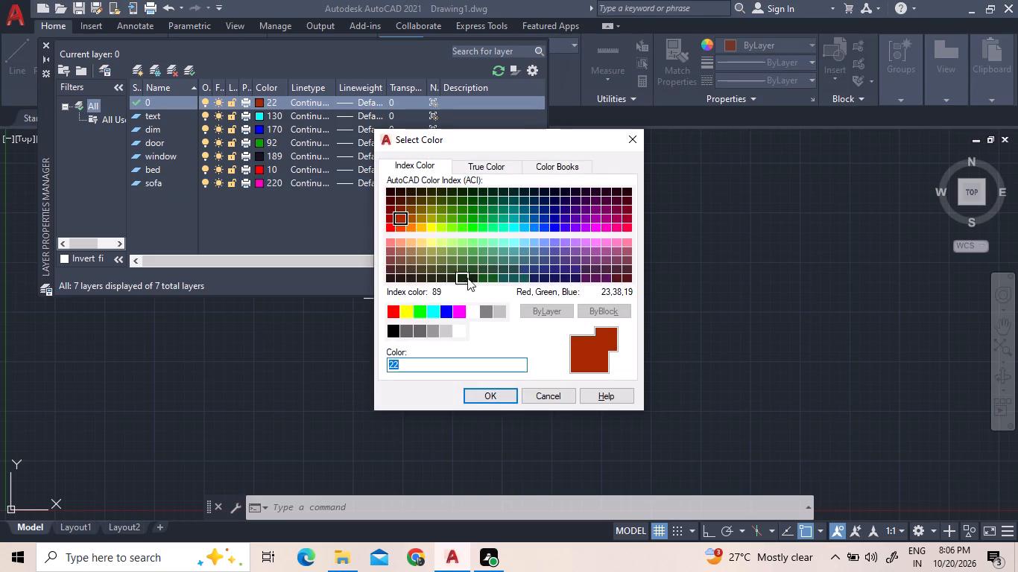
click(420, 306)
click(486, 394)
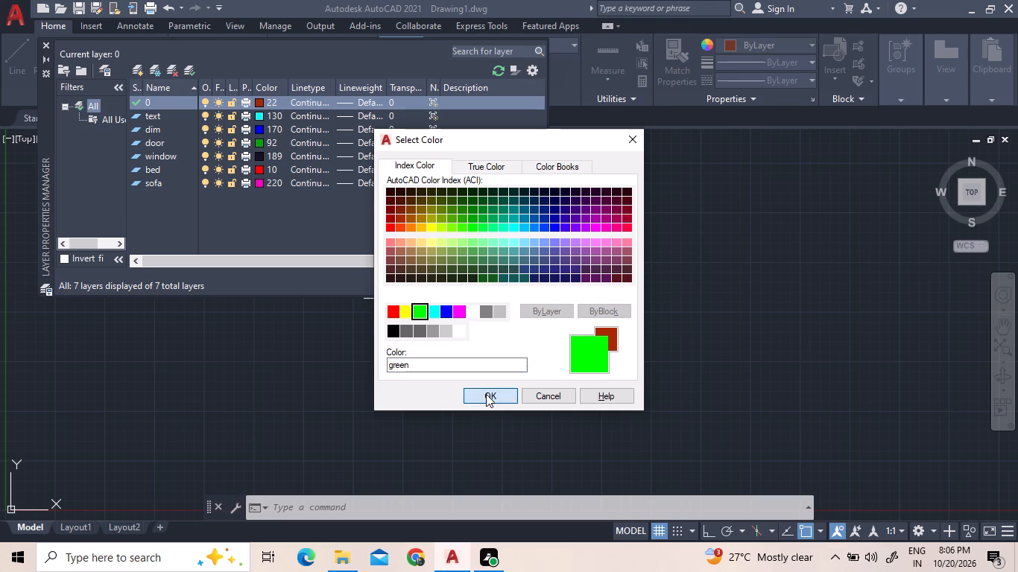
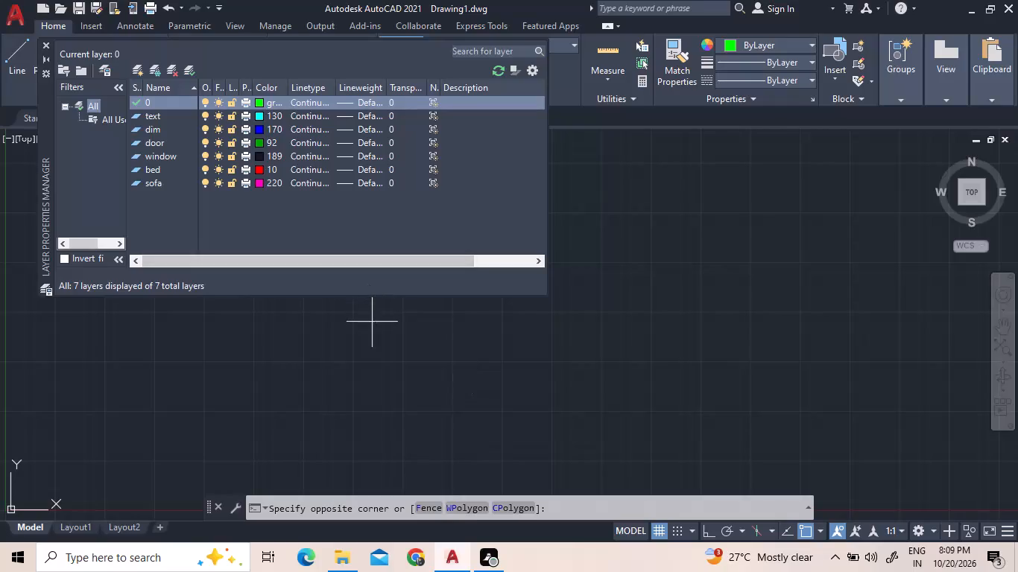
Close the layer properties manager and return to the empty drawing area.
click(326, 345)
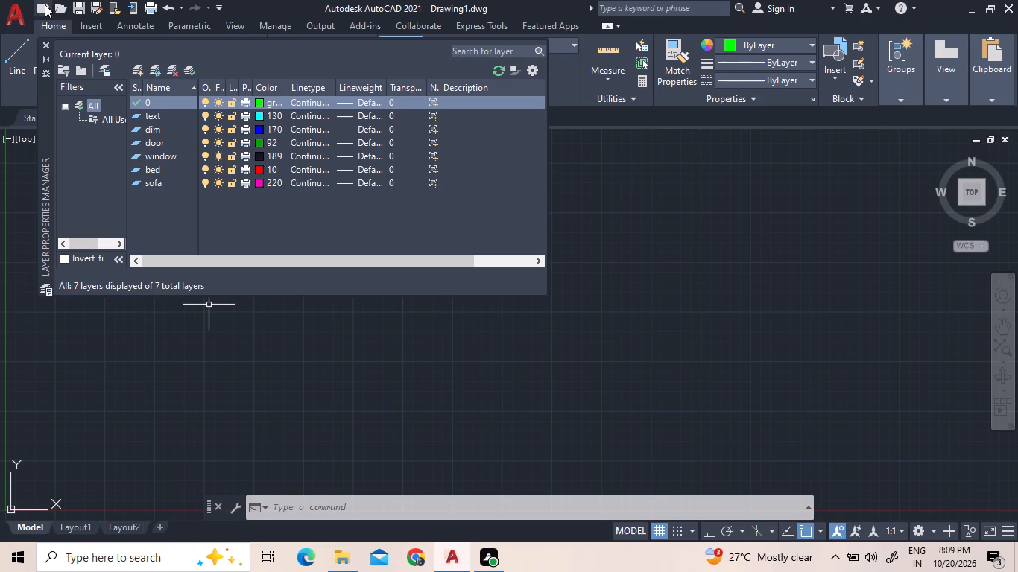
click(42, 43)
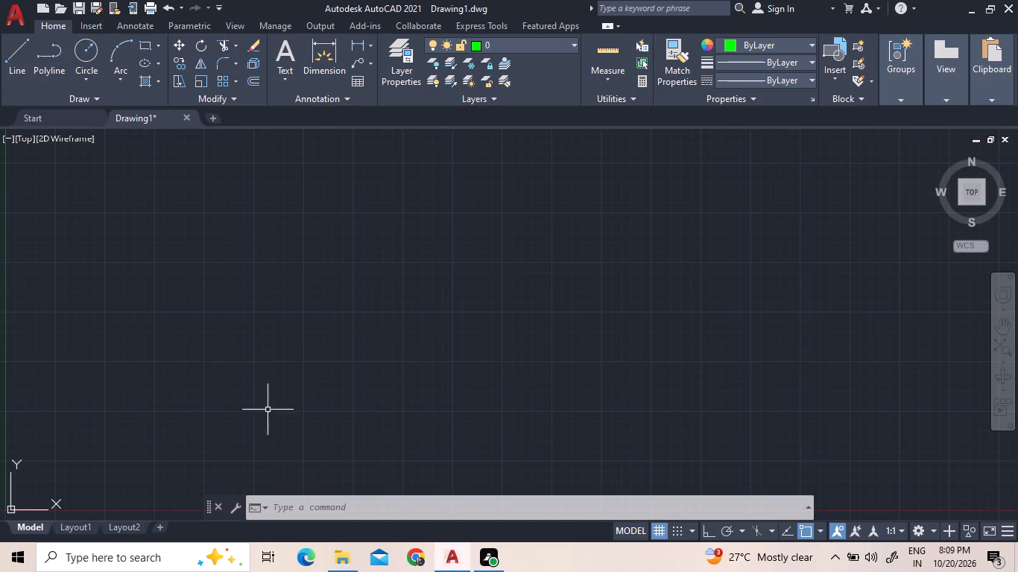
Set the model space limits with the default lower left corner and an upper right corner of 100',100'.
click(317, 504)
text(li)
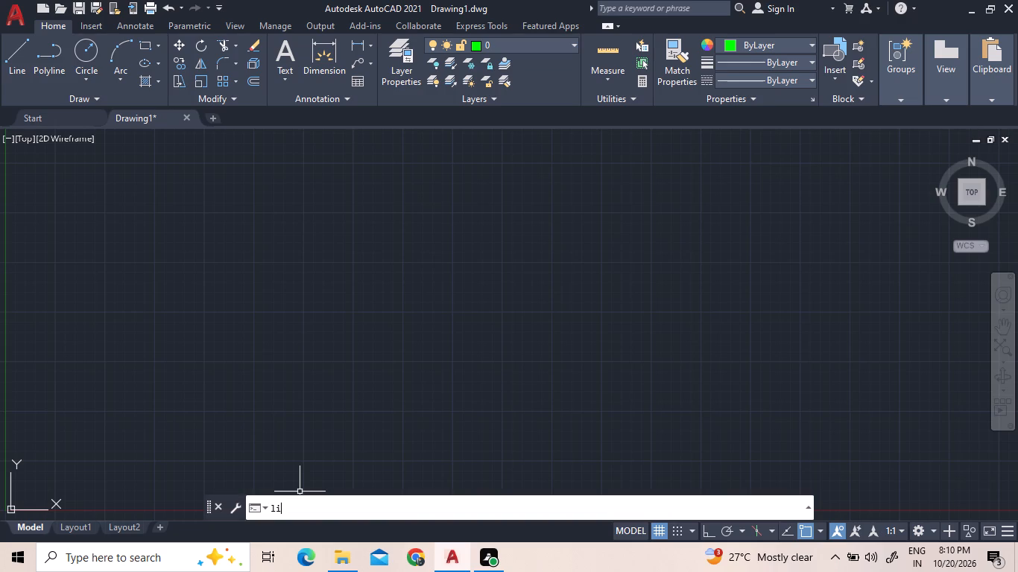
text(mi)
key(Return)
key(Return)
text(100)
key(apostrophe)
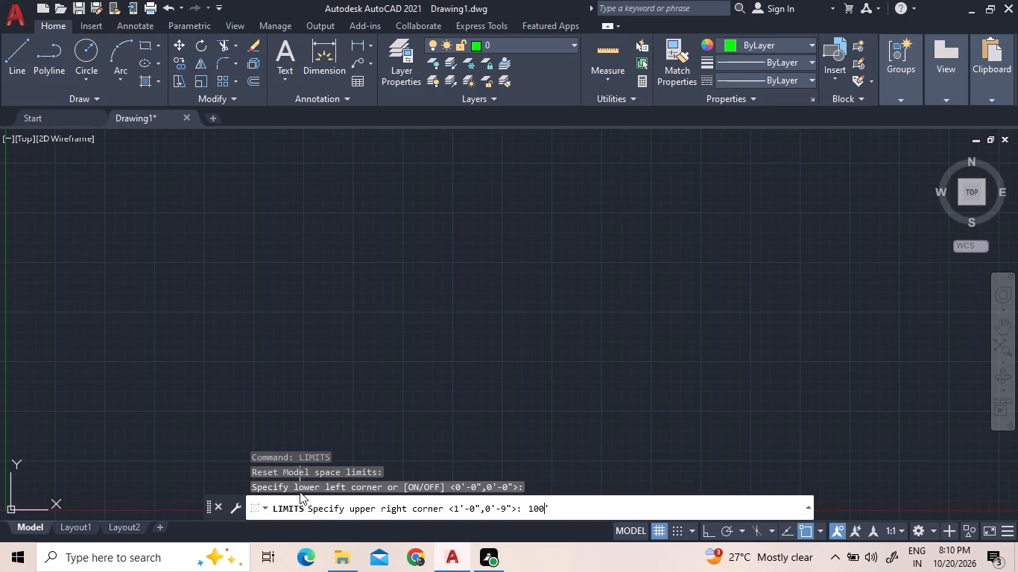
key(comma)
text(100)
key(apostrophe)
key(Return)
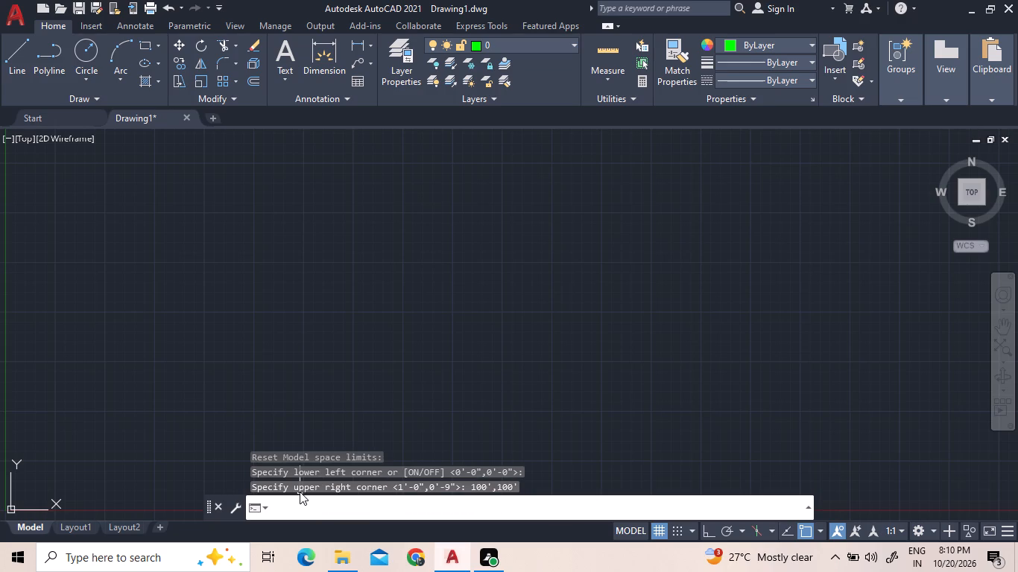
Draw a rectangle with length 15'4" and width 12' on layer 0 as the room's inner outline.
text(z a)
key(space)
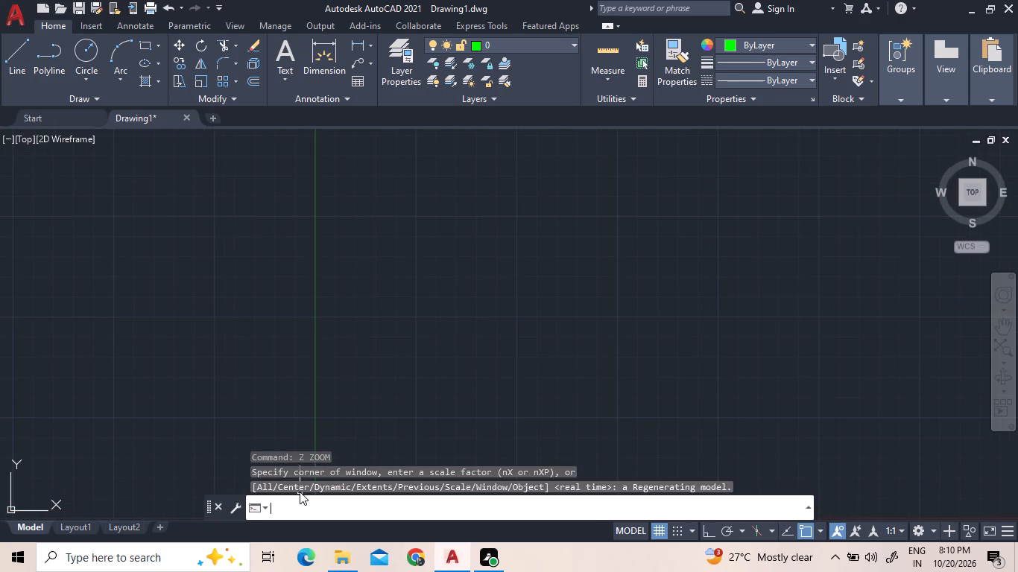
click(145, 45)
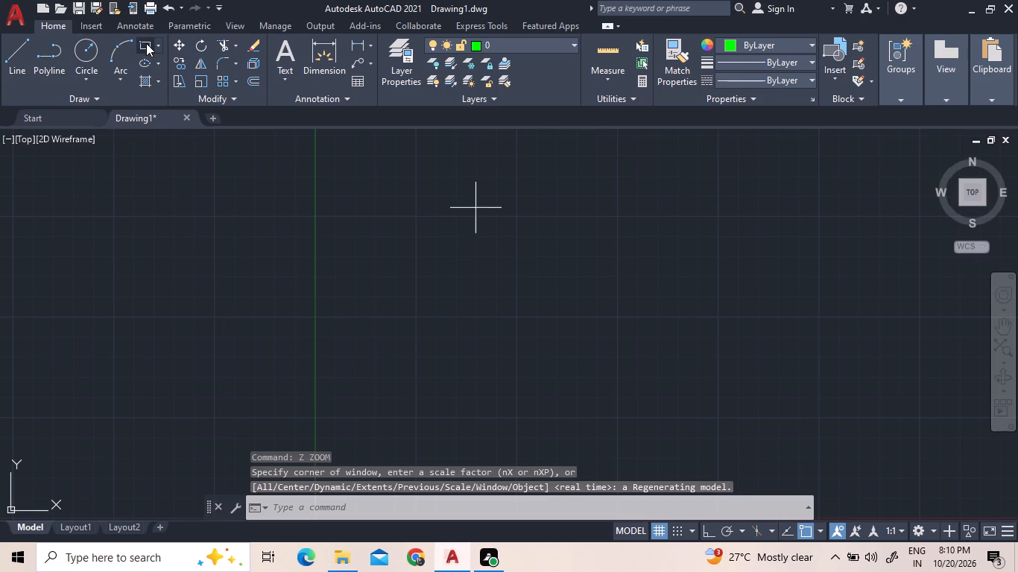
click(244, 265)
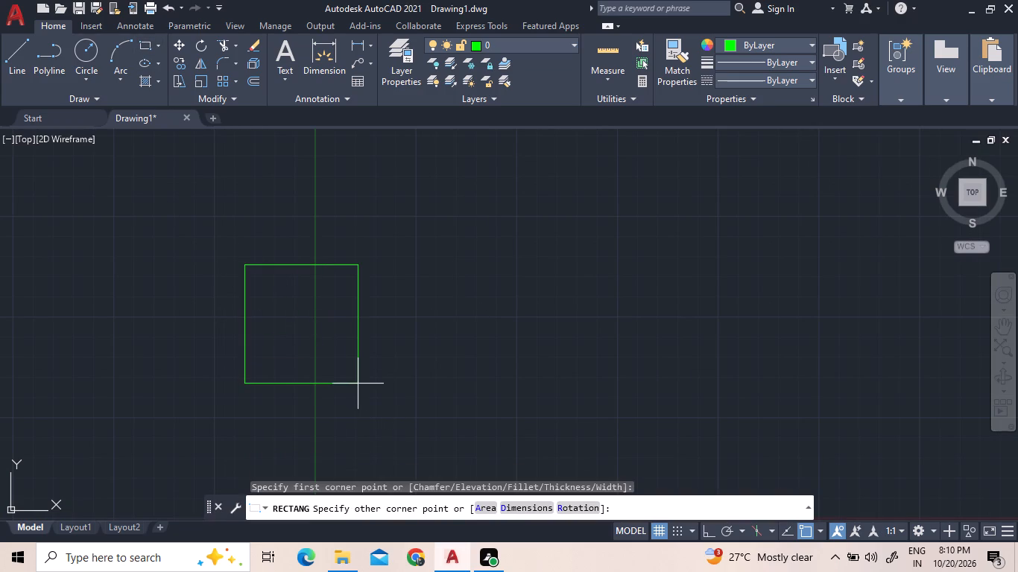
text(d)
key(space)
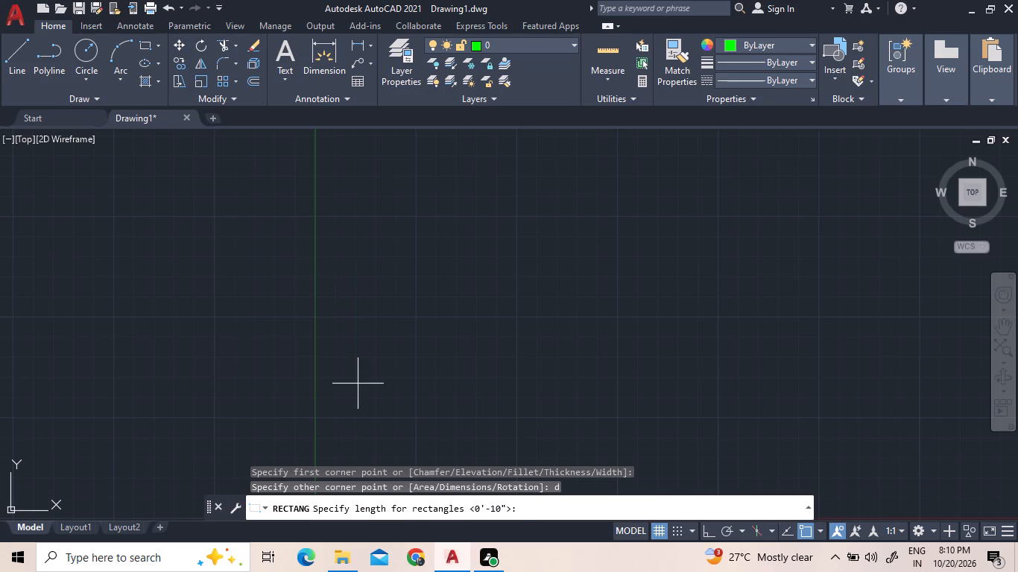
text(15')
key(4)
key(shift+quotedbl)
key(Return)
text(12')
key(Return)
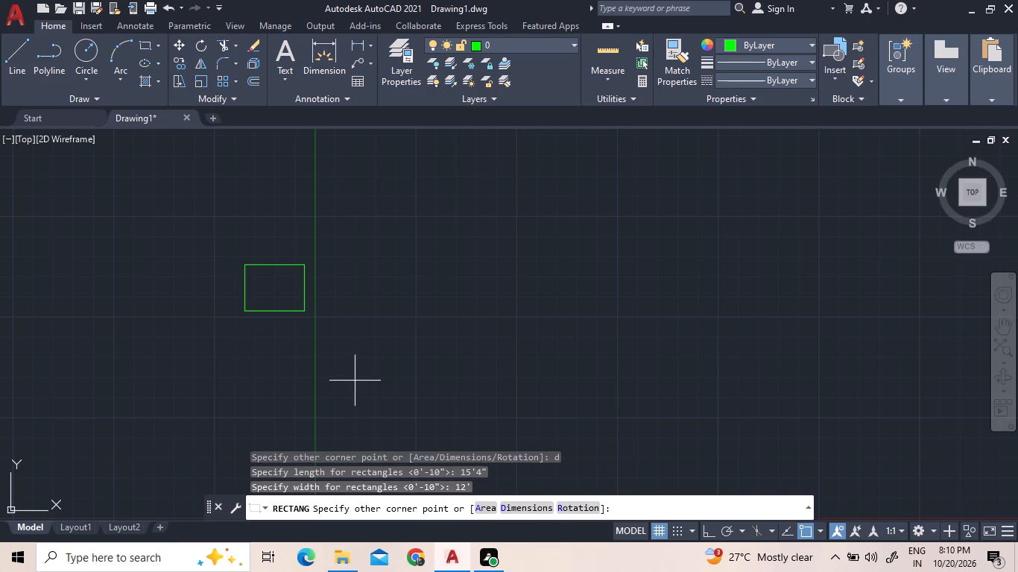
click(394, 315)
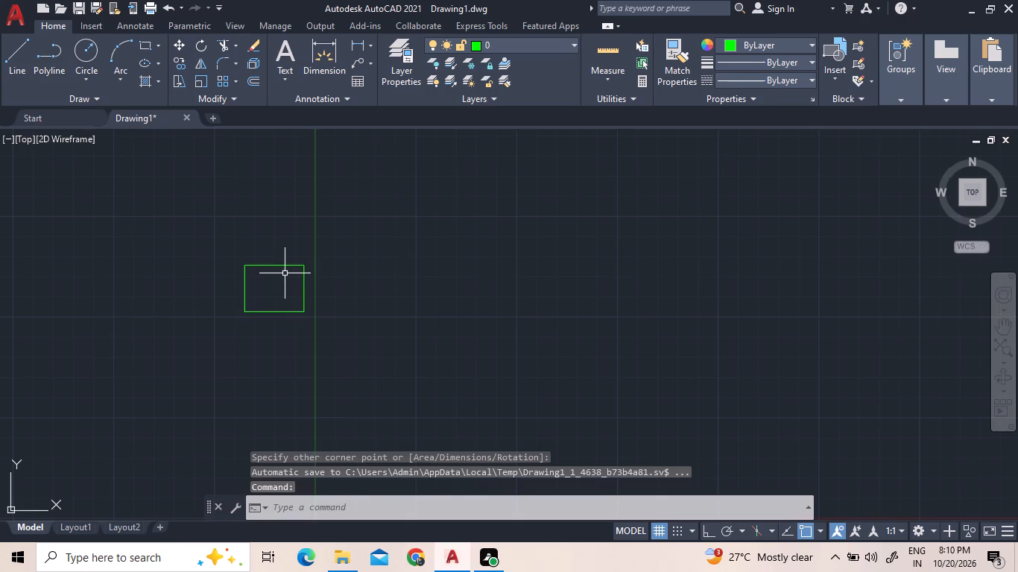
Offset the room rectangle 9" outward to form the wall thickness.
scroll(282, 273, up, 2)
click(270, 271)
click(215, 233)
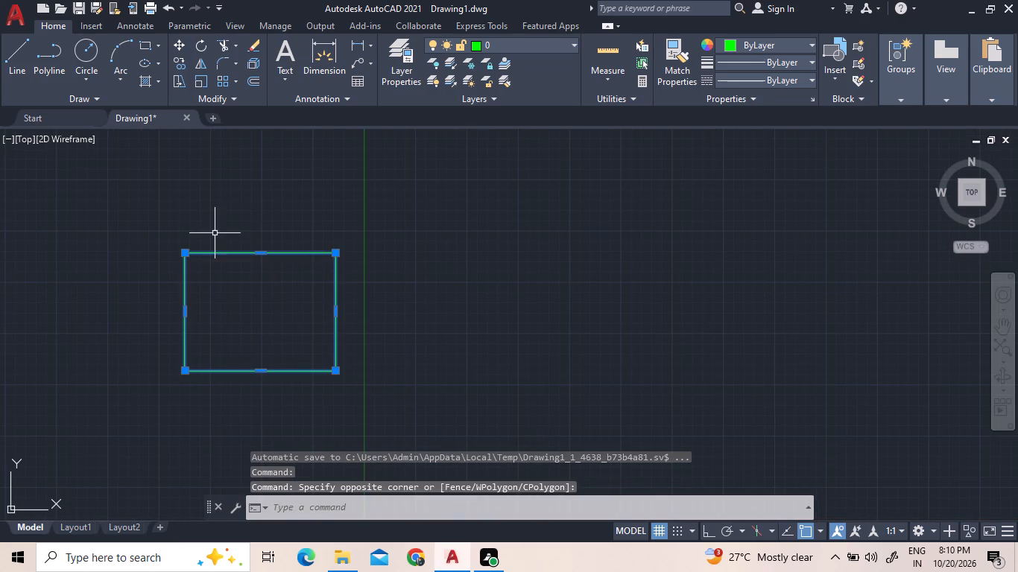
click(257, 80)
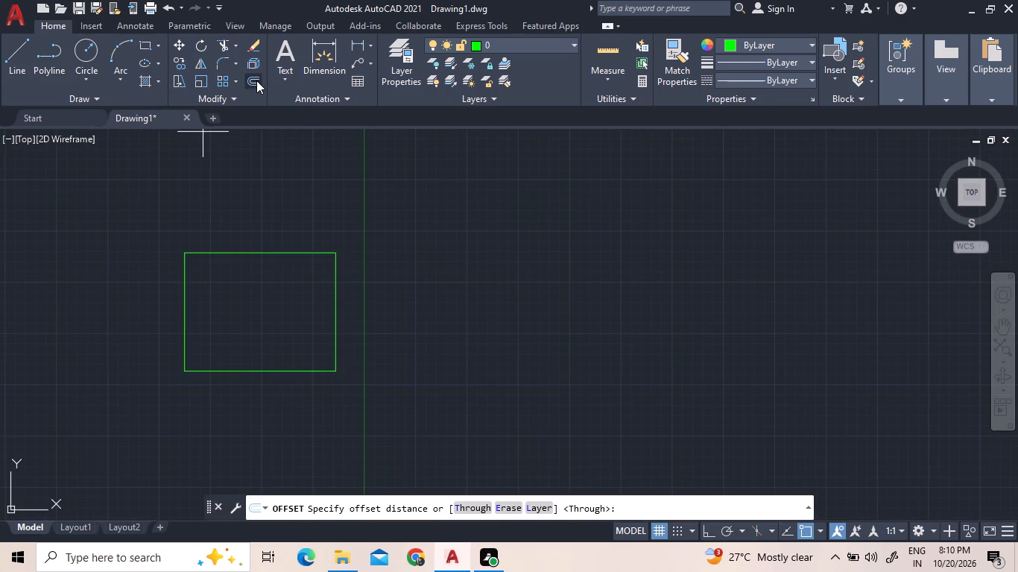
text(9")
key(Return)
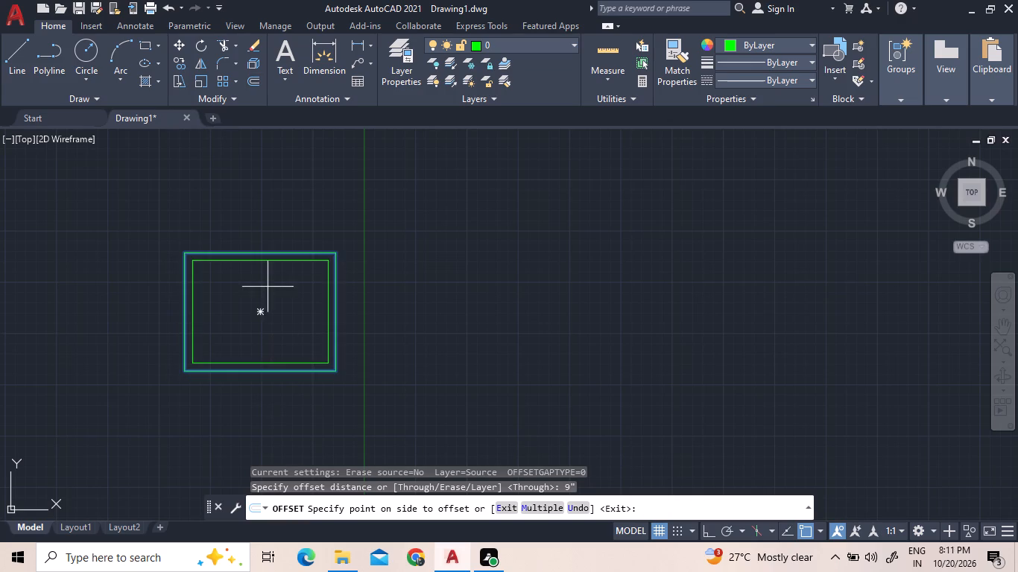
click(257, 208)
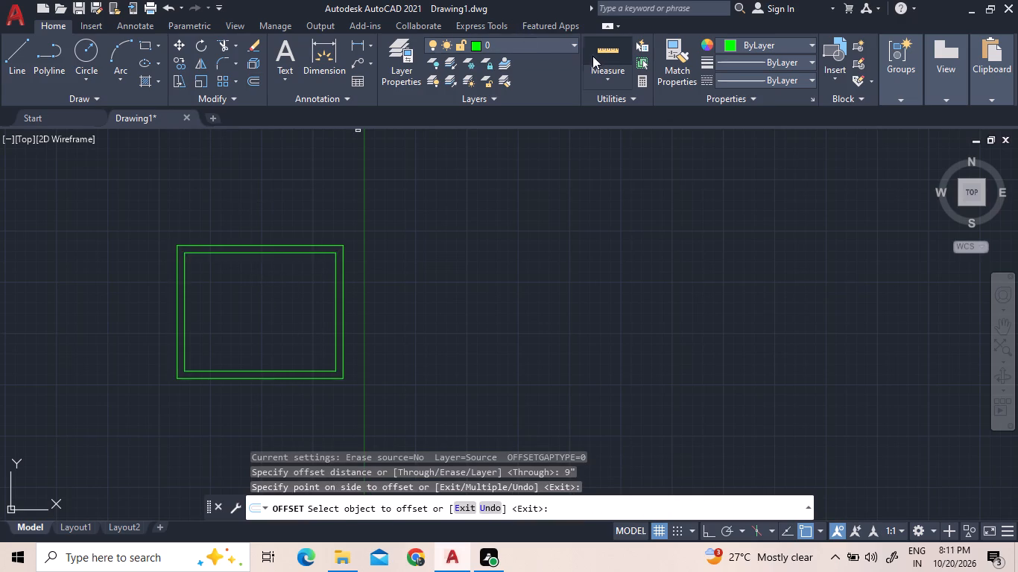
On the dim layer, add a vertical linear dimension to the inner rectangle's right side, placed inside the room.
click(510, 45)
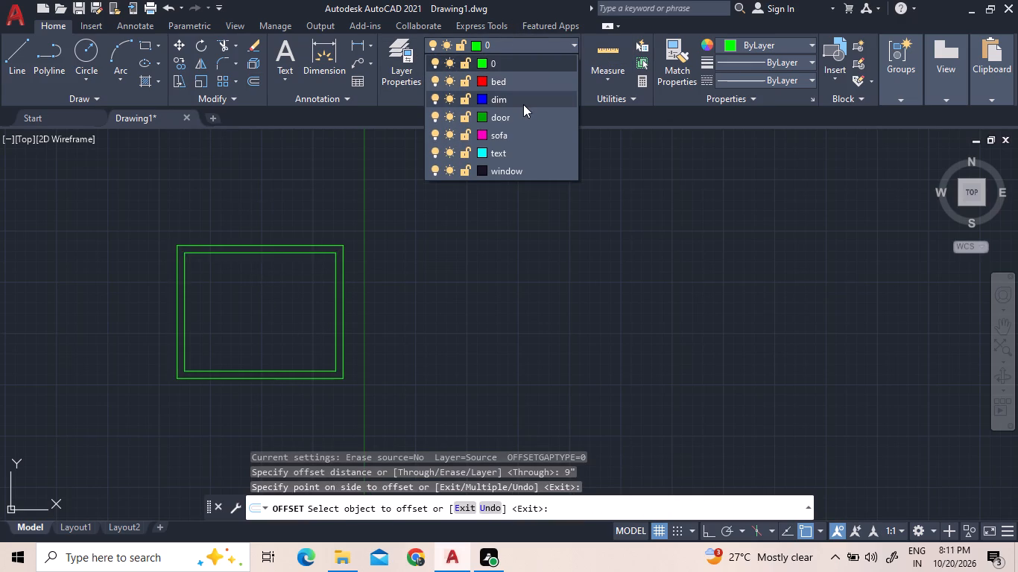
click(523, 104)
click(361, 48)
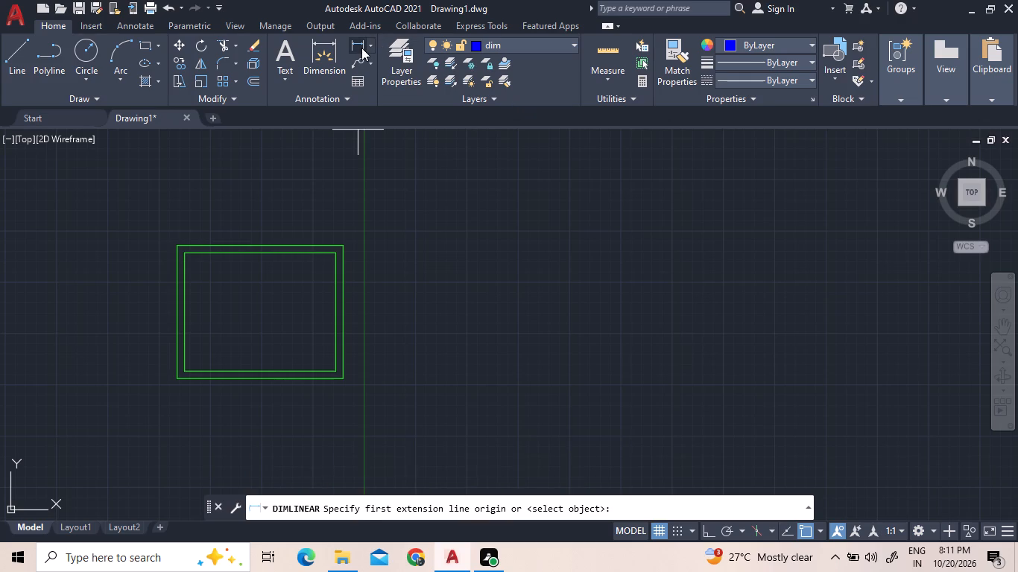
click(332, 252)
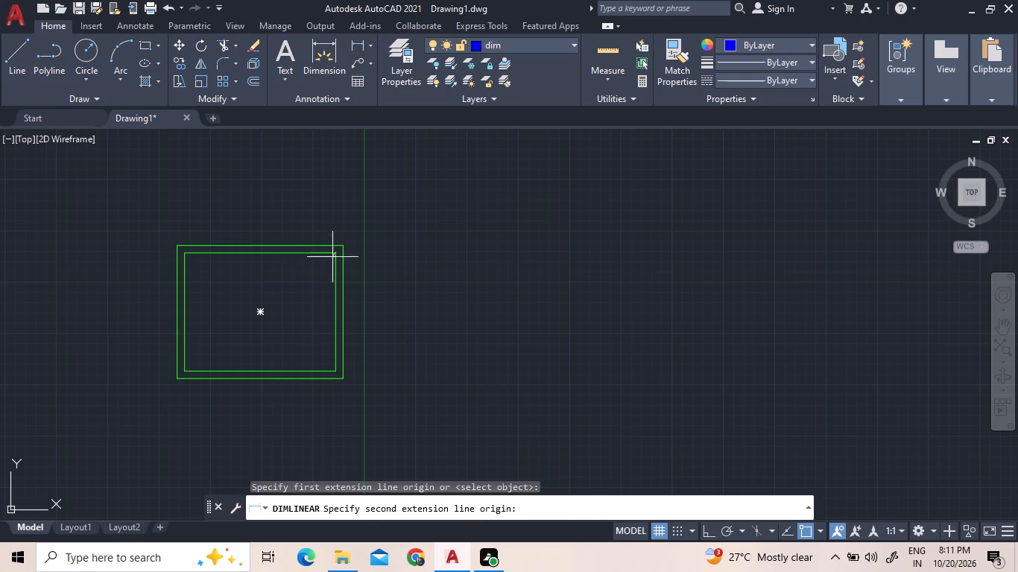
click(338, 373)
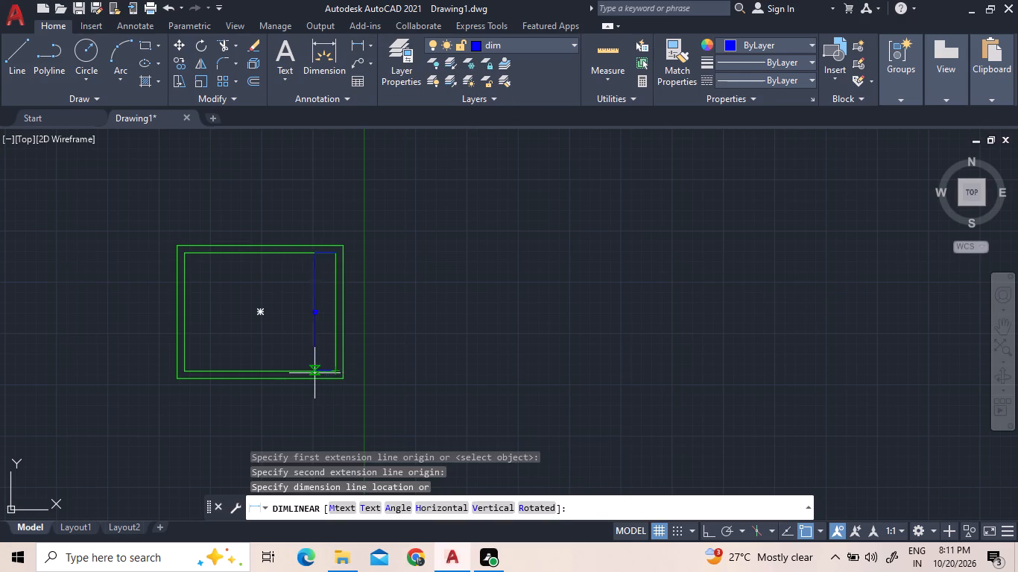
click(311, 373)
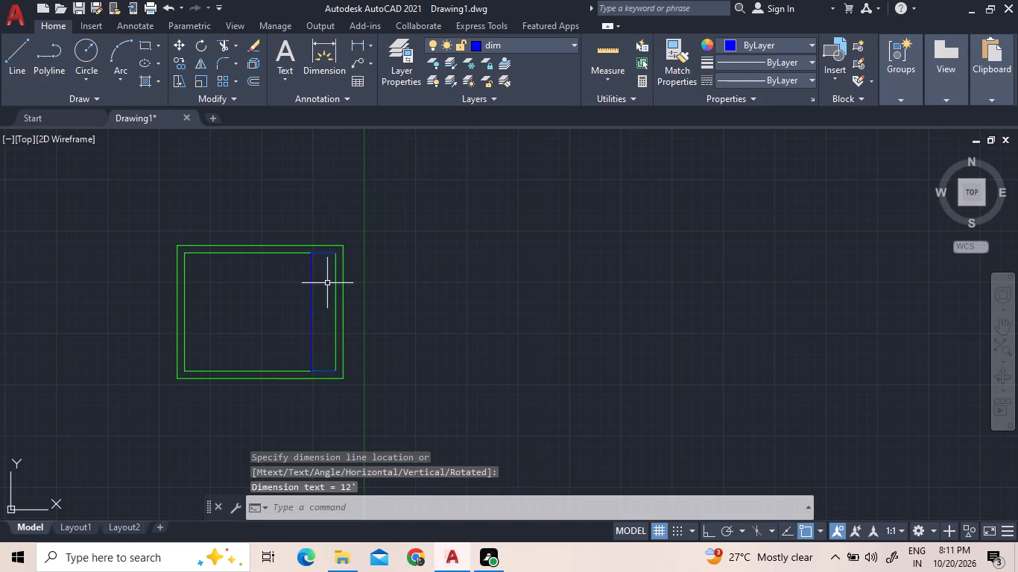
Set the text height of the room's vertical dimension text to 8".
scroll(322, 290, up, 4)
scroll(276, 366, up, 2)
click(399, 410)
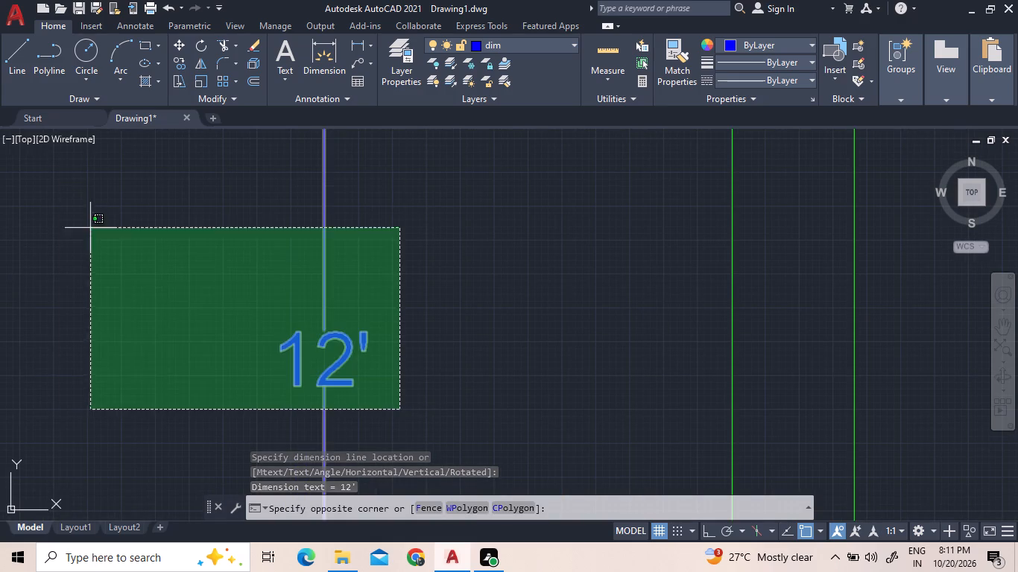
click(217, 305)
triple_click(329, 370)
double_click(329, 370)
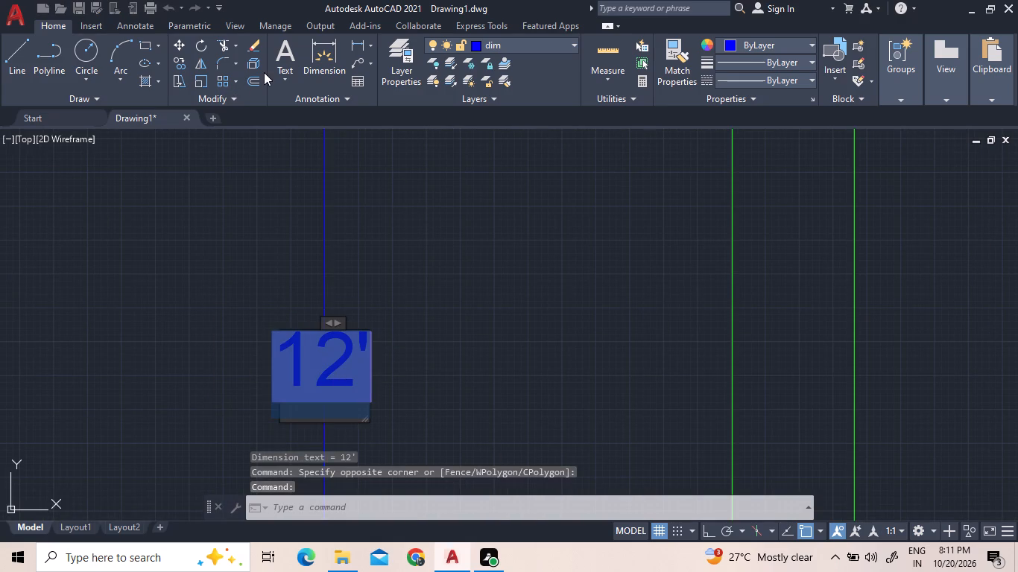
click(186, 57)
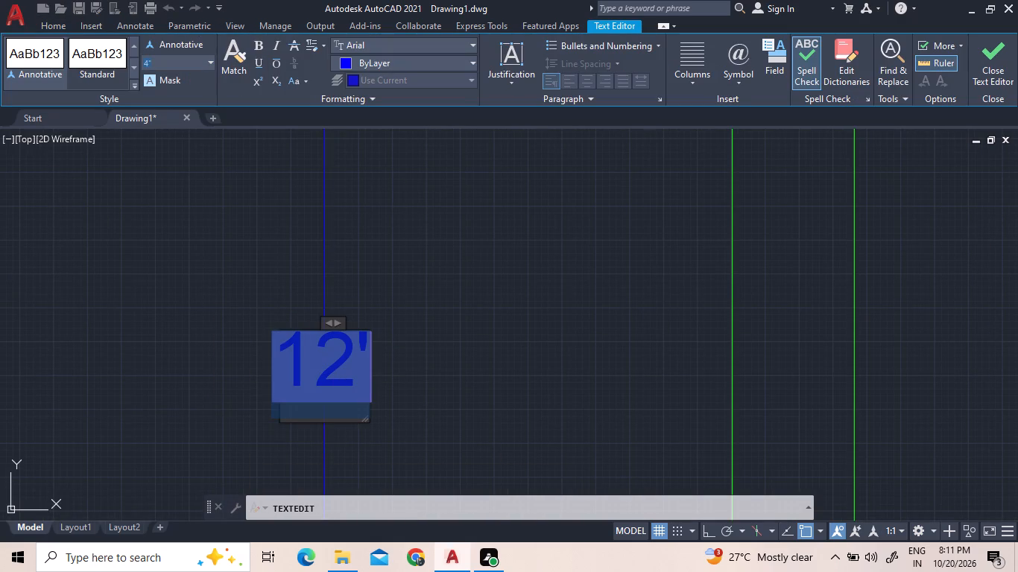
text(8")
key(Return)
click(501, 229)
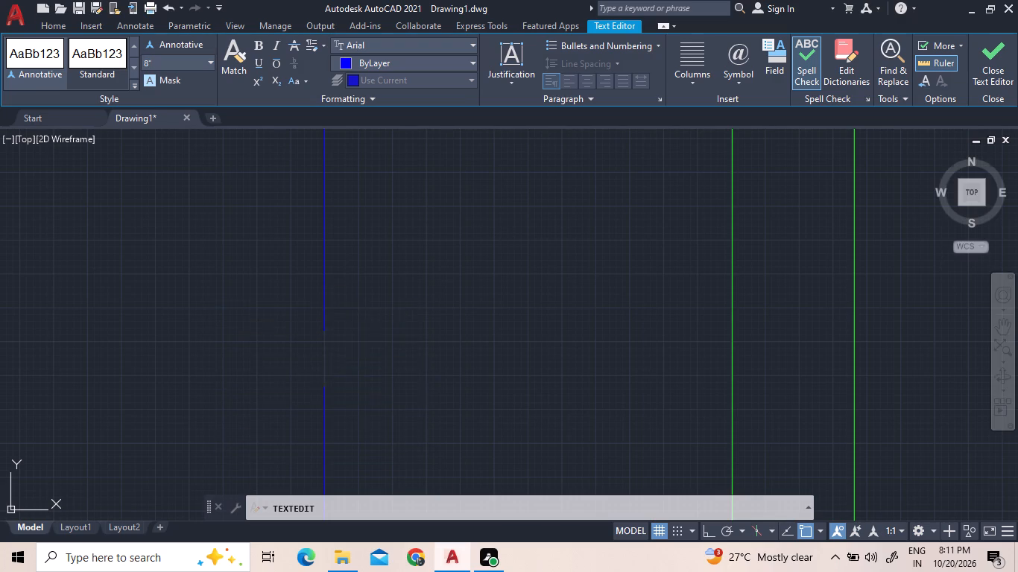
Set the text height of the room's vertical dimension text to 1'.
scroll(487, 340, down, 8)
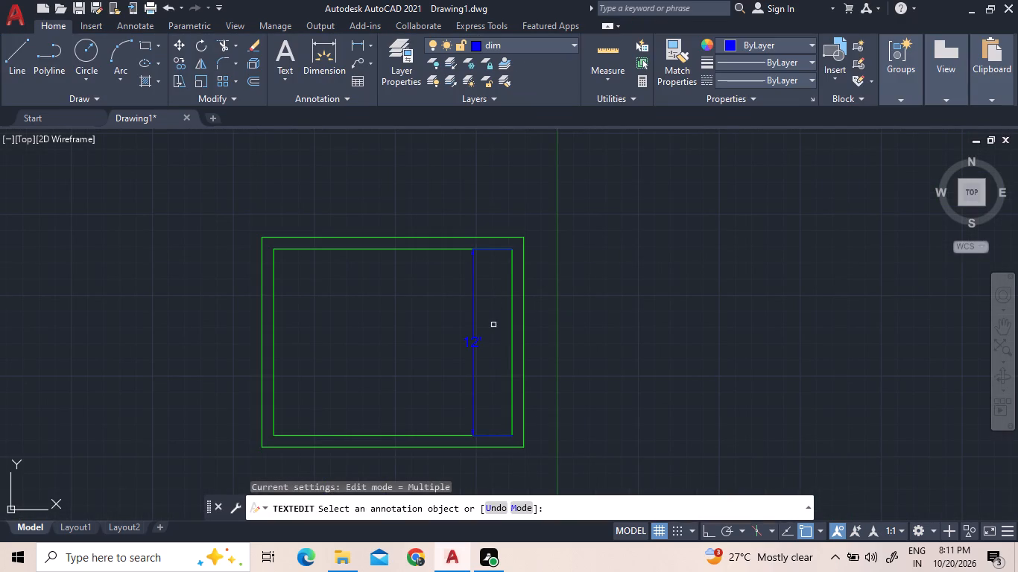
scroll(488, 350, up, 3)
scroll(437, 308, up, 2)
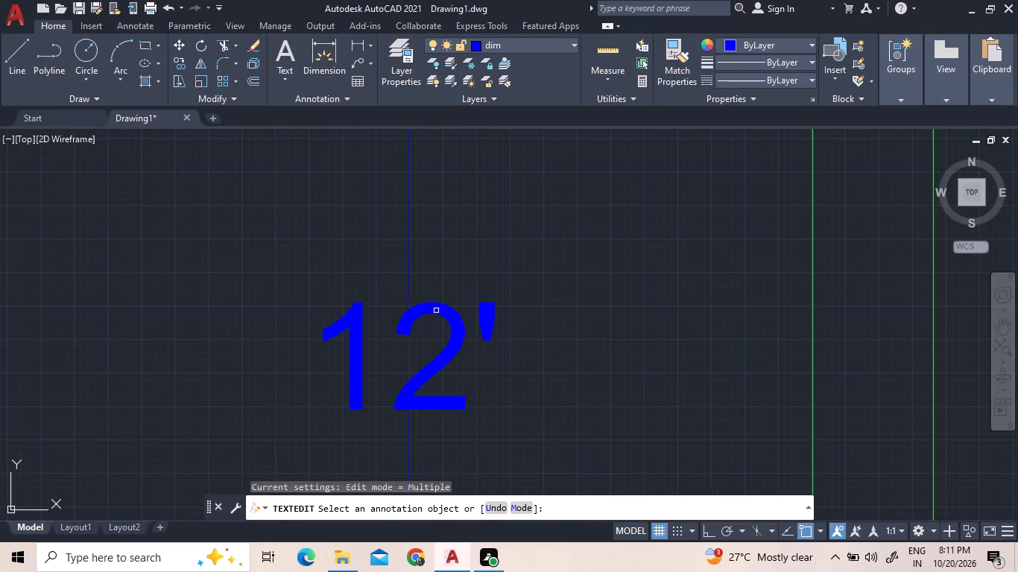
triple_click(435, 310)
click(435, 310)
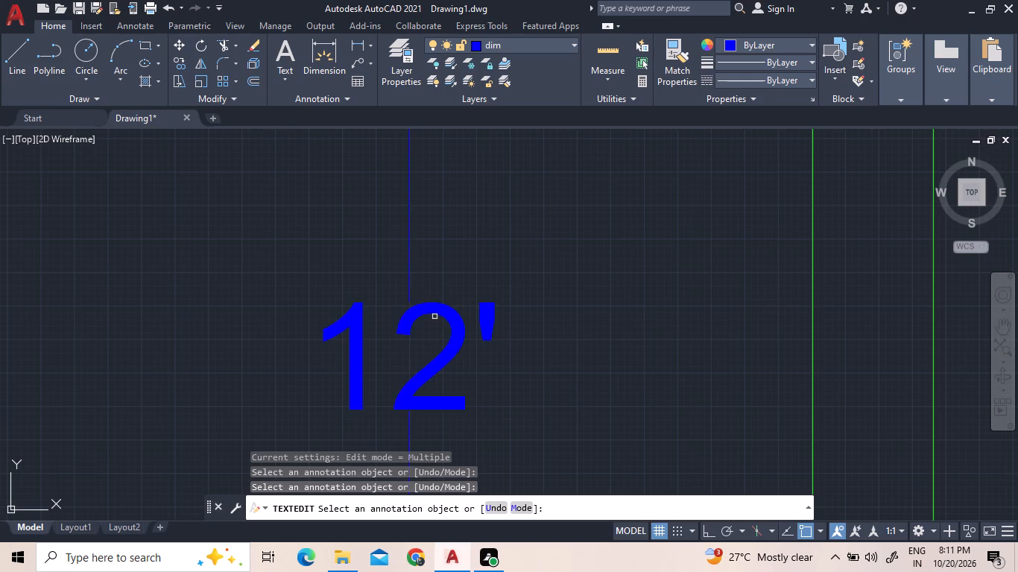
triple_click(421, 317)
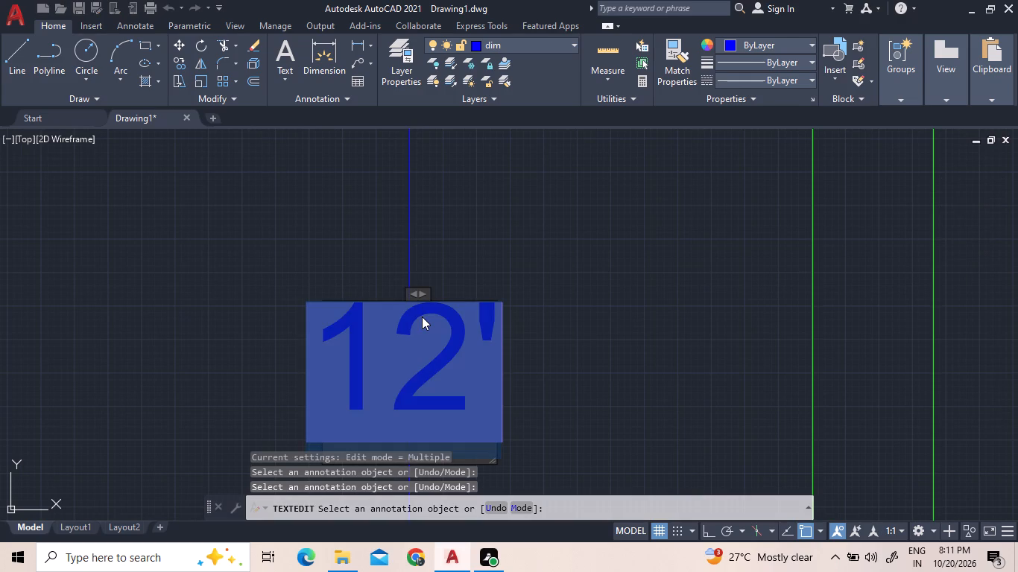
click(191, 60)
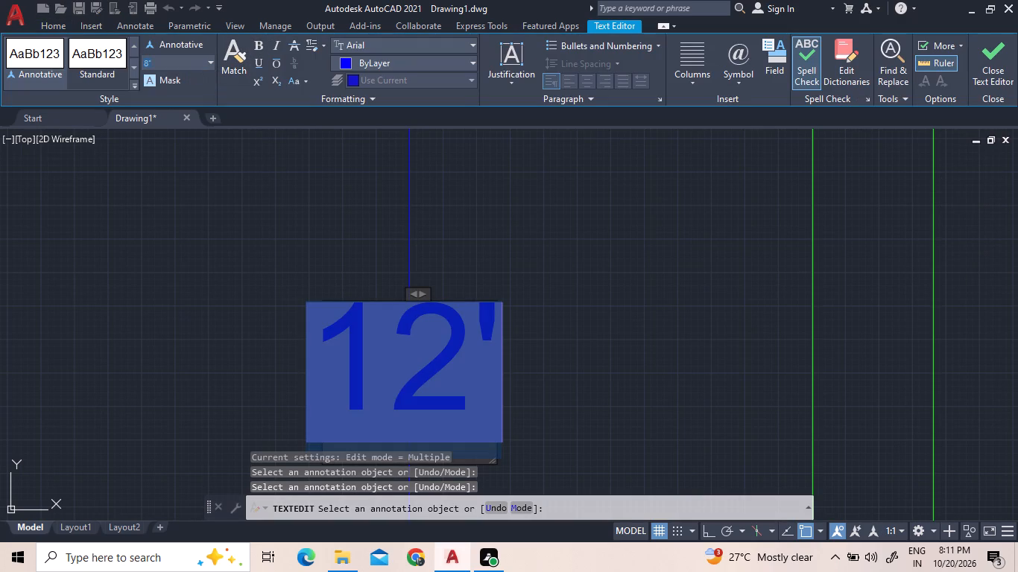
key(1)
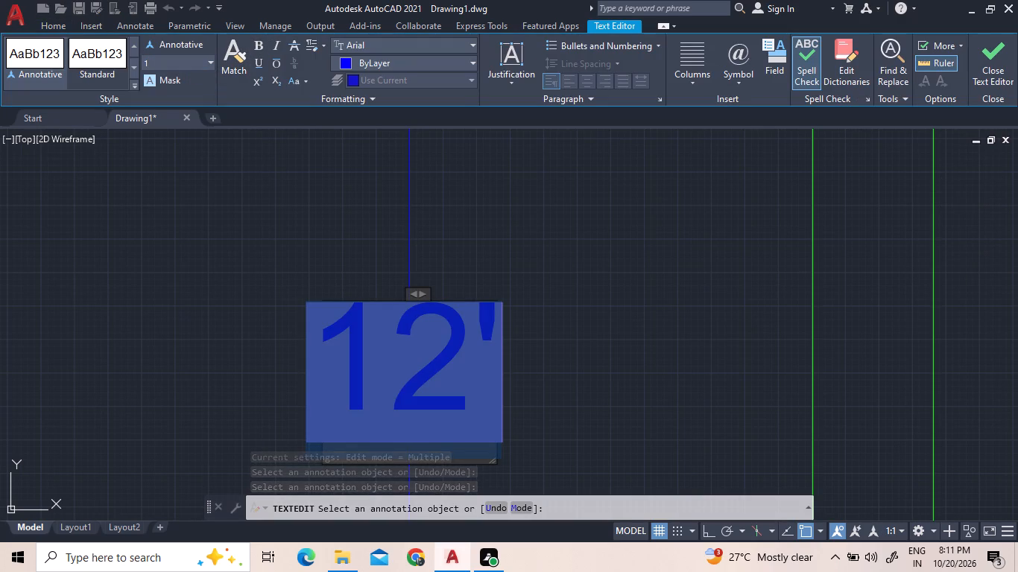
key(apostrophe)
key(Return)
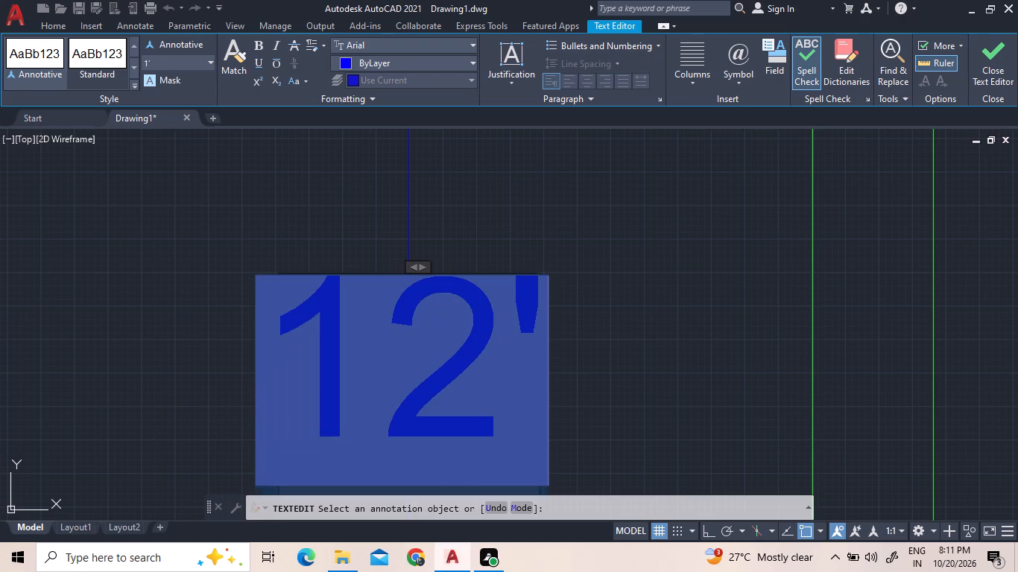
click(546, 198)
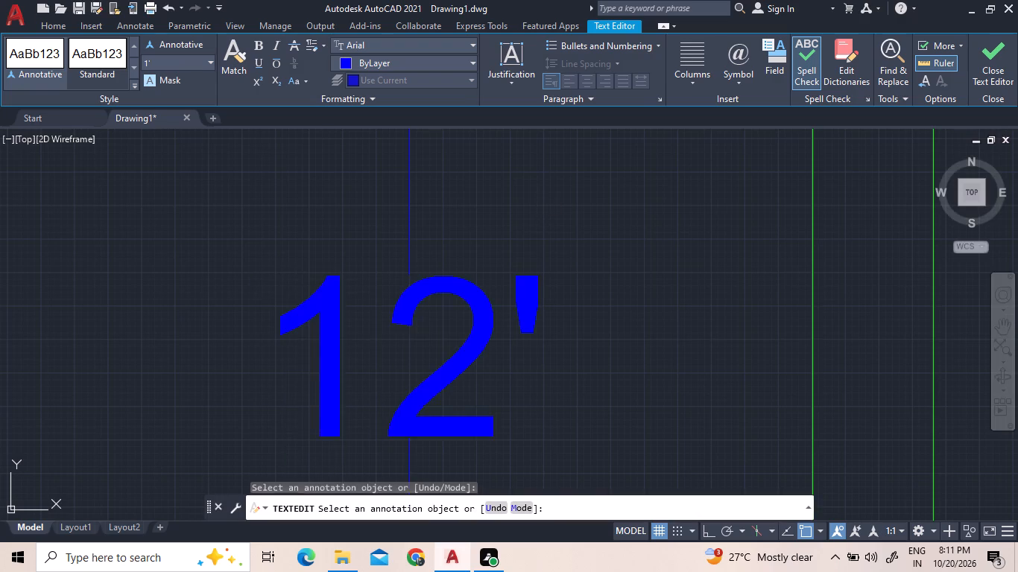
Add a horizontal linear dimension across the inner rectangle's top edge, placed inside the room.
scroll(542, 255, down, 6)
scroll(562, 360, down, 1)
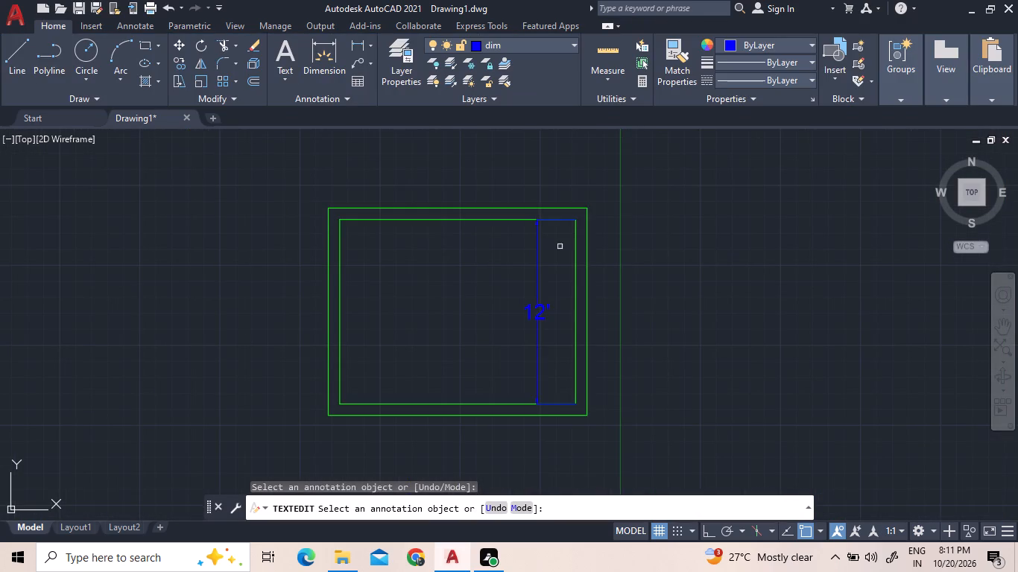
scroll(548, 176, up, 1)
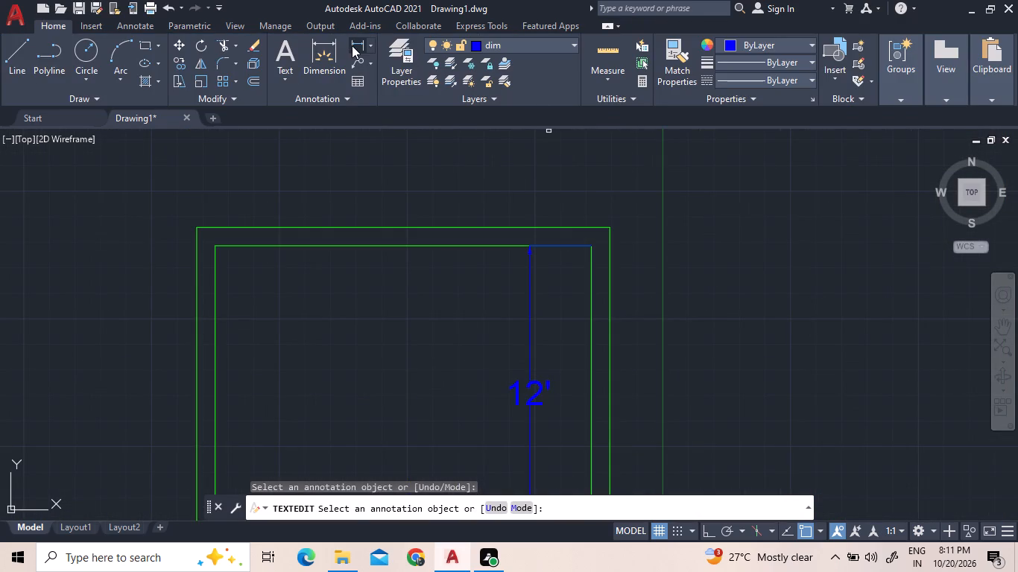
click(355, 45)
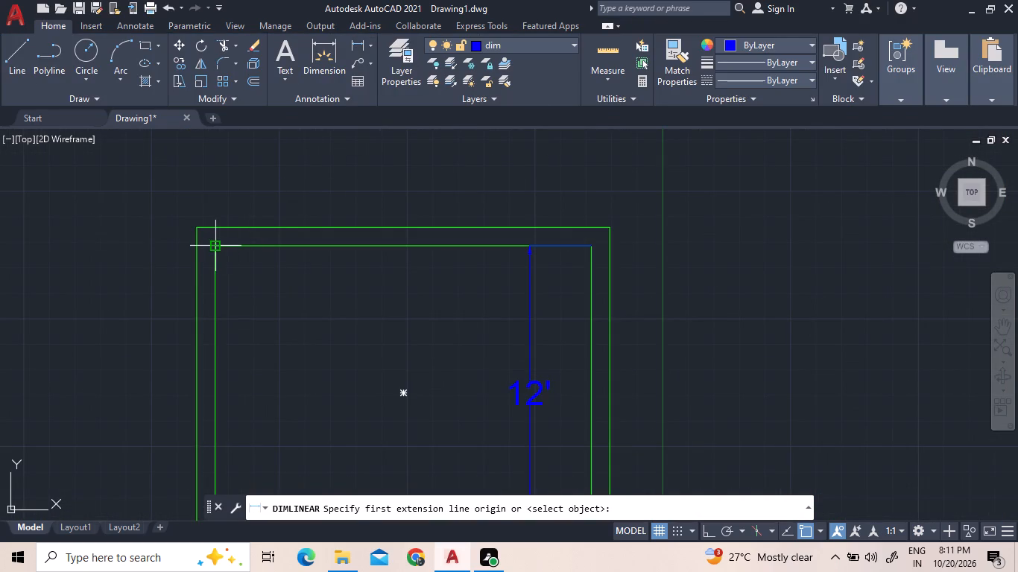
click(211, 244)
click(595, 250)
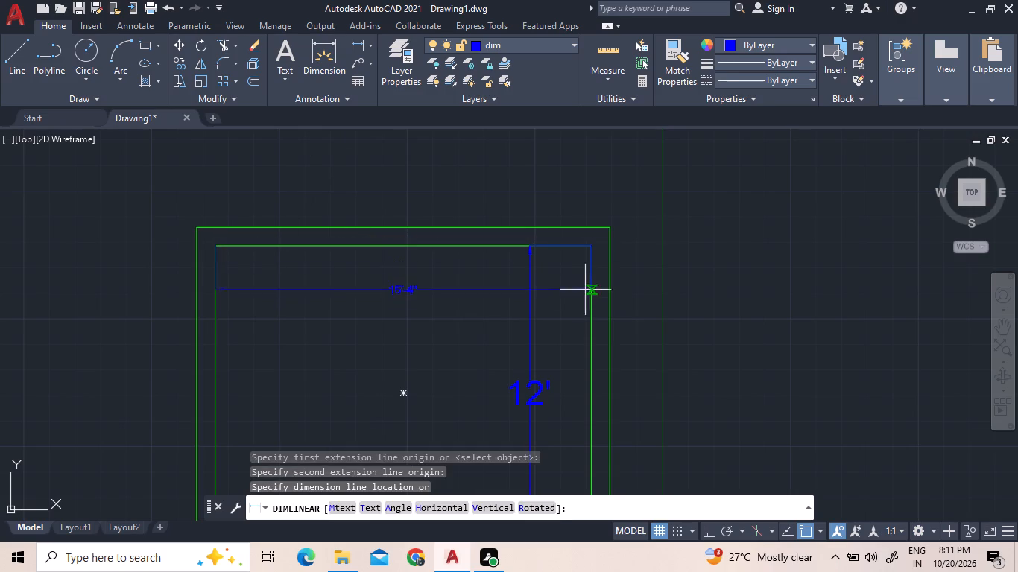
click(580, 299)
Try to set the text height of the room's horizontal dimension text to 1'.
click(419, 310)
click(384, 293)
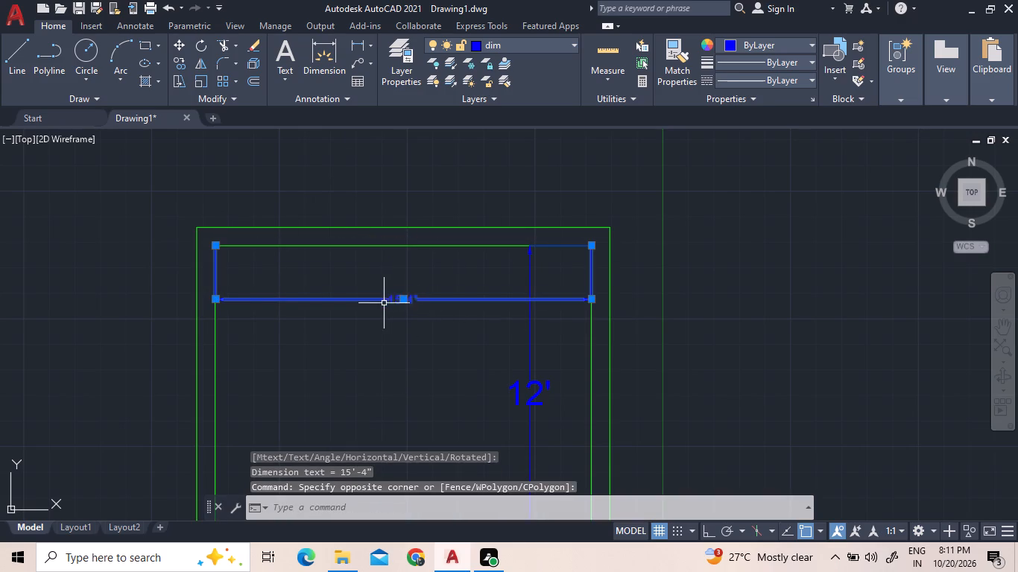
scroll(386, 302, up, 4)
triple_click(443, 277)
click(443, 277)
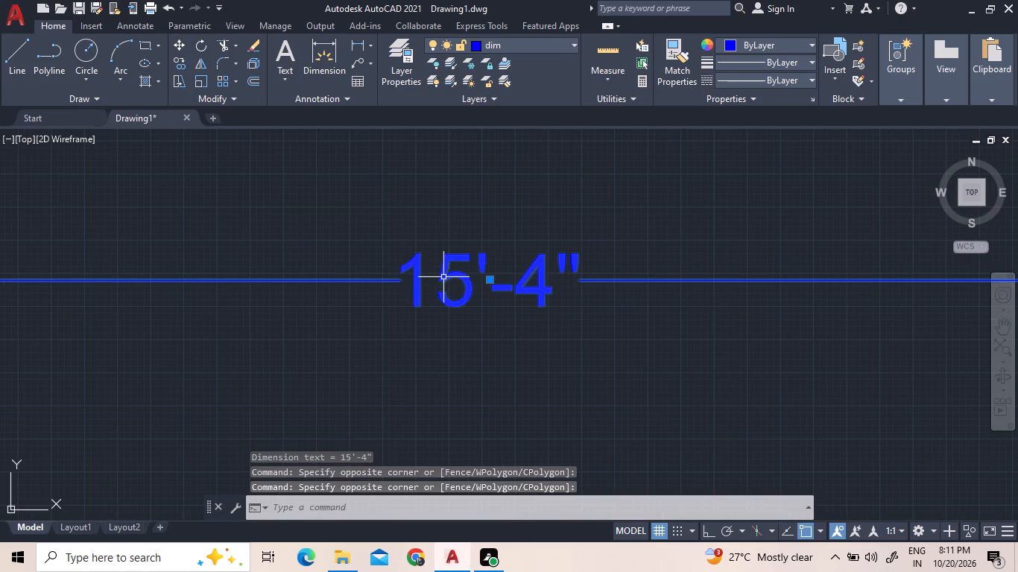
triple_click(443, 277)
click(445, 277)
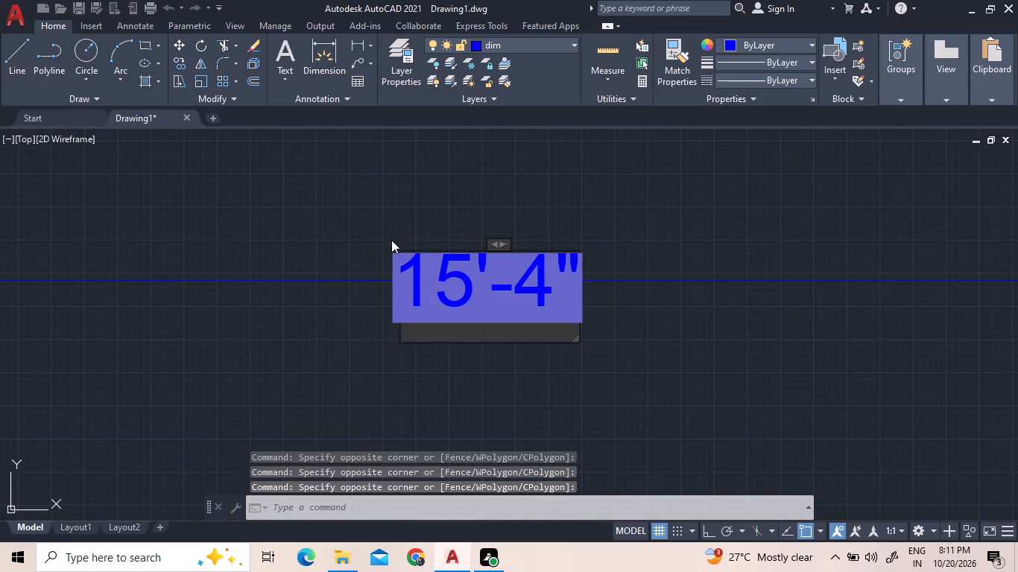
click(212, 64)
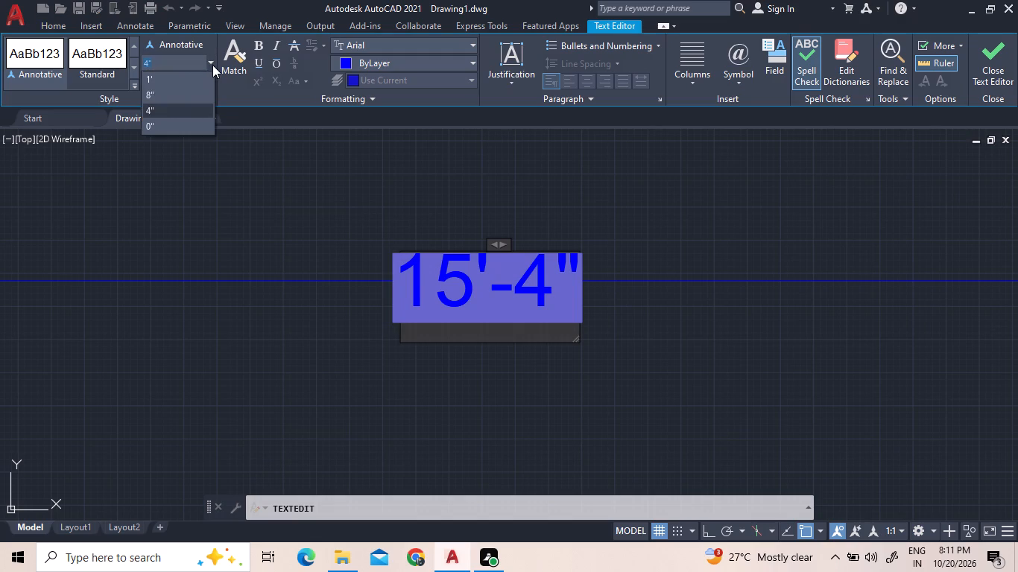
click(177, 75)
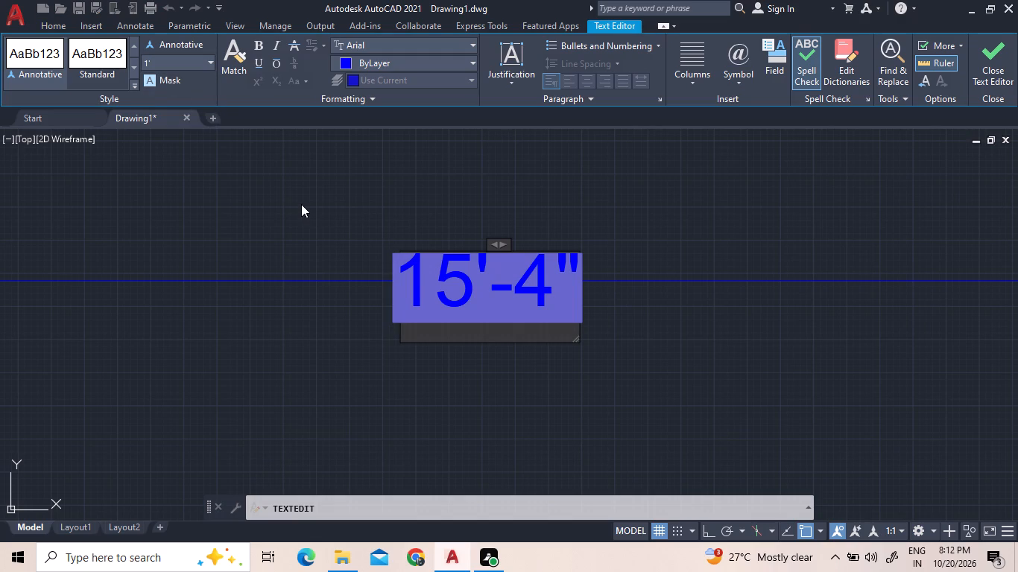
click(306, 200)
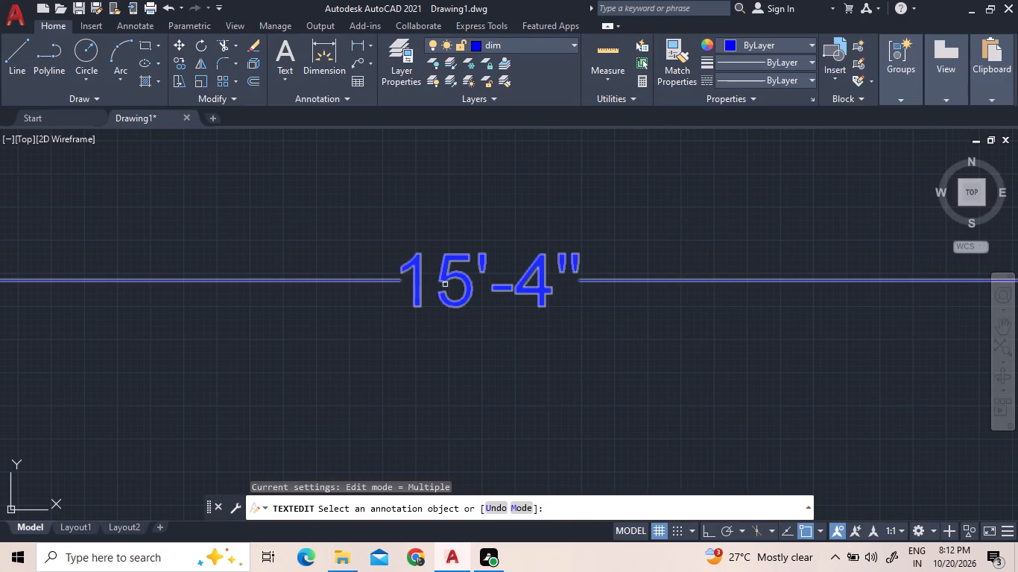
Set the text height of the room's horizontal dimension text to 1' and end text editing.
triple_click(446, 279)
click(446, 278)
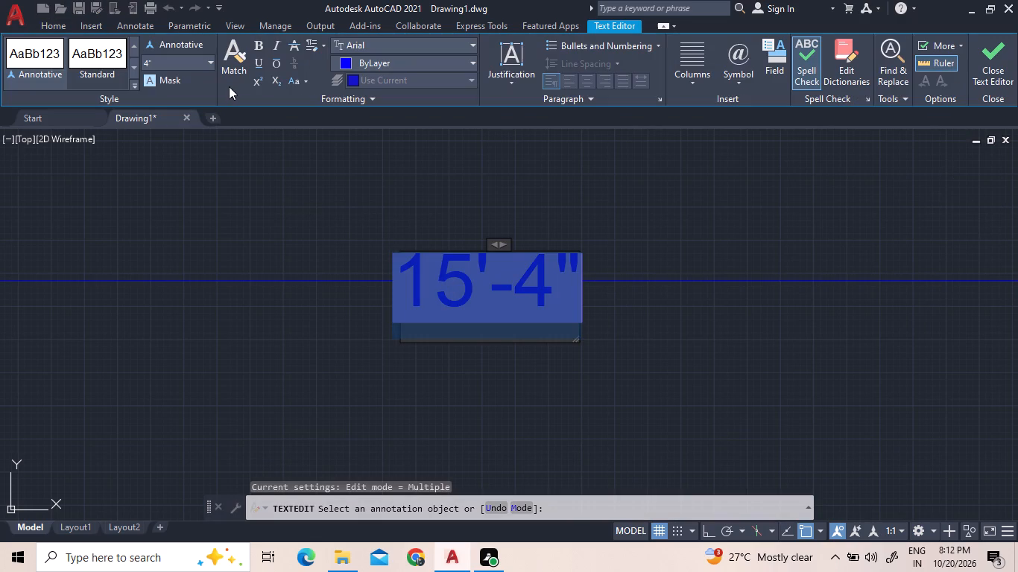
click(209, 65)
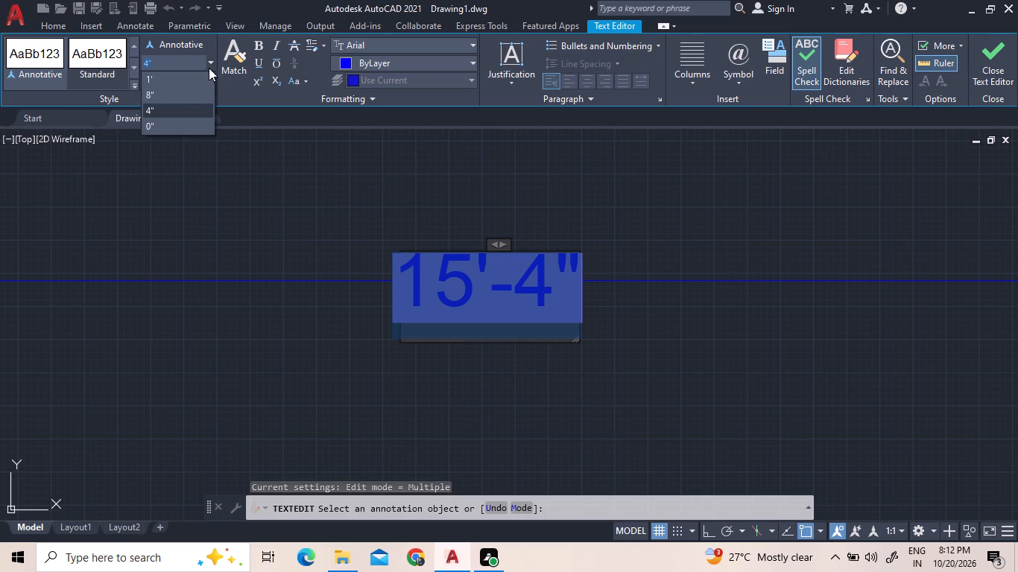
click(197, 81)
click(223, 156)
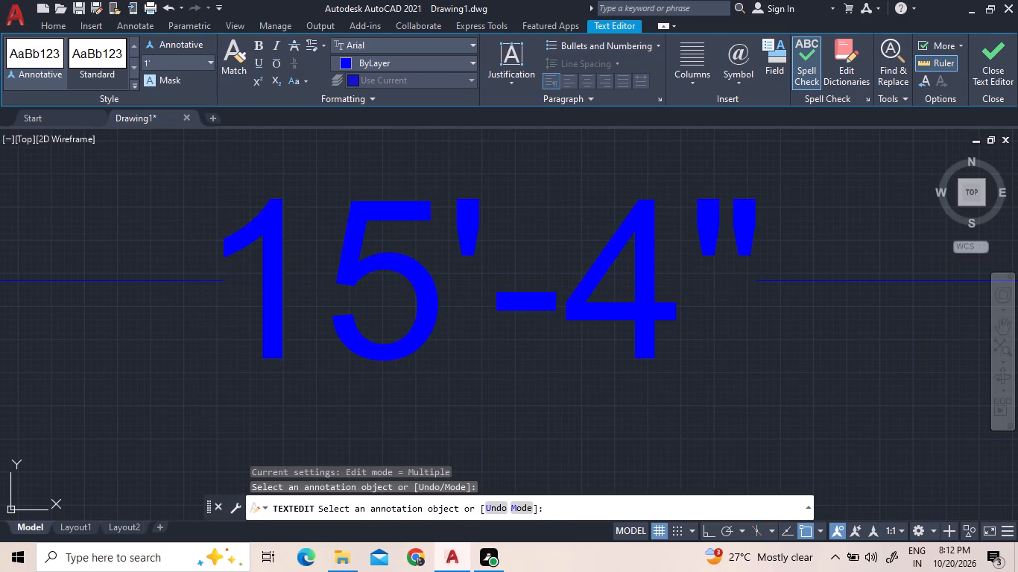
scroll(316, 307, down, 6)
scroll(385, 280, down, 3)
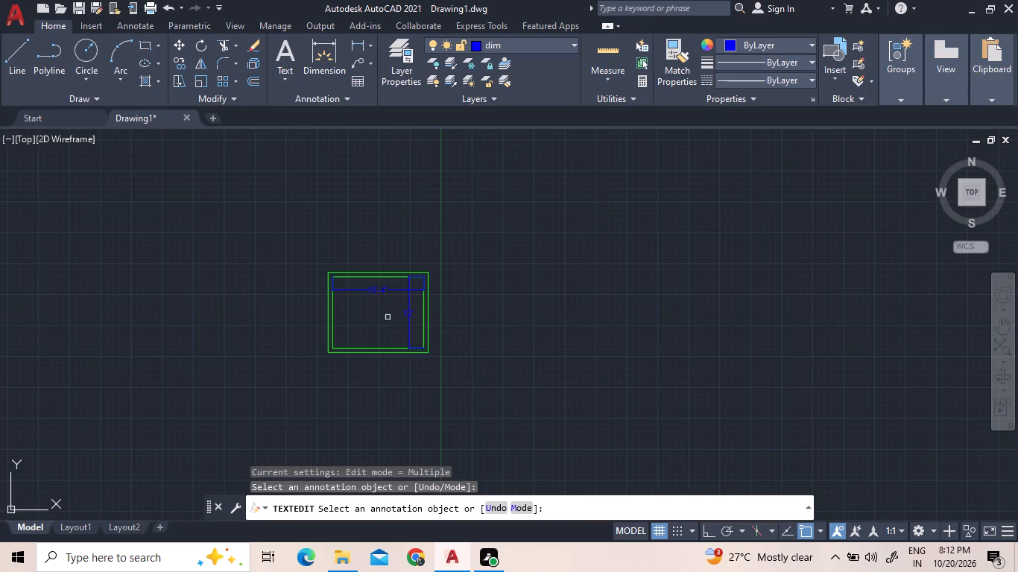
scroll(377, 359, up, 2)
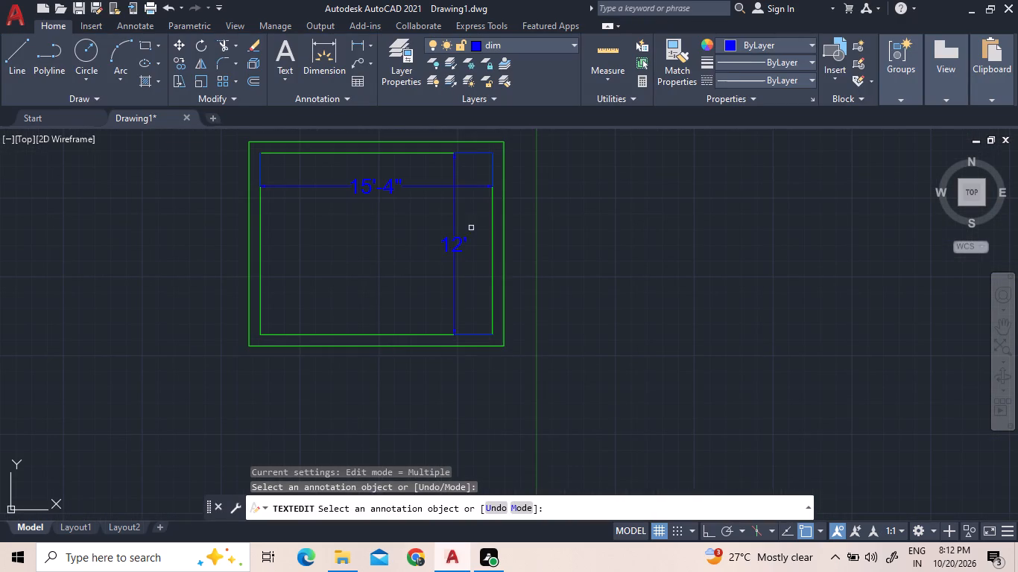
right_click(548, 311)
click(560, 320)
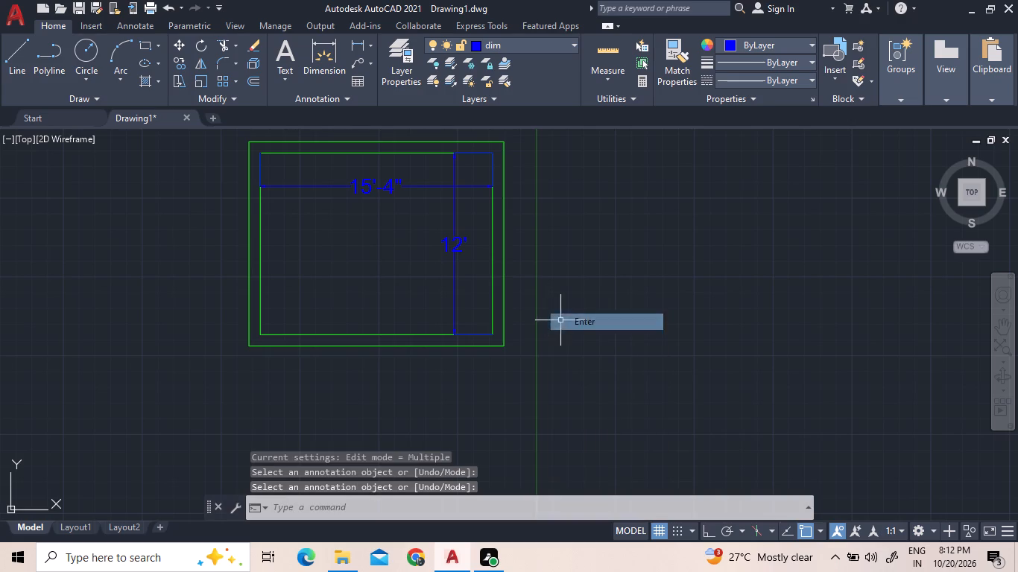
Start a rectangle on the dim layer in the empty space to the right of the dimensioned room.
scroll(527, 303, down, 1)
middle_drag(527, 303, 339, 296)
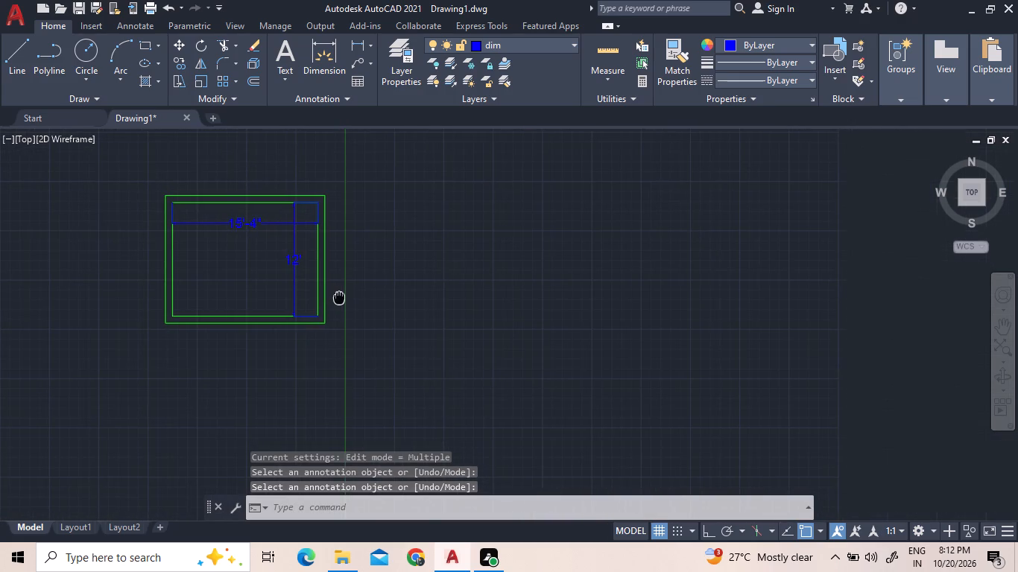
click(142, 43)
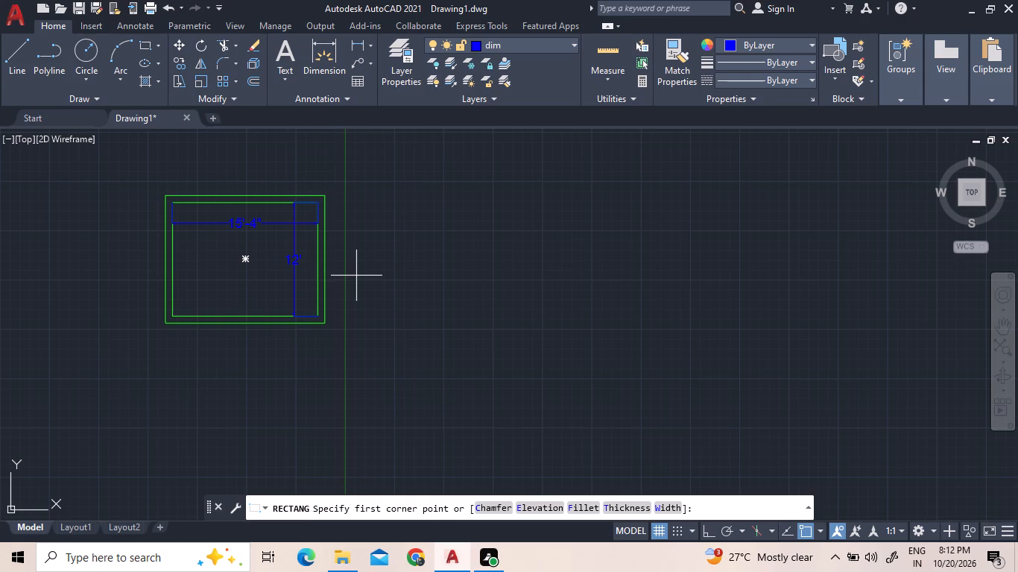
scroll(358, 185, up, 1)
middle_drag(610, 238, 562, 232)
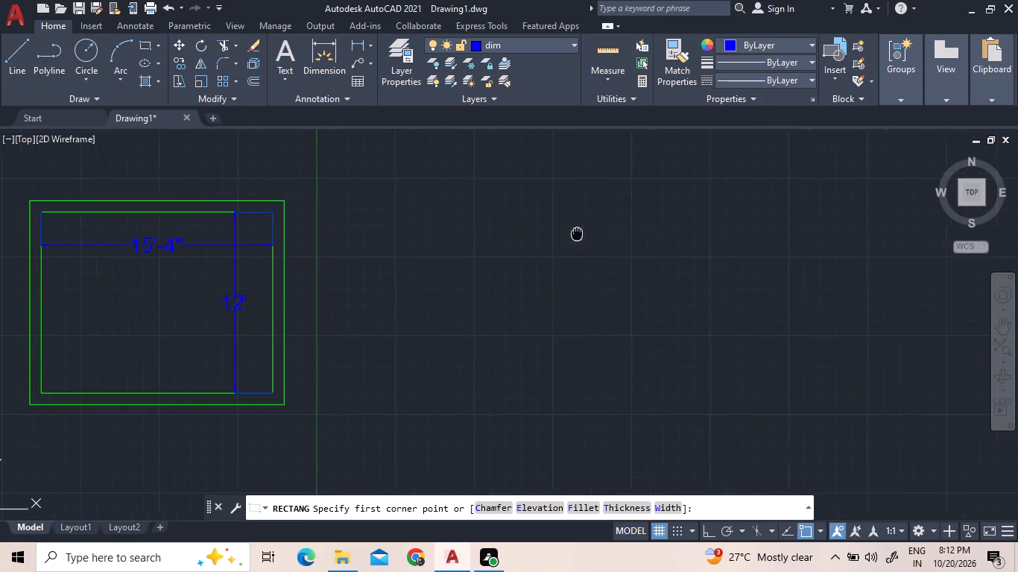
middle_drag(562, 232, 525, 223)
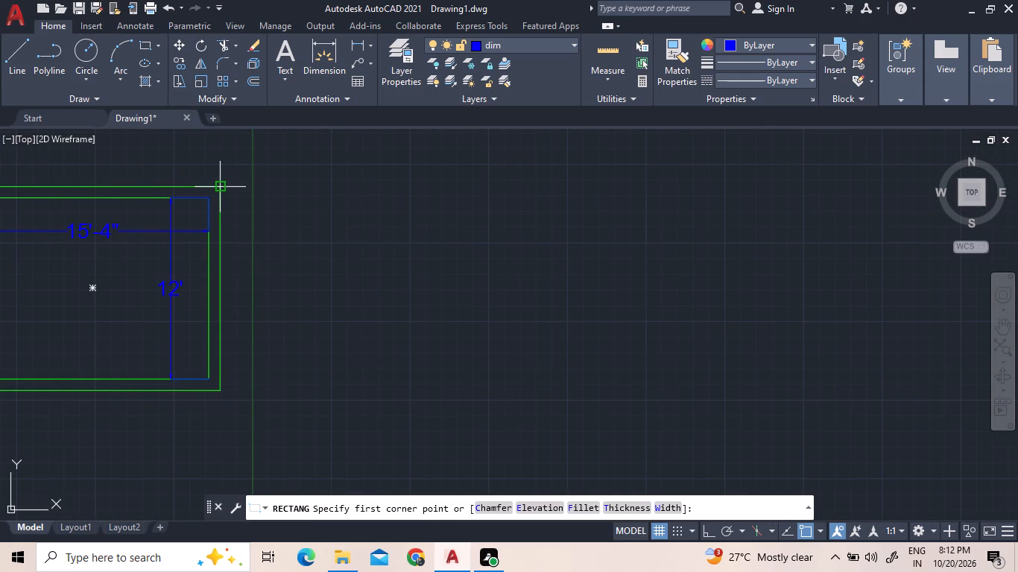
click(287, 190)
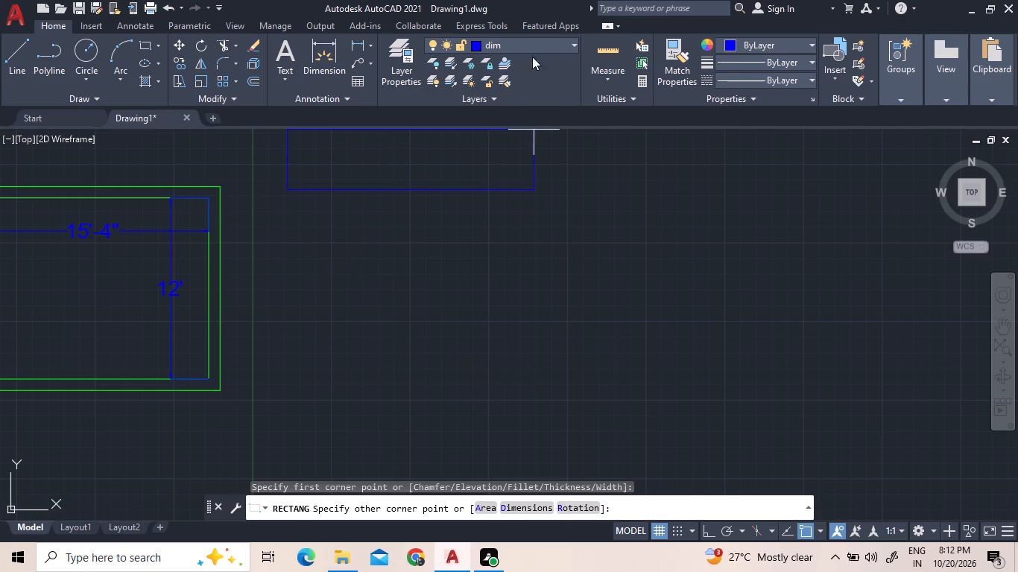
Make layer 0 the current layer.
click(533, 47)
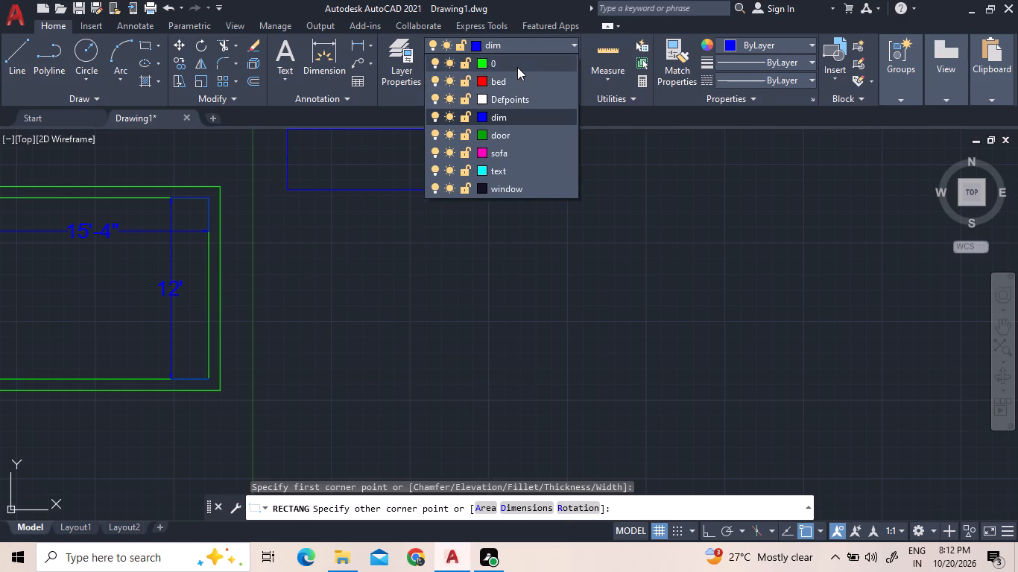
click(517, 67)
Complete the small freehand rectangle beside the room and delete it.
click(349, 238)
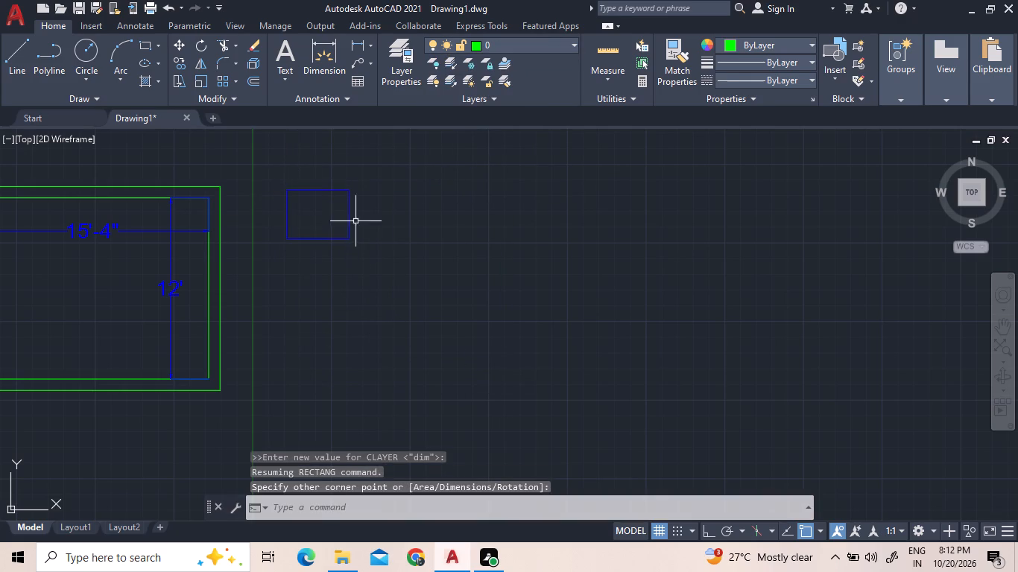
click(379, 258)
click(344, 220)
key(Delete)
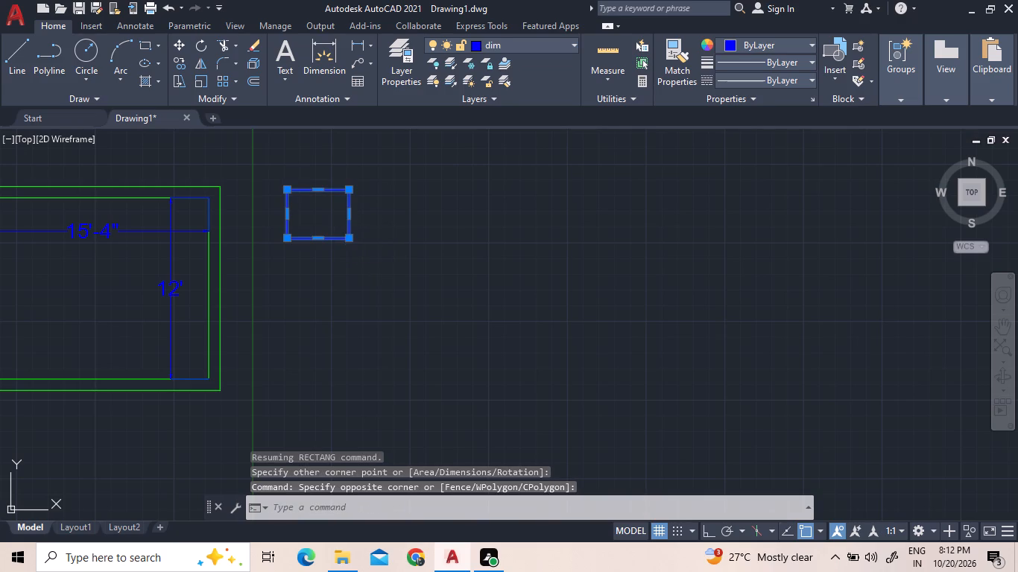
Draw a 15'5" by 11' rectangle in the empty space to the right of the dimensioned room.
click(142, 41)
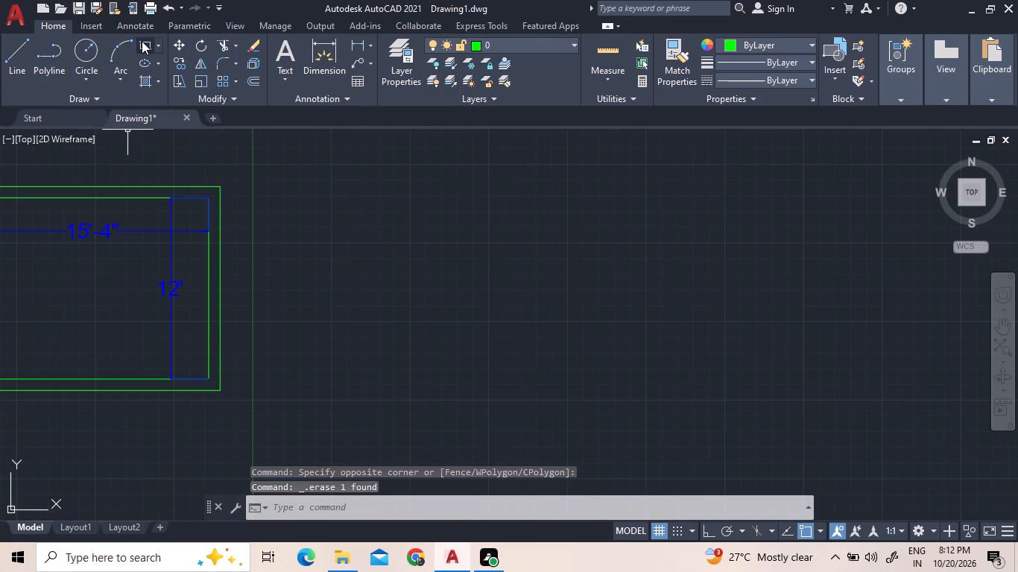
click(299, 179)
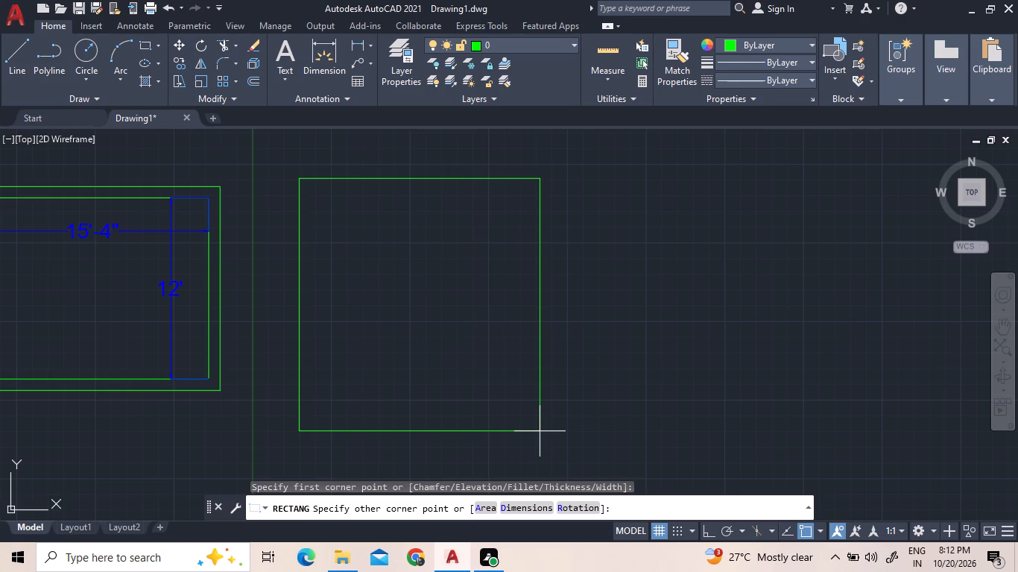
text(d)
key(space)
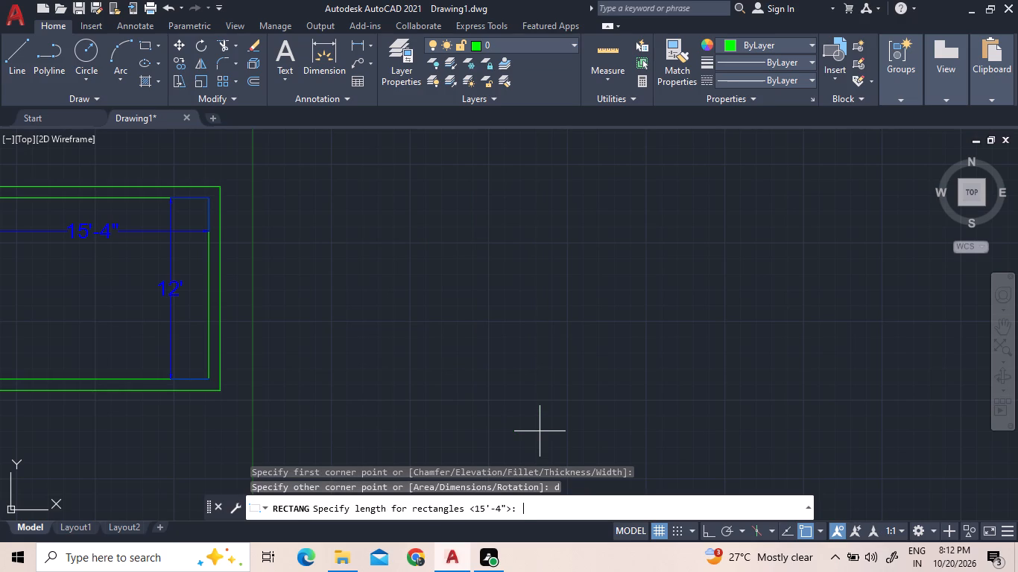
text(15')
key(5)
key(shift+quotedbl)
key(Return)
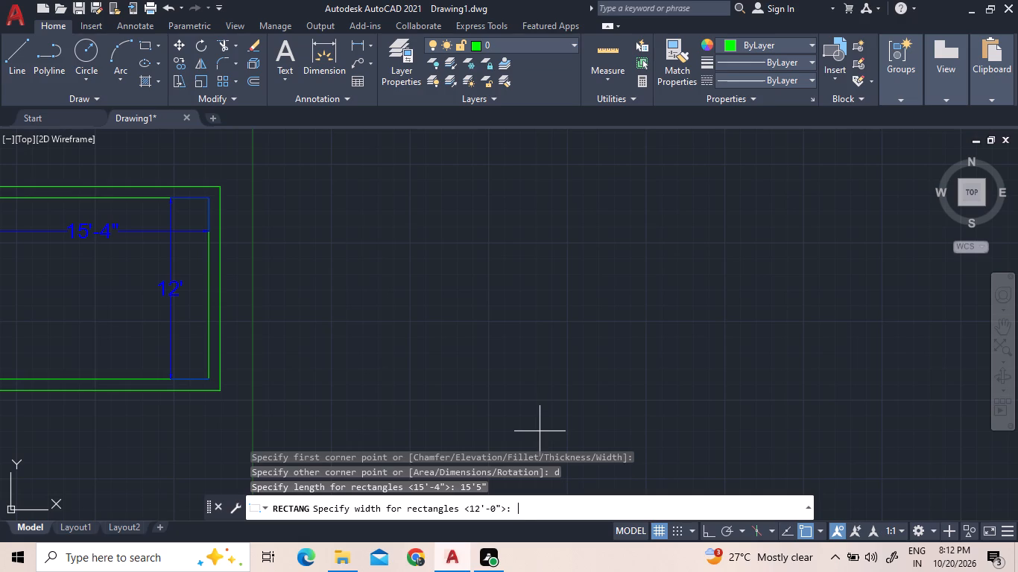
text(11')
key(Return)
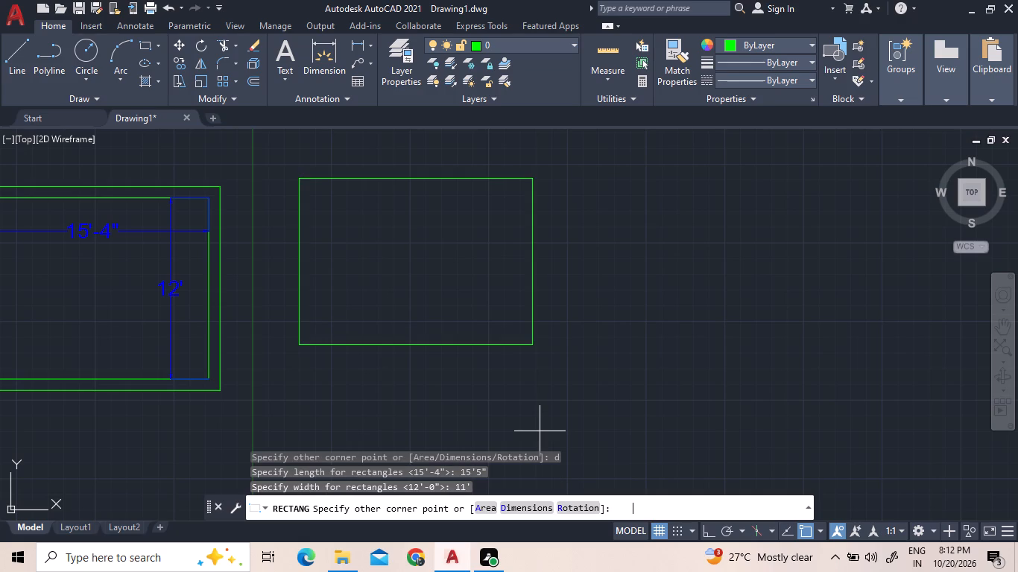
click(446, 371)
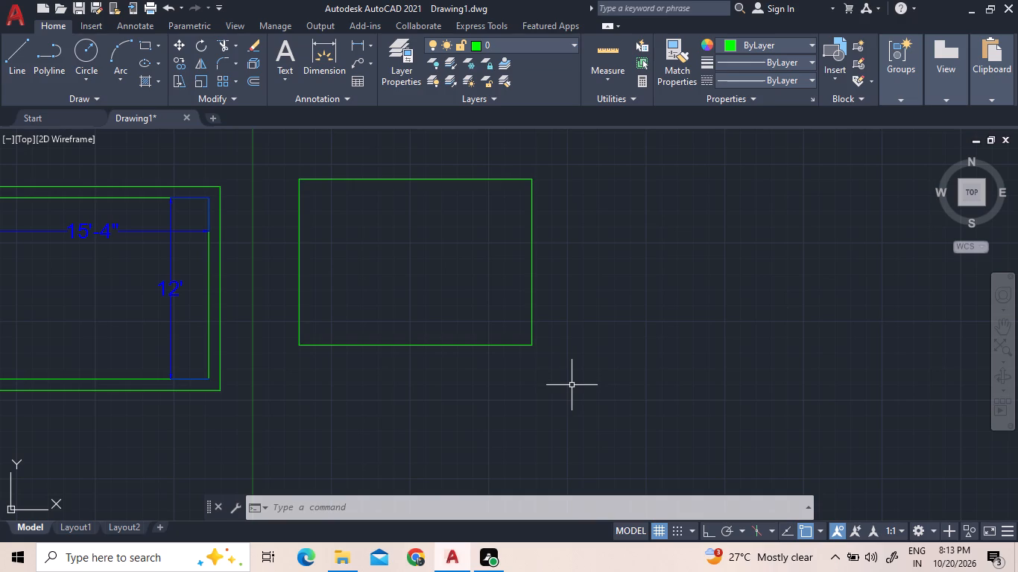
Offset the new rectangle outward by 9" to form the second room's outer wall line.
click(559, 360)
click(450, 289)
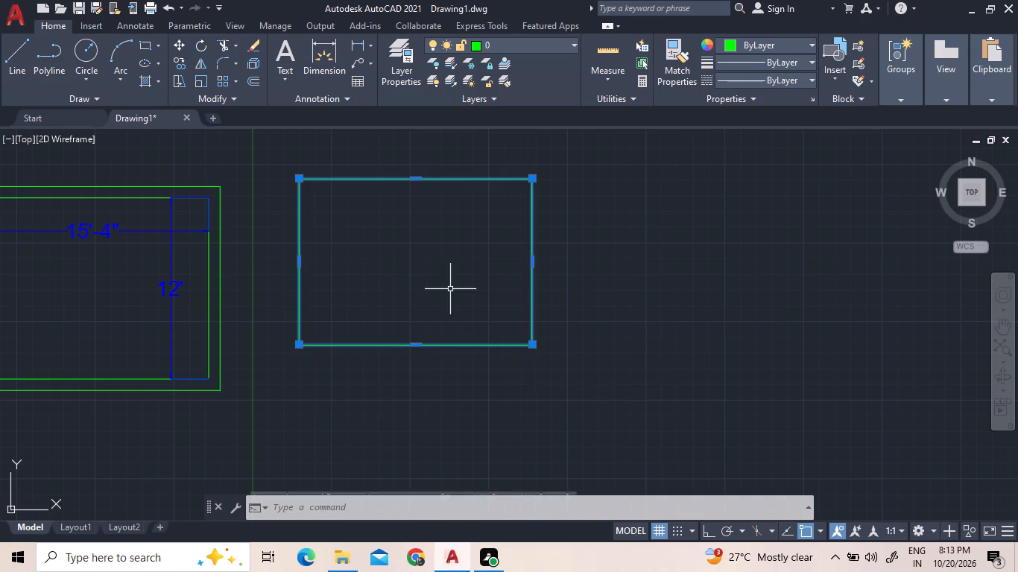
click(257, 83)
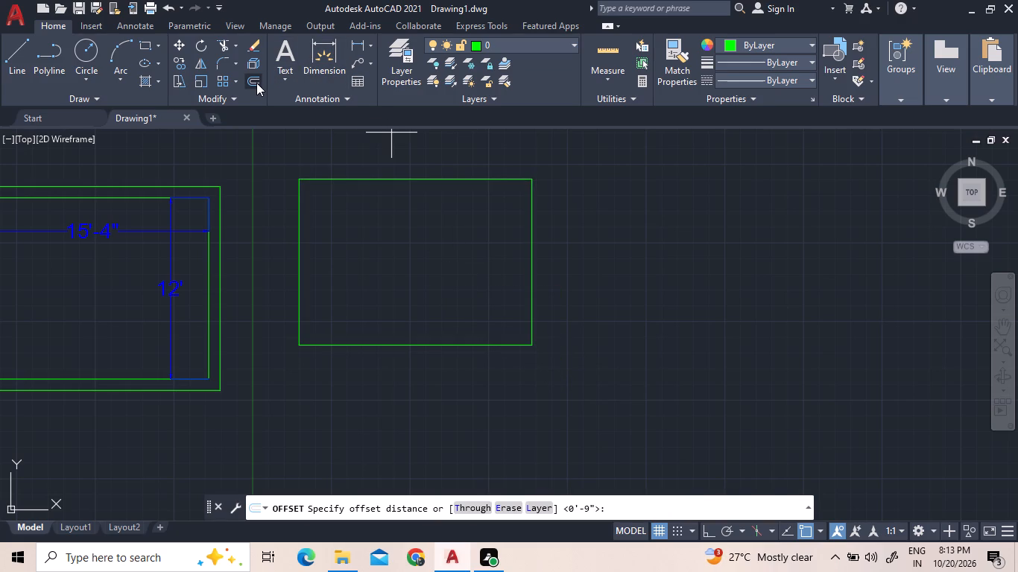
key(Return)
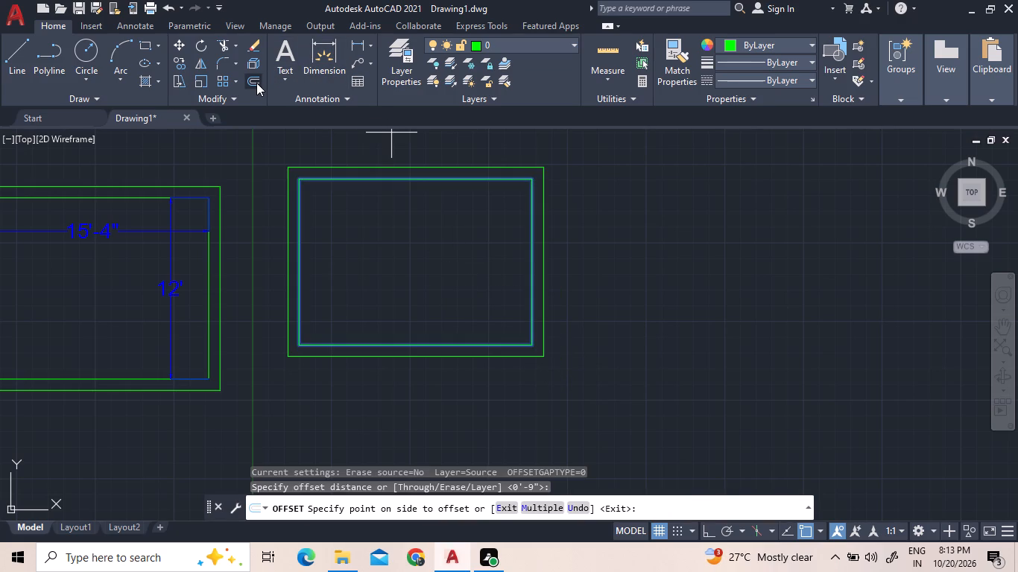
click(289, 205)
right_click(333, 222)
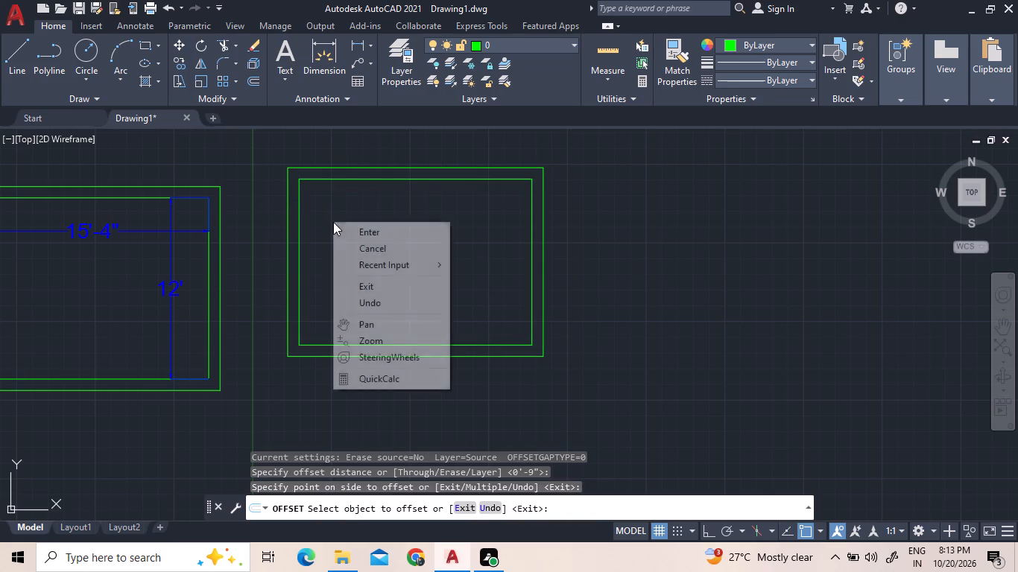
click(344, 232)
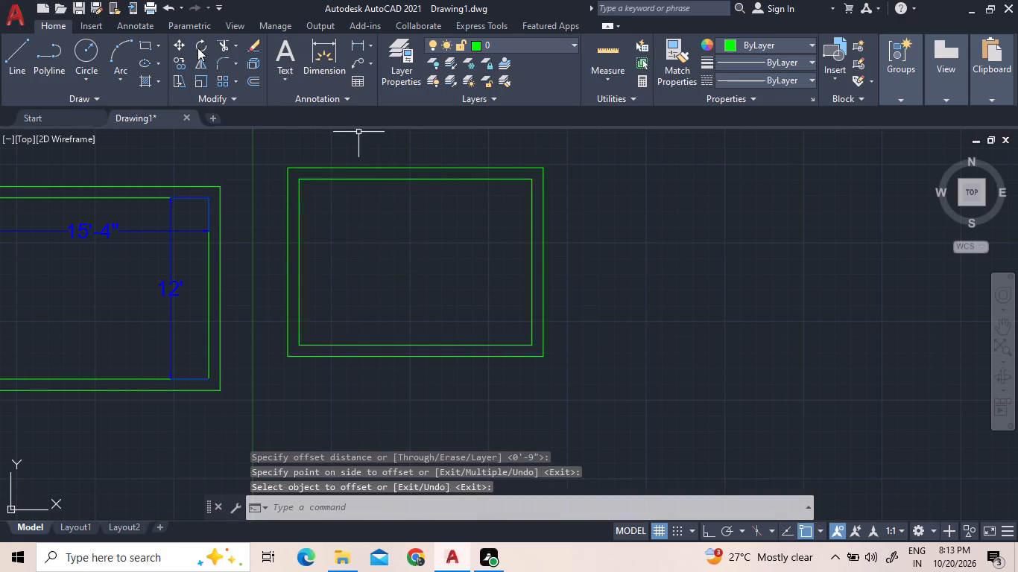
Trim away the left edge of the second room's outer rectangle.
click(220, 44)
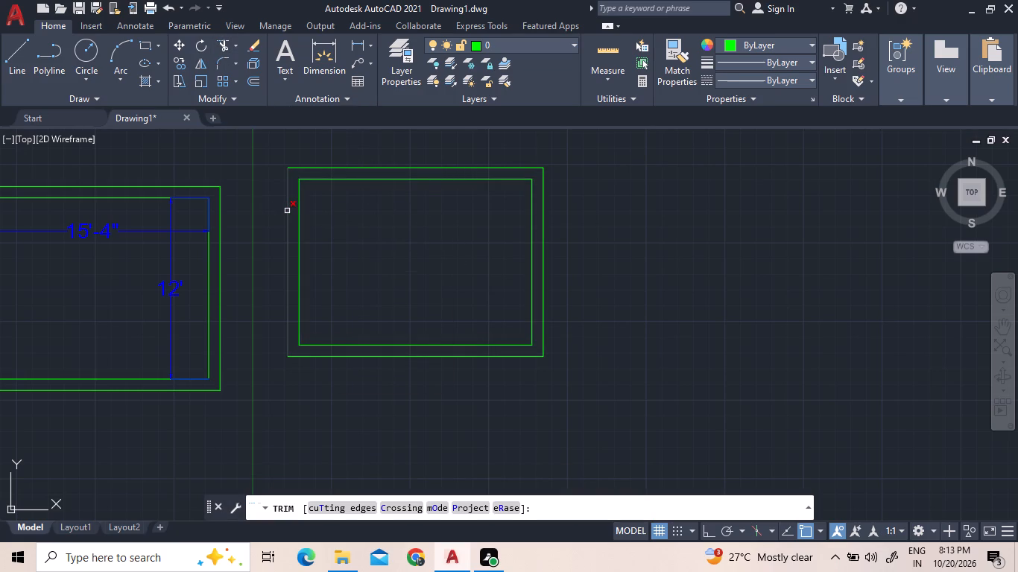
click(287, 211)
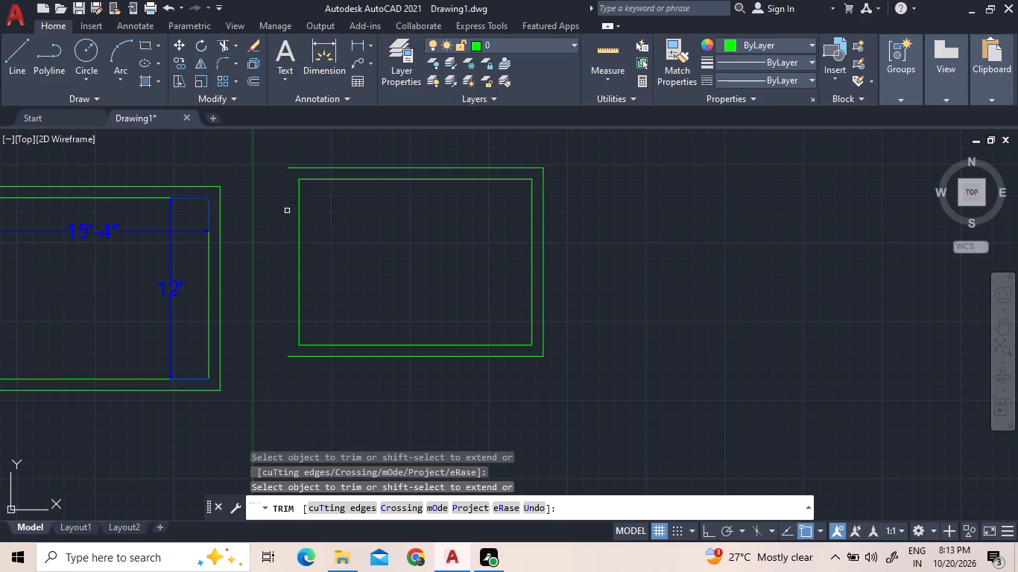
right_click(391, 277)
click(399, 287)
Move both second-room outlines so the outer outline's top-left end meets the first room's outer top-right corner.
click(569, 349)
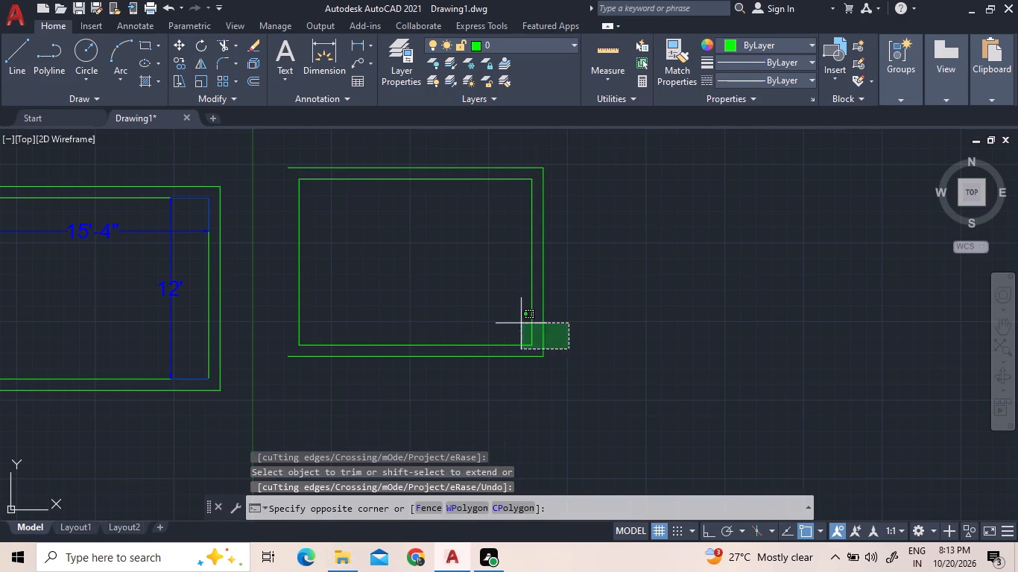
click(462, 271)
right_click(346, 151)
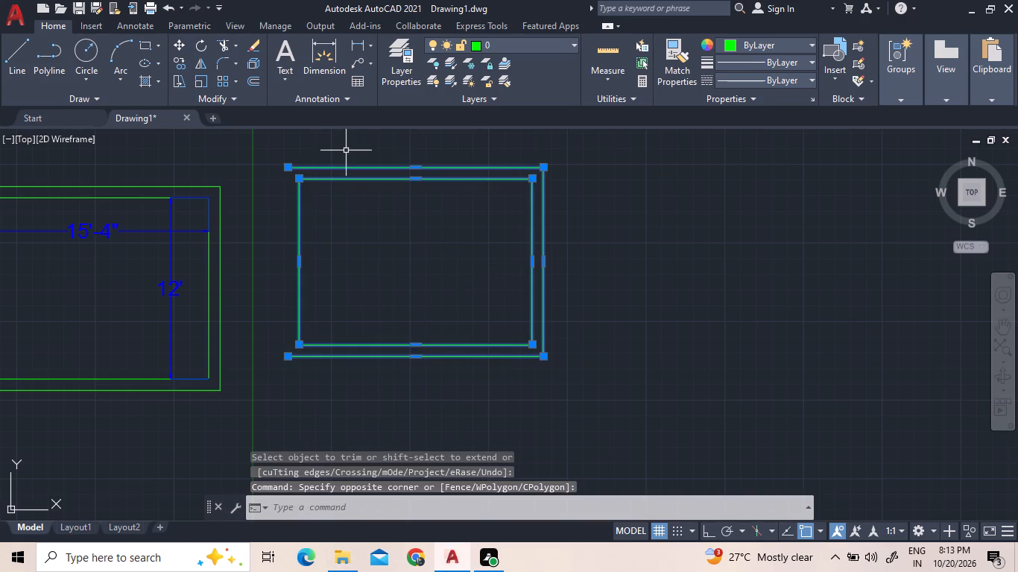
click(371, 251)
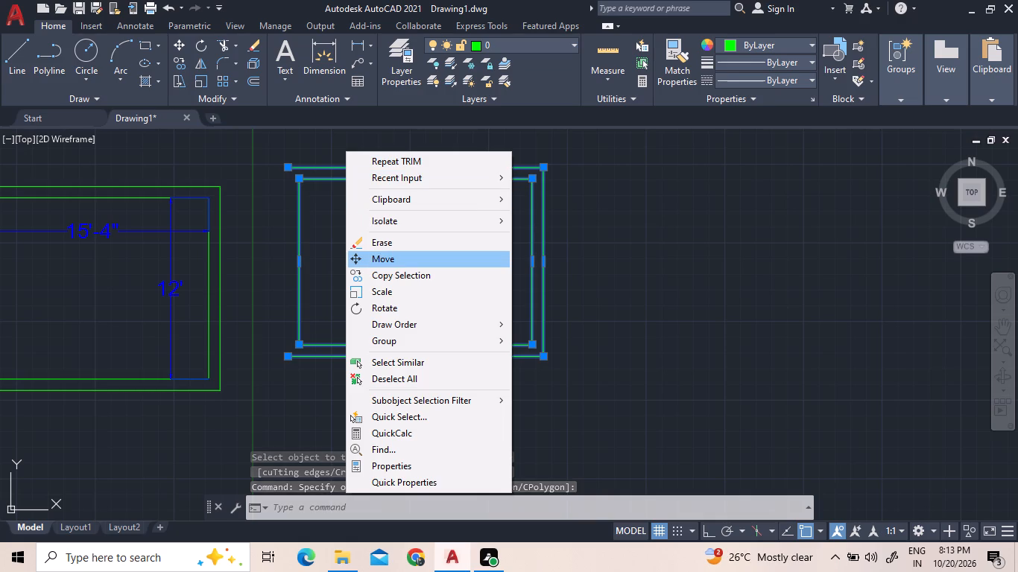
click(286, 168)
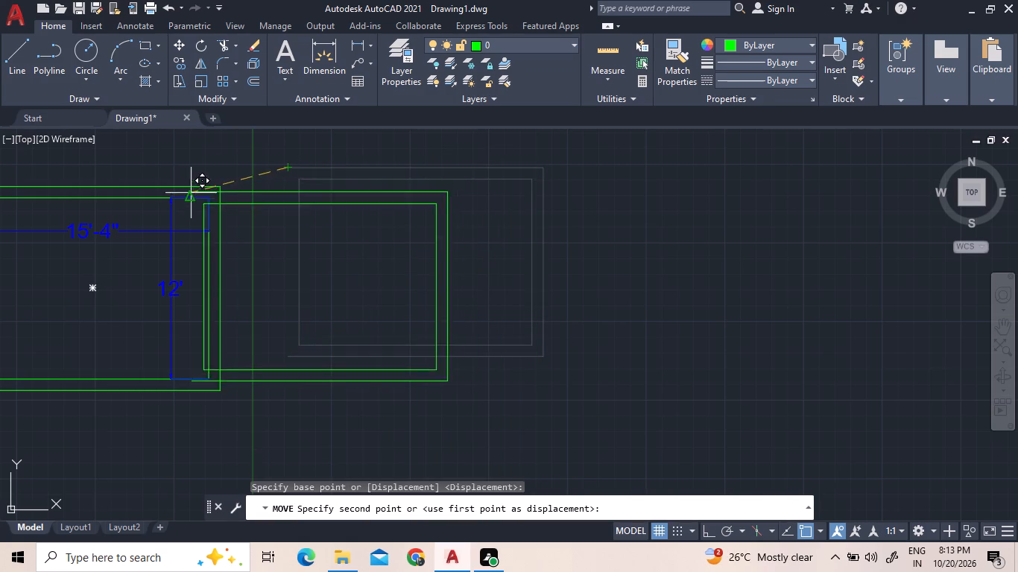
scroll(191, 193, up, 4)
scroll(297, 170, up, 3)
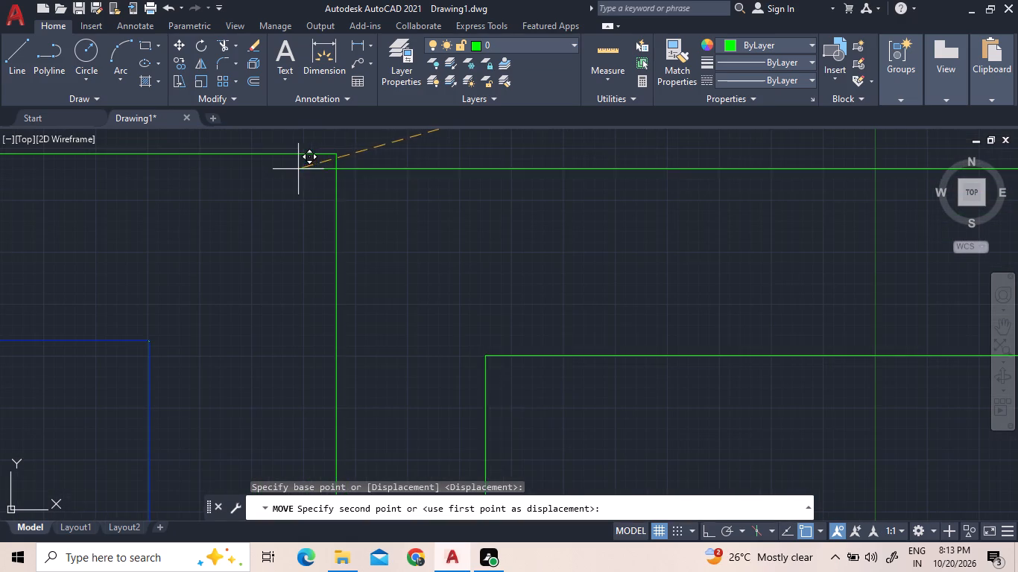
click(335, 154)
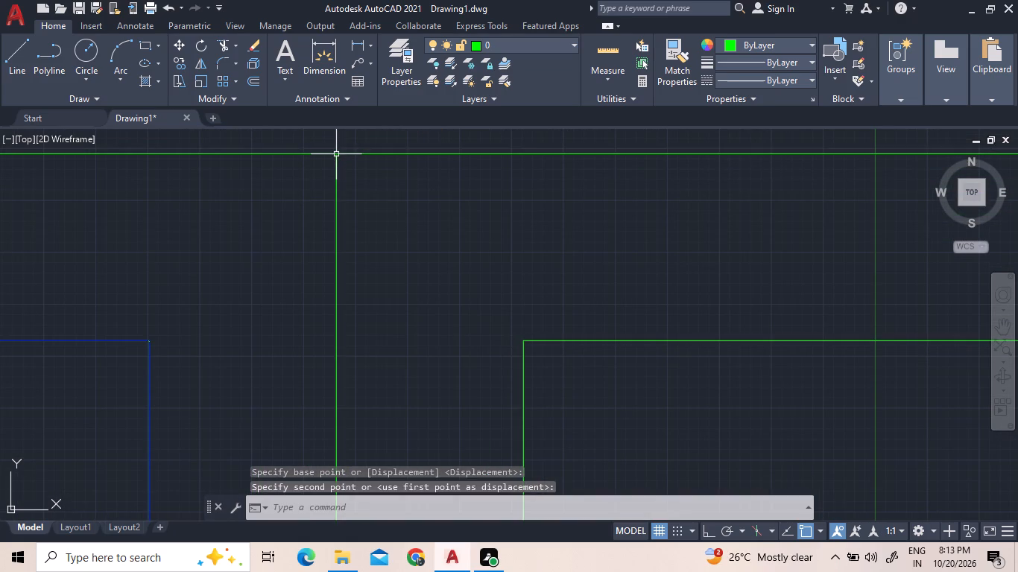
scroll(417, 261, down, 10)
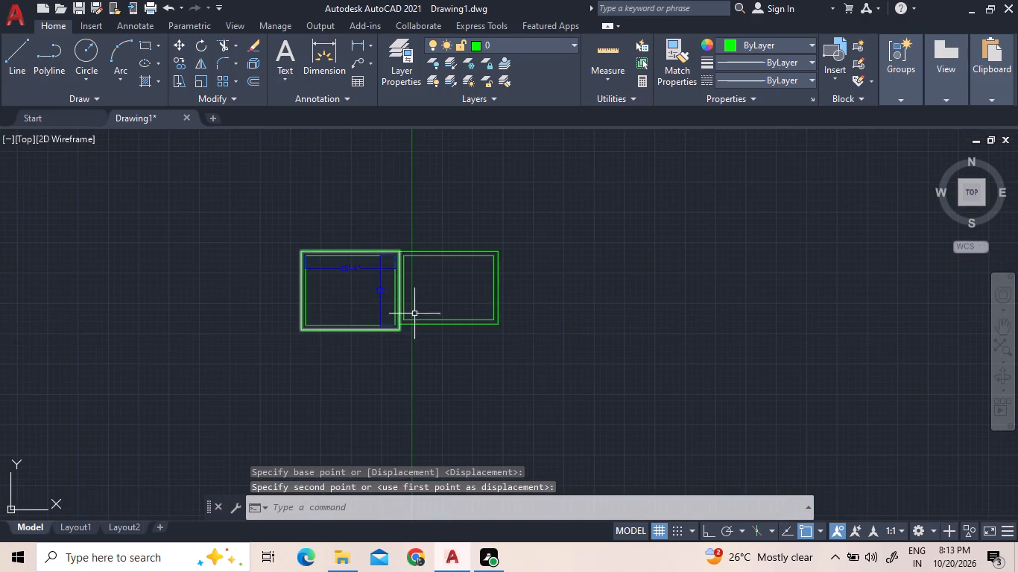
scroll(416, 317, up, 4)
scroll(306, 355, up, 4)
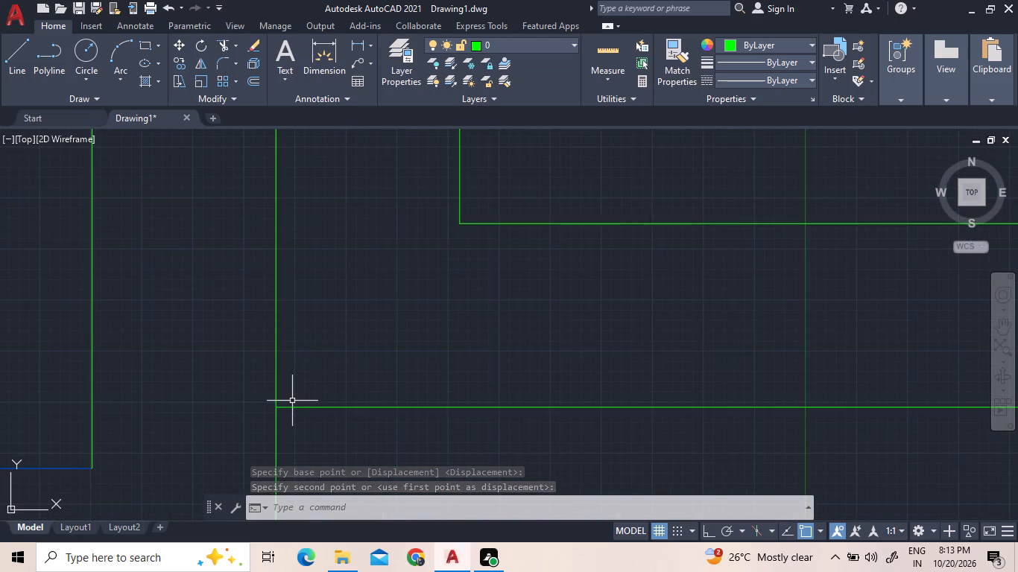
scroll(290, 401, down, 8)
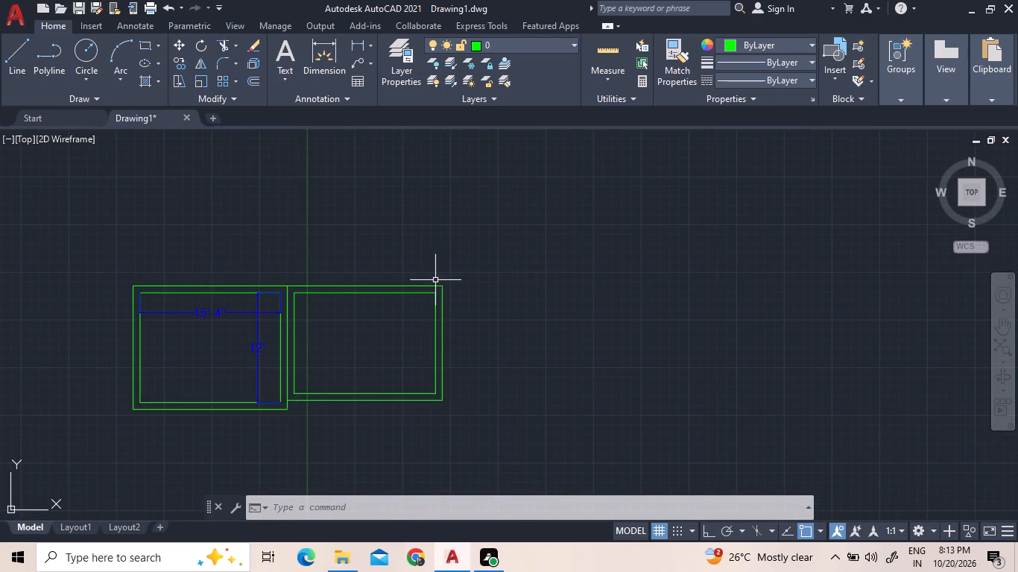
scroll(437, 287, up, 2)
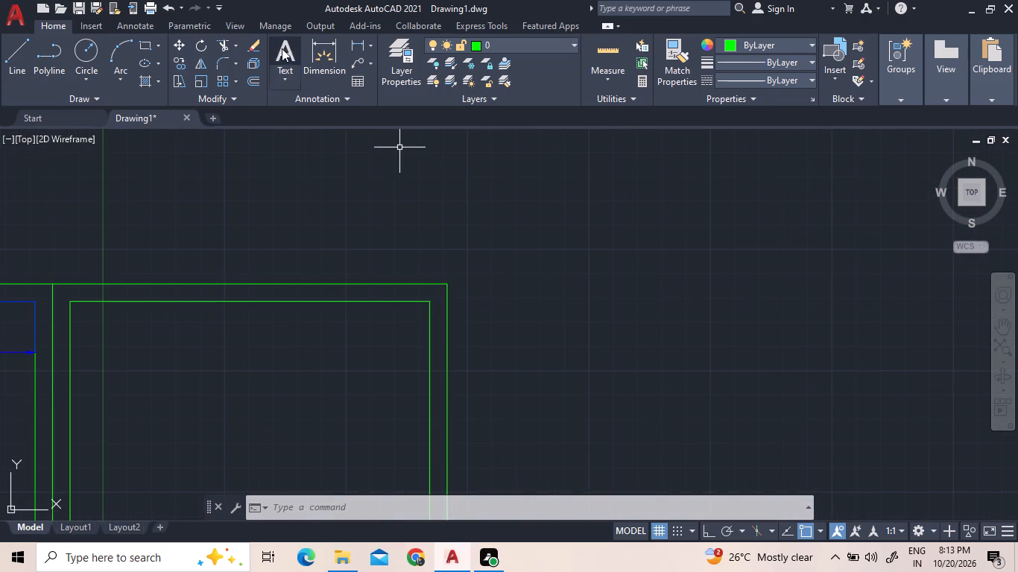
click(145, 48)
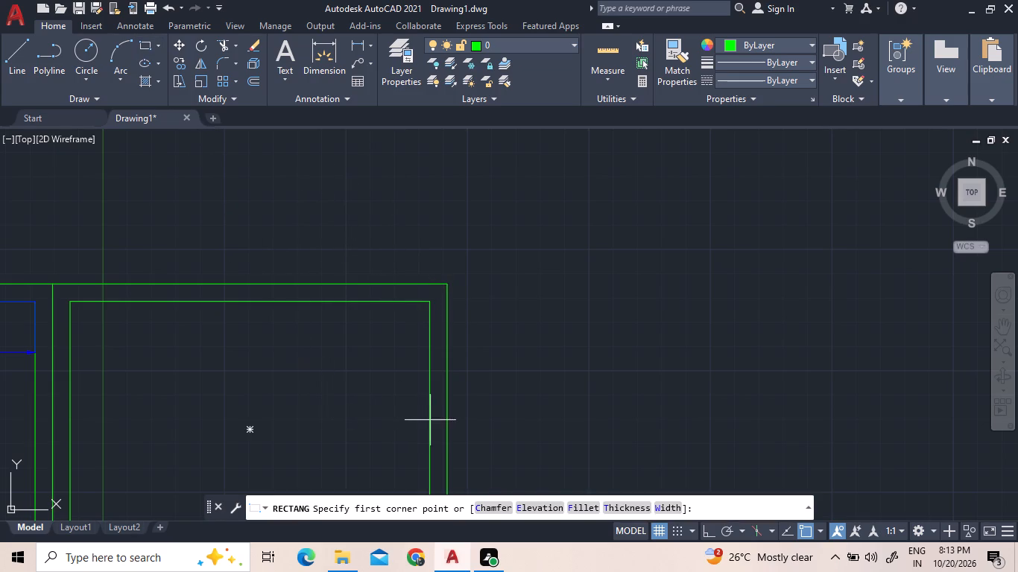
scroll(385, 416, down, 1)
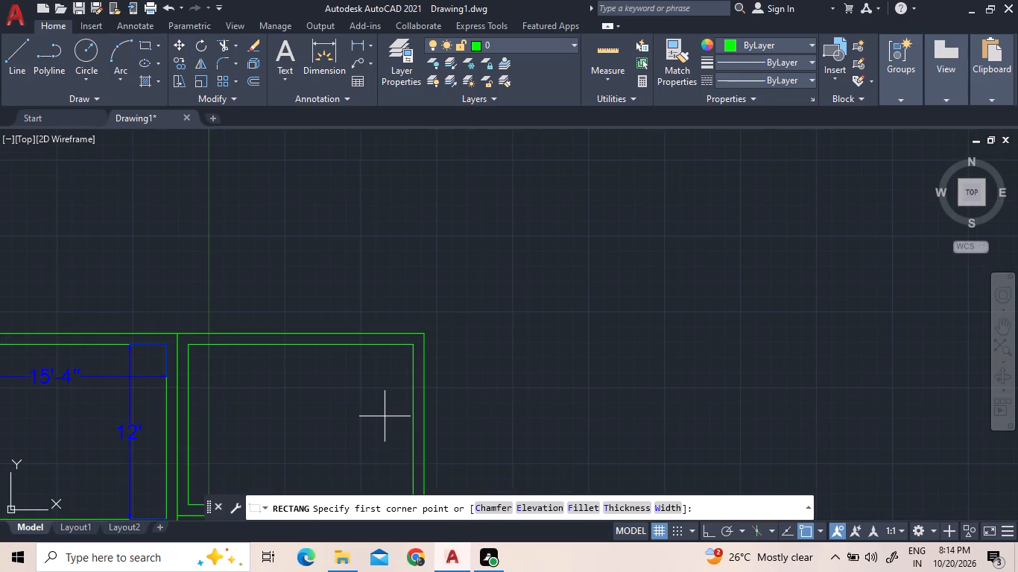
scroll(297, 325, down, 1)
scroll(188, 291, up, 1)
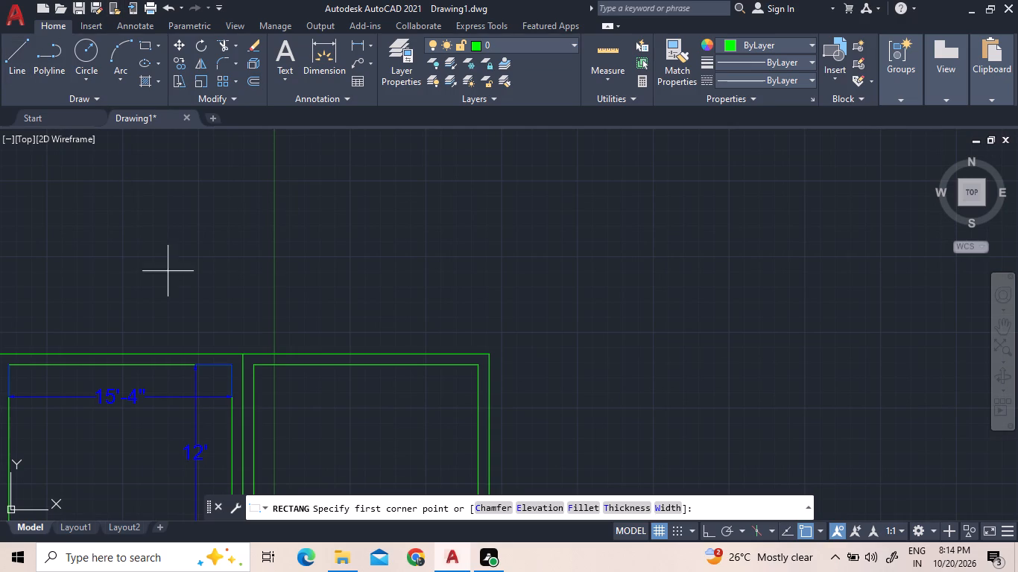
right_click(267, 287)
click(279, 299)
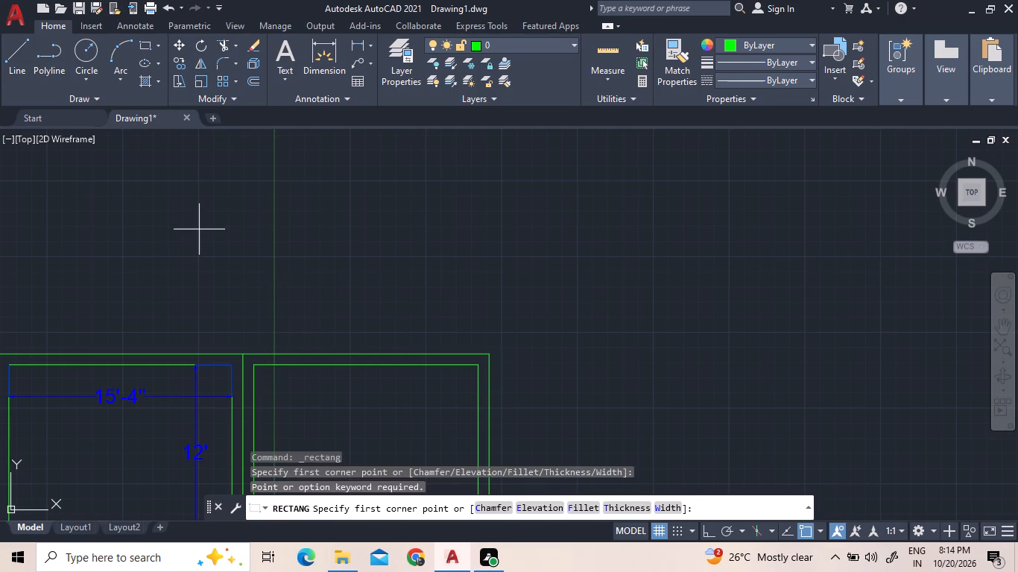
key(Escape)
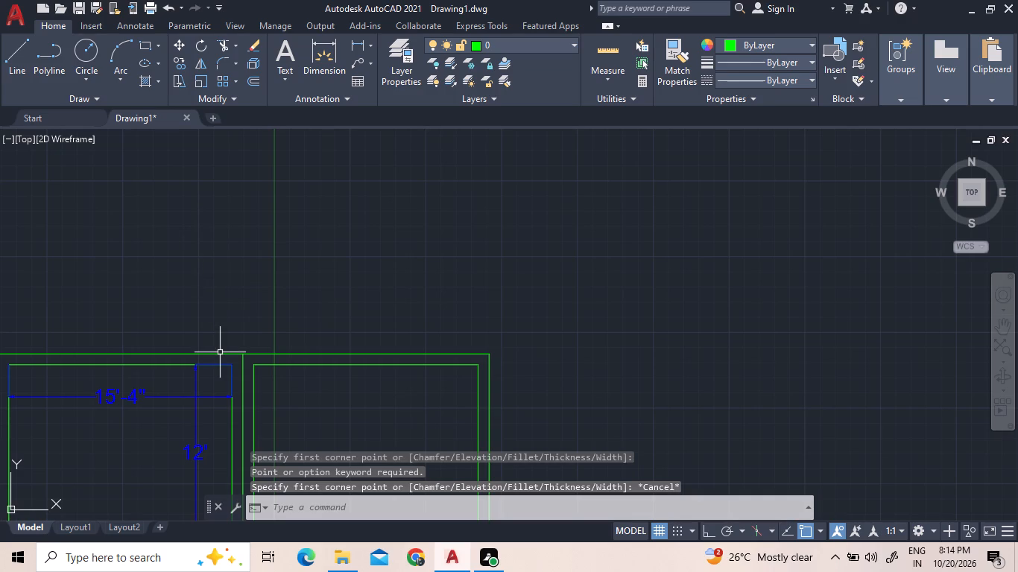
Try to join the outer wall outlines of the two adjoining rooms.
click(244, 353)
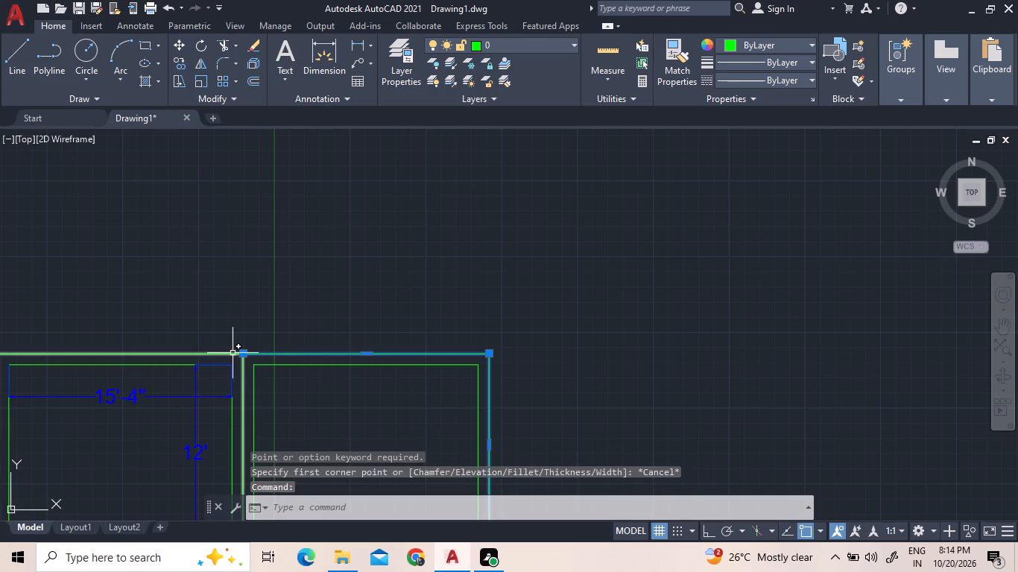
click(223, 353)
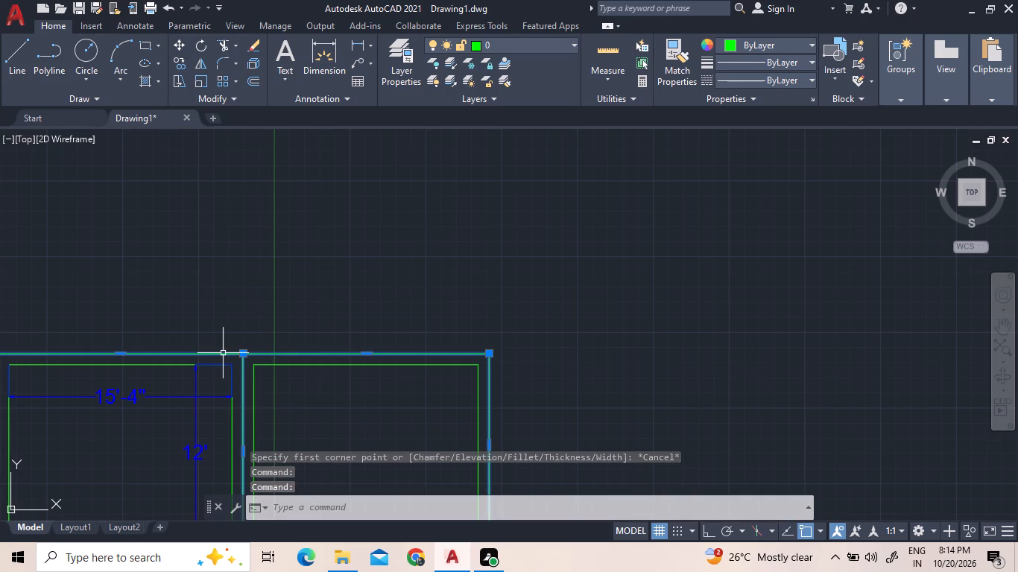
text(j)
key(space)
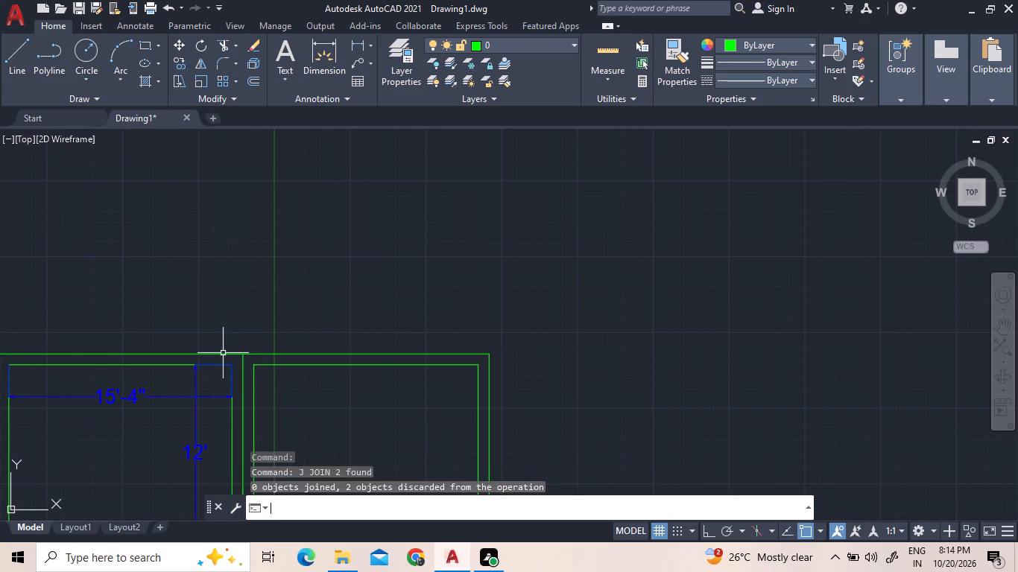
Explode the outer wall outlines of both rooms into separate lines.
click(227, 352)
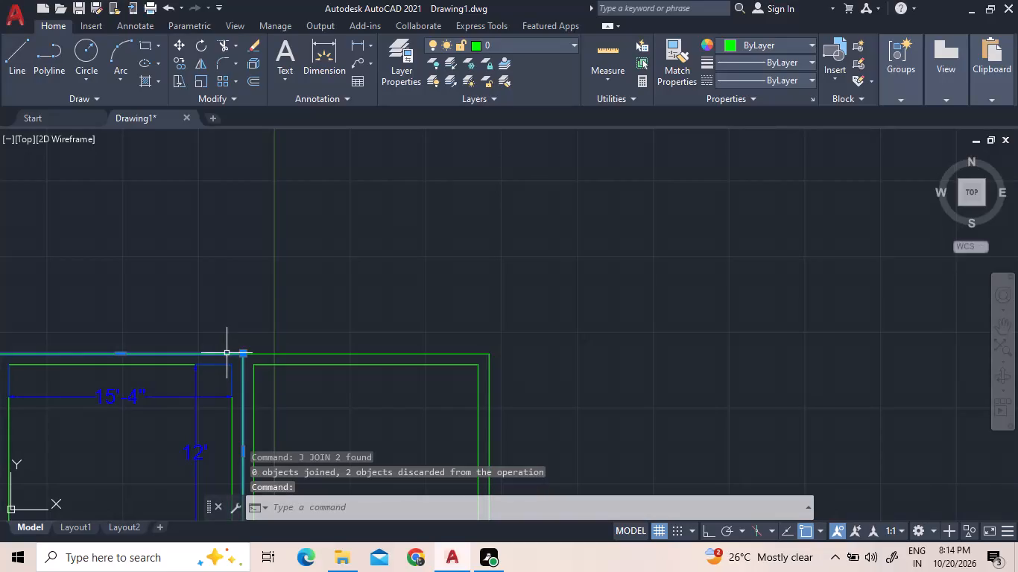
click(278, 354)
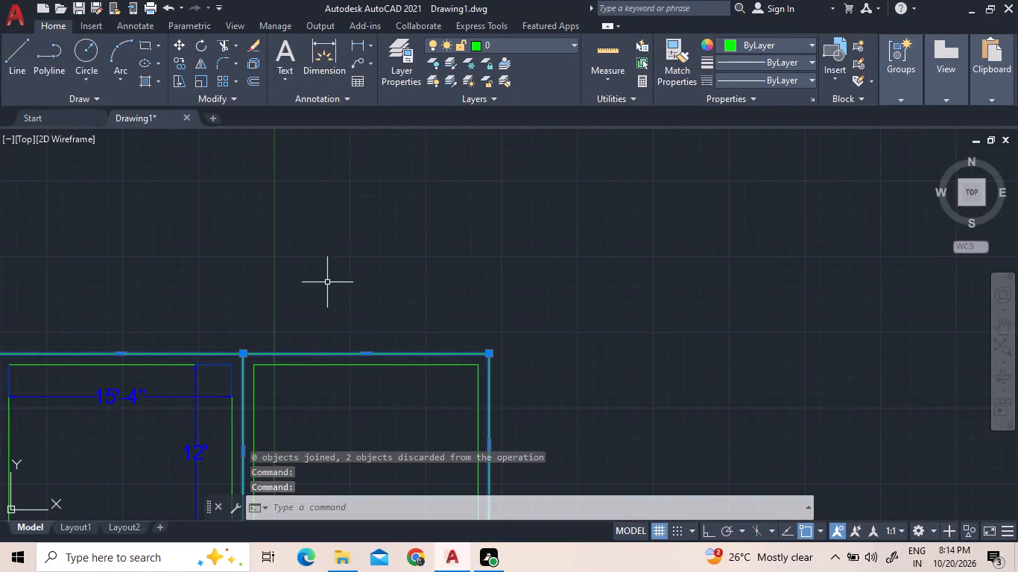
scroll(327, 282, down, 2)
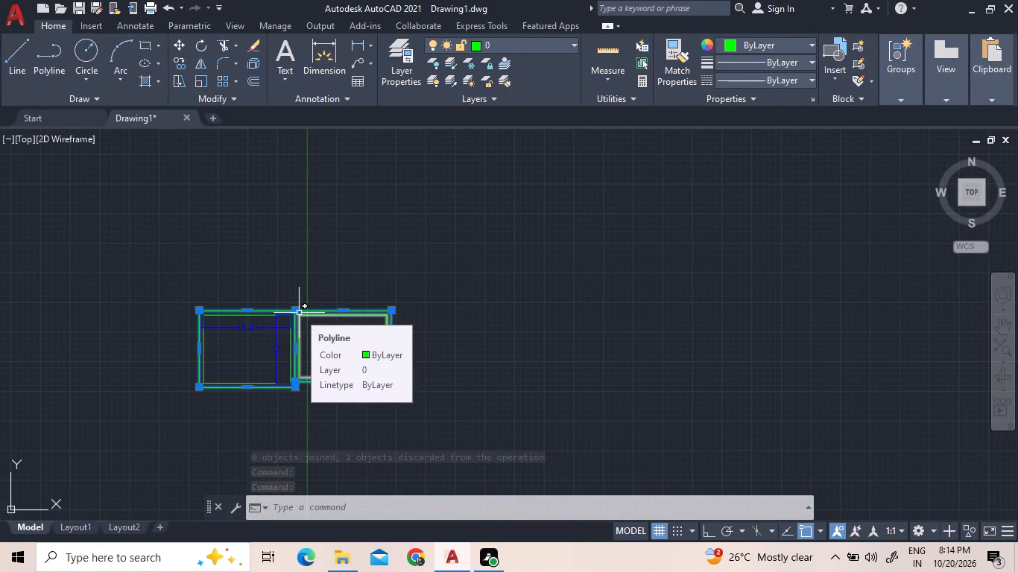
text(x)
key(space)
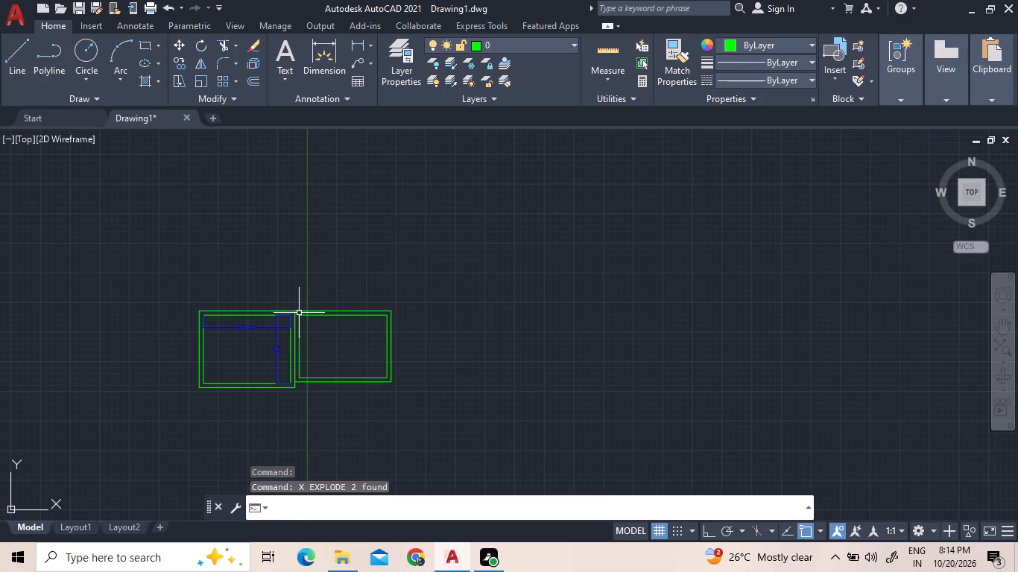
Join the top outer wall lines of the two rooms into a single line.
scroll(307, 308, up, 4)
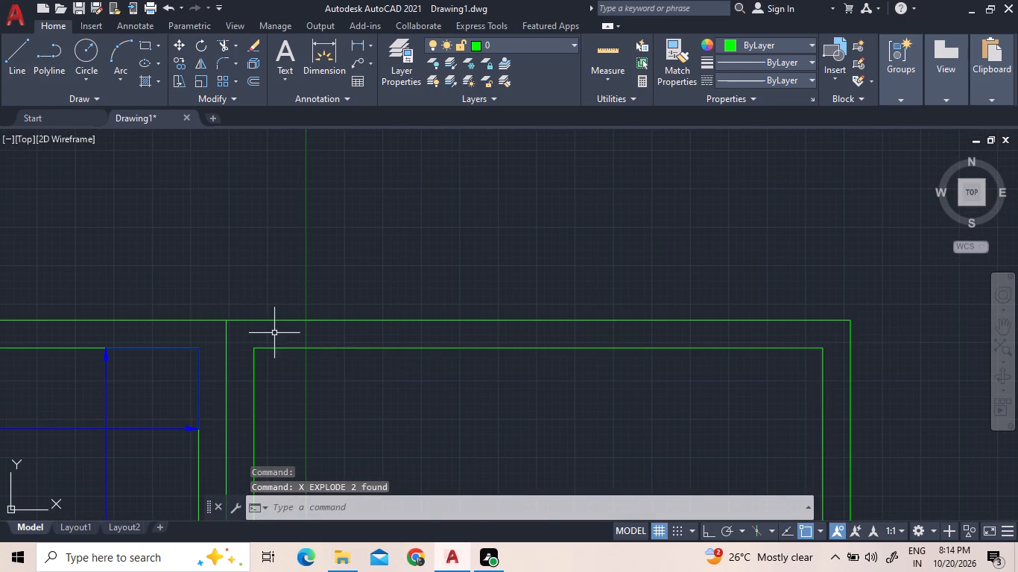
click(285, 331)
click(256, 241)
click(173, 336)
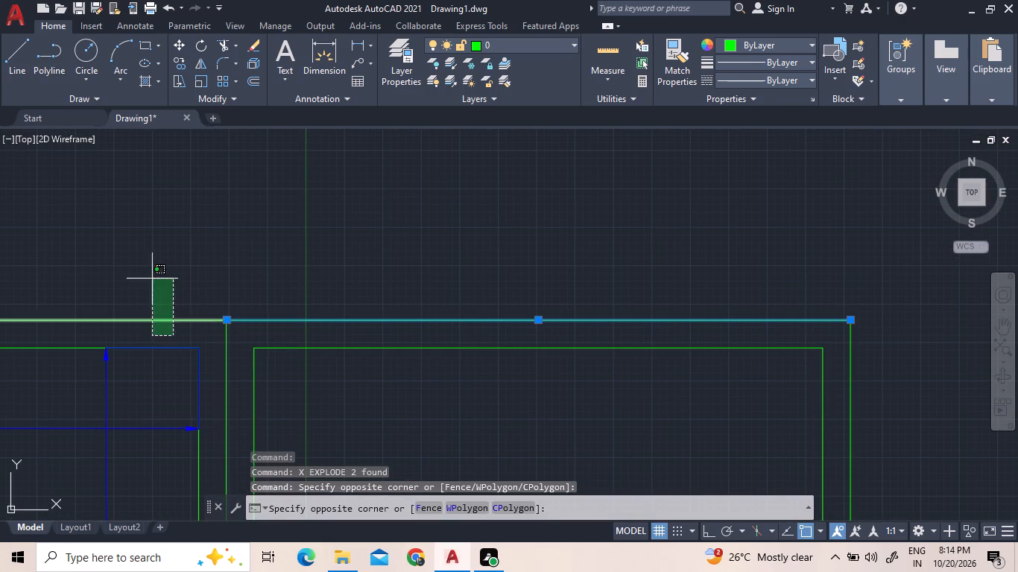
click(150, 276)
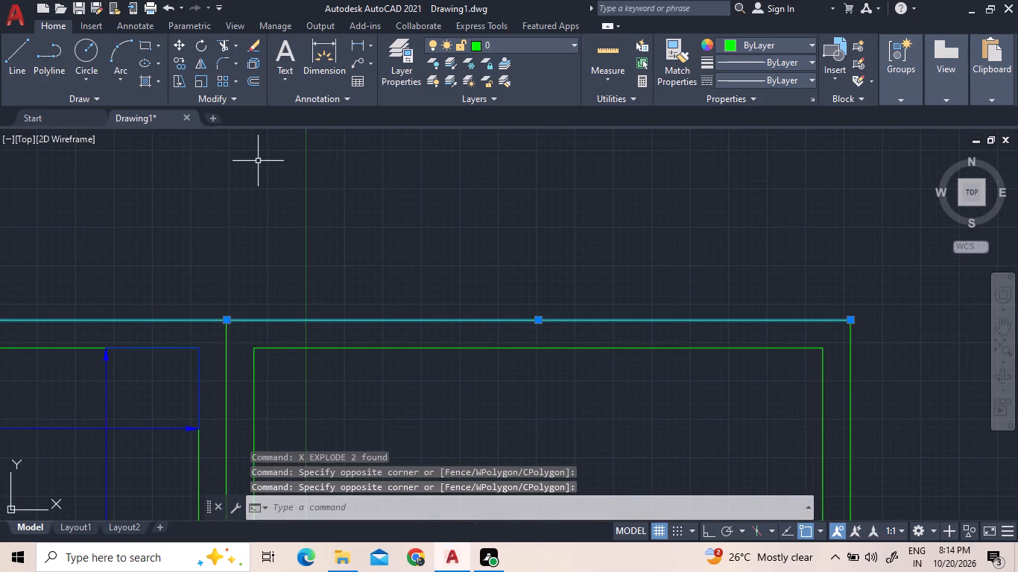
text(j)
key(space)
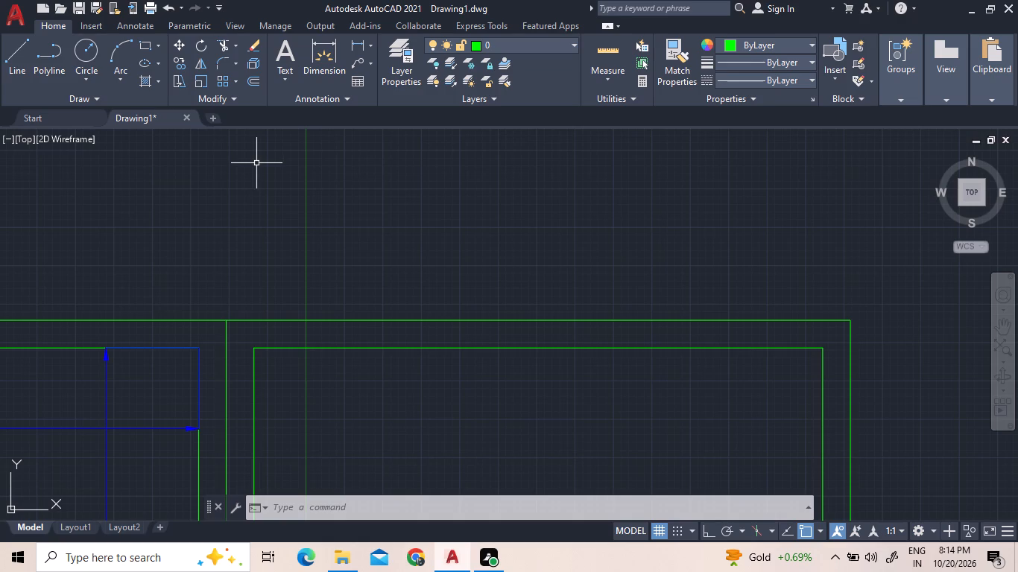
Offset the joined top outer wall line 3' upward, above the two rooms.
scroll(262, 160, down, 3)
scroll(244, 171, up, 2)
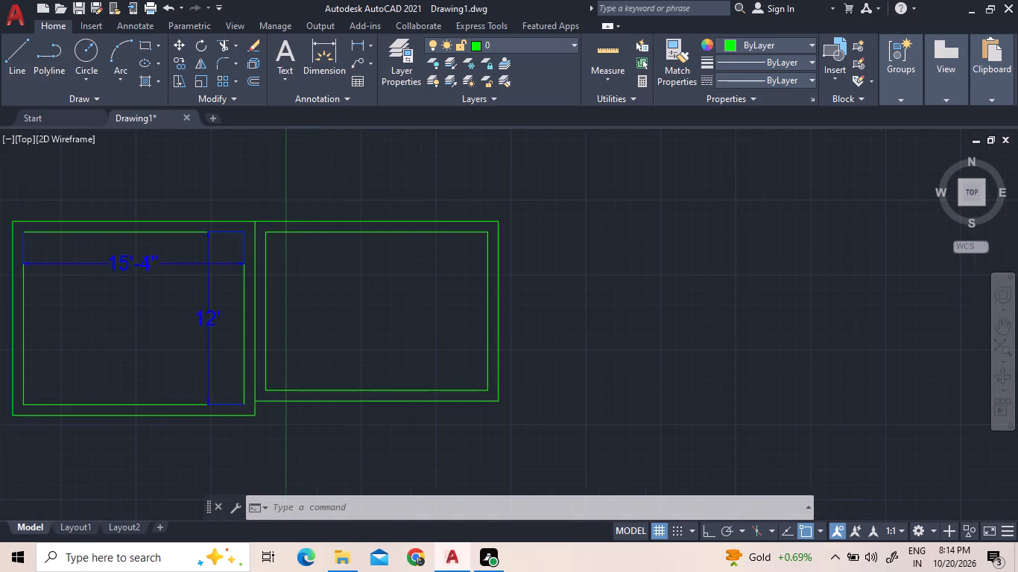
scroll(242, 174, down, 2)
scroll(183, 164, up, 1)
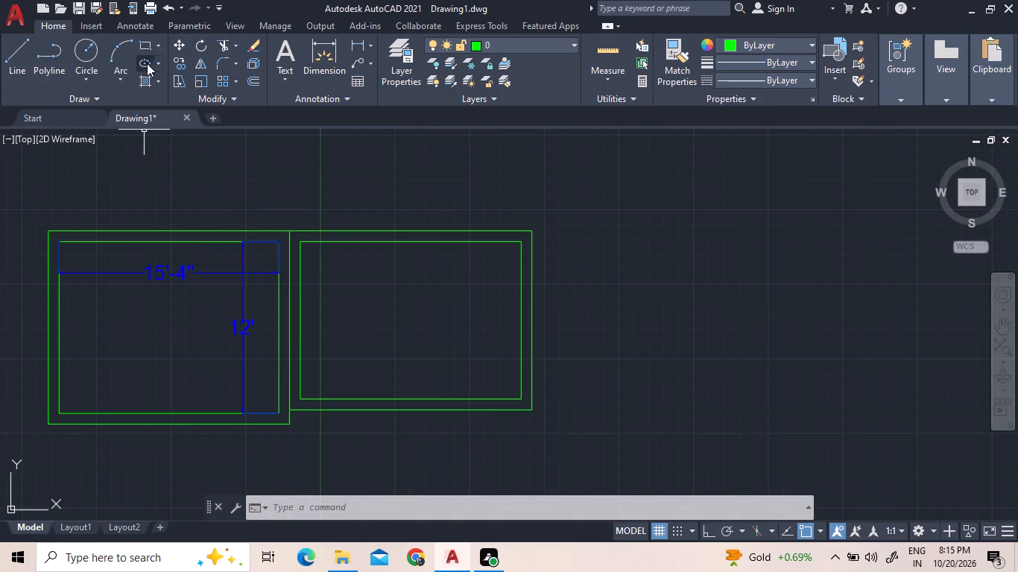
click(248, 82)
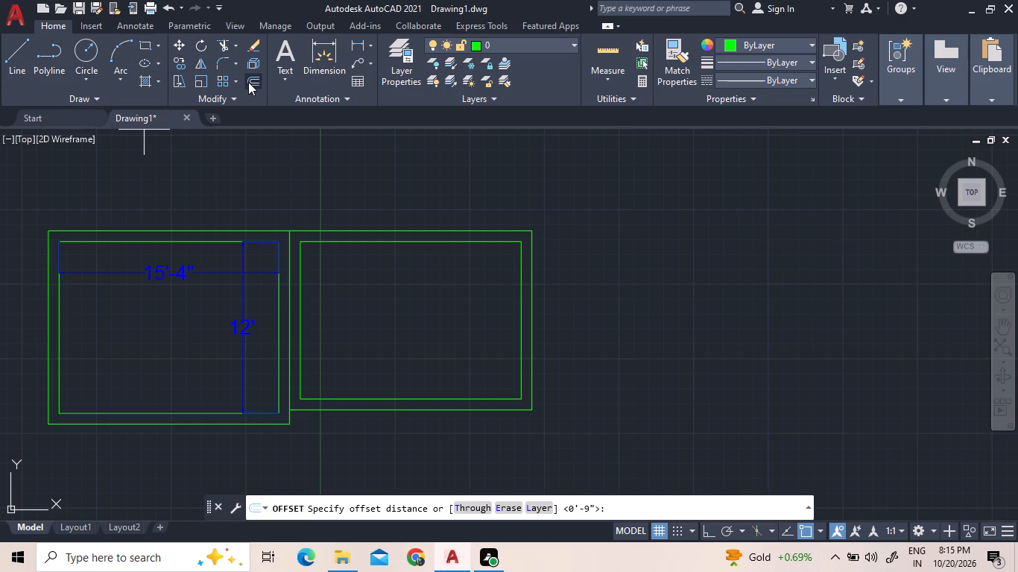
key(3)
key(apostrophe)
key(Return)
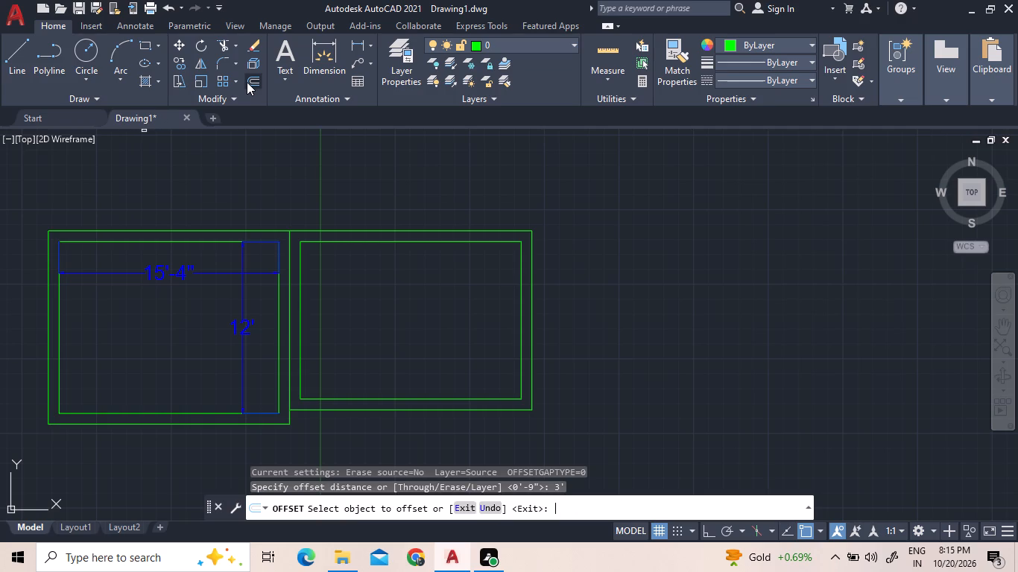
click(203, 230)
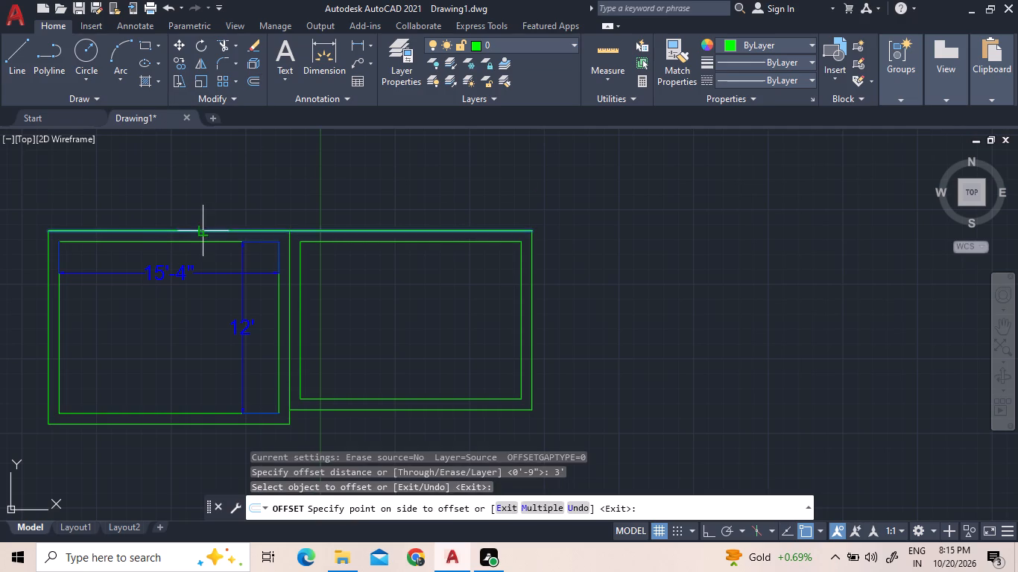
click(213, 171)
scroll(226, 268, down, 1)
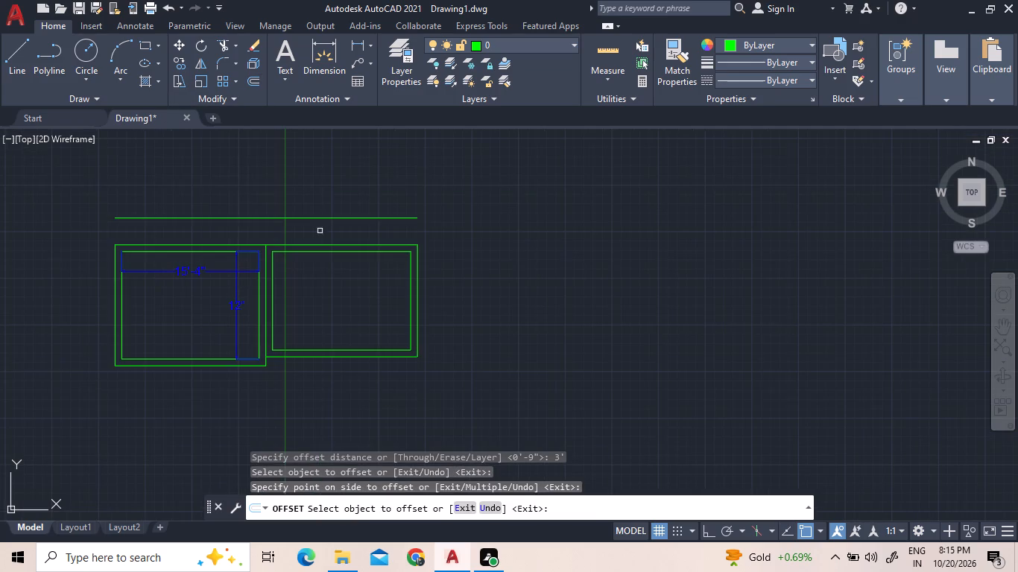
scroll(326, 158, up, 2)
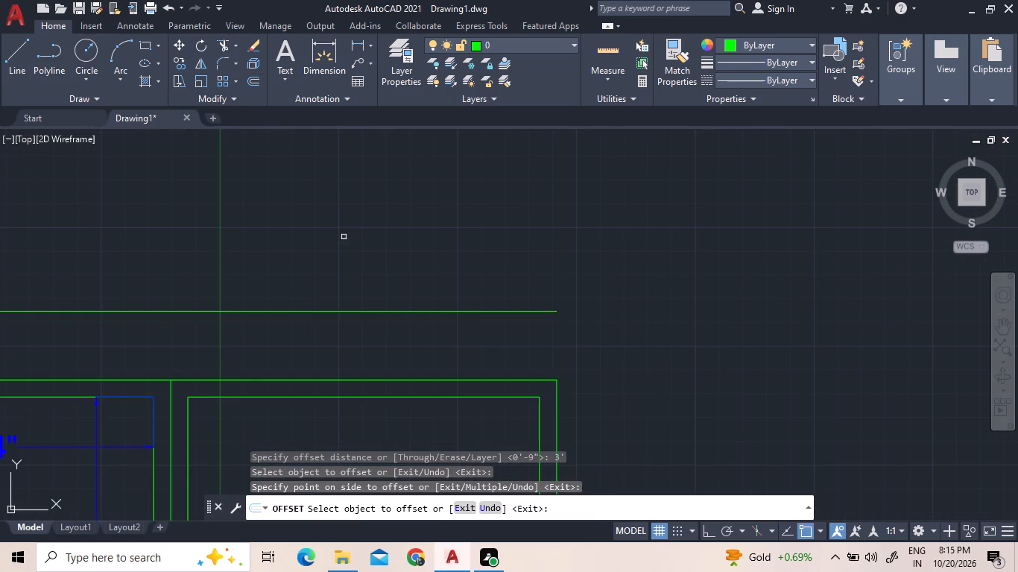
scroll(344, 256, down, 1)
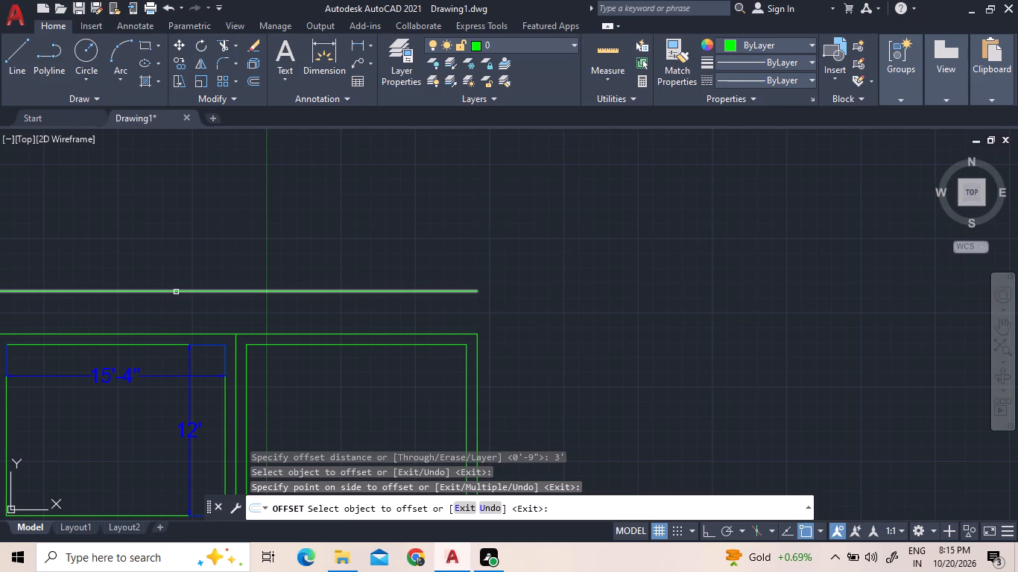
scroll(221, 258, down, 2)
scroll(183, 257, up, 2)
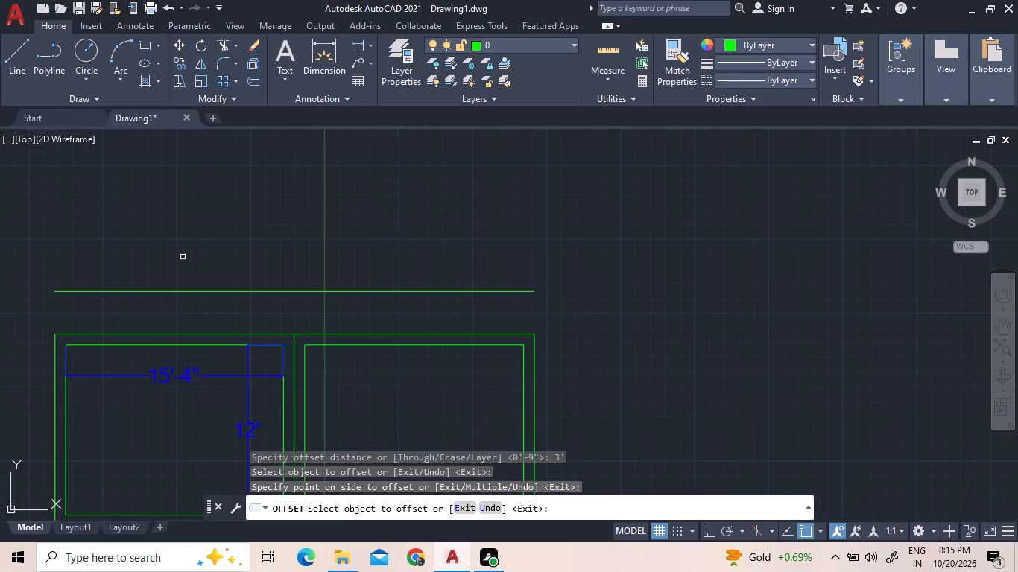
right_click(185, 257)
click(201, 264)
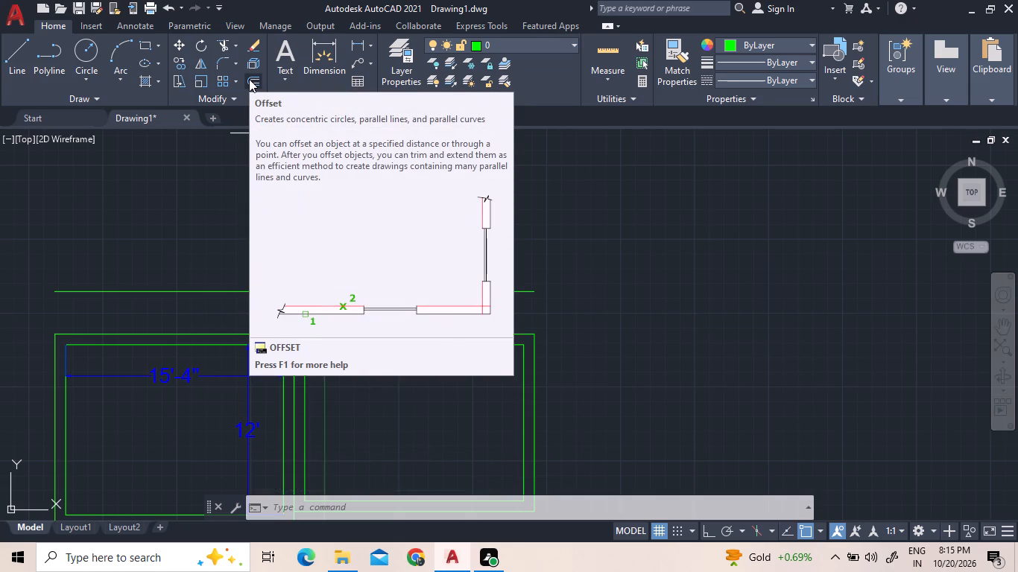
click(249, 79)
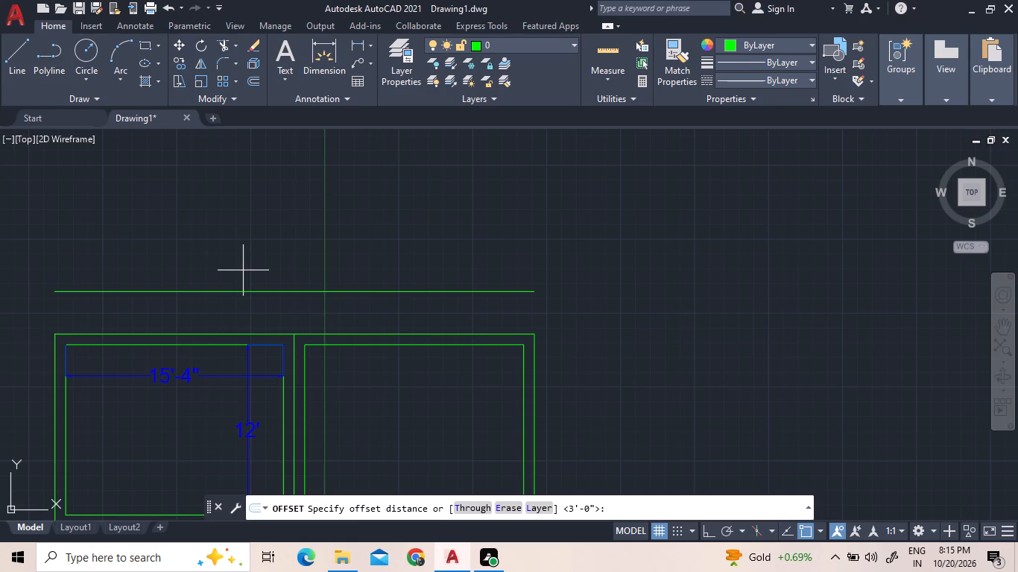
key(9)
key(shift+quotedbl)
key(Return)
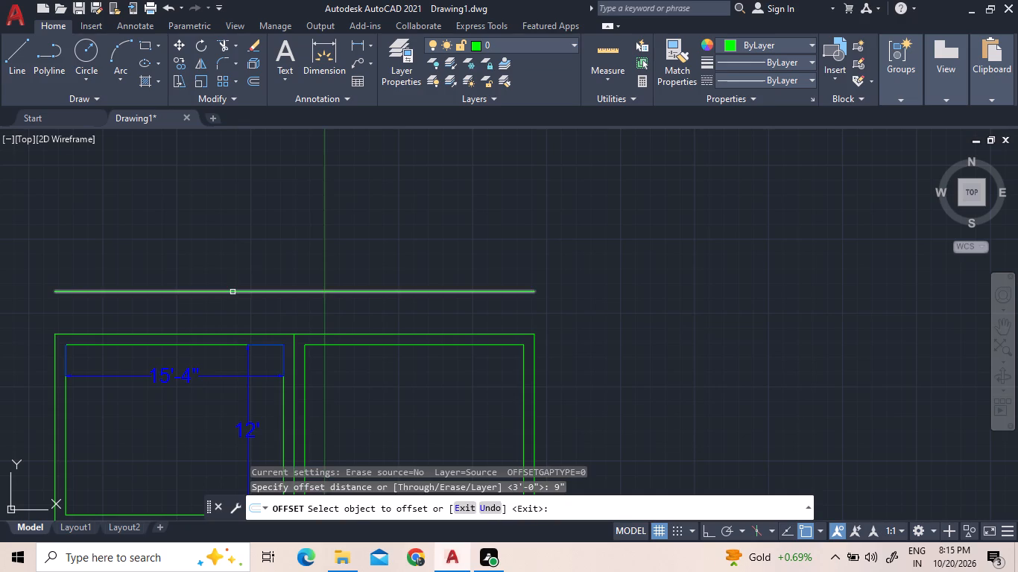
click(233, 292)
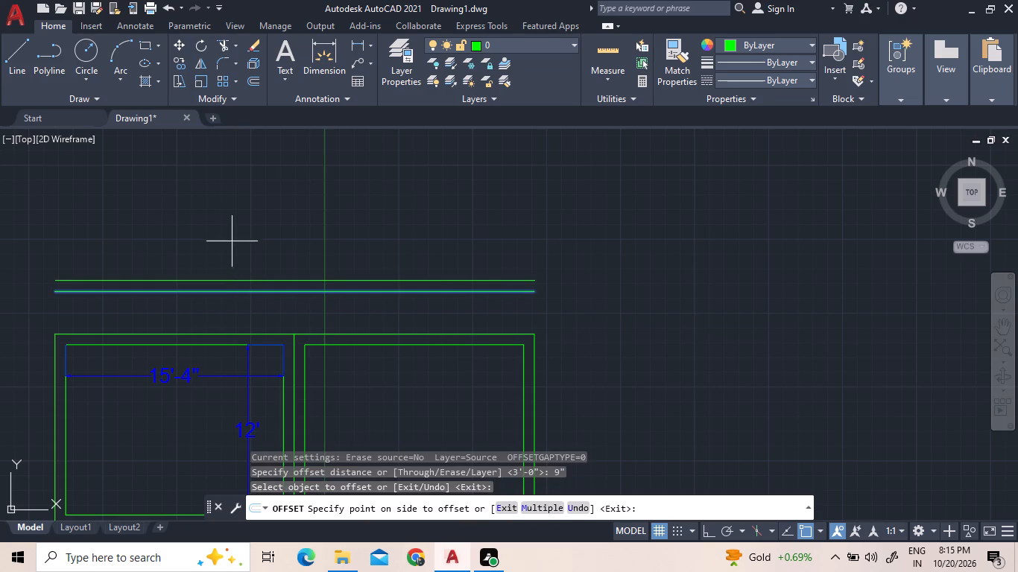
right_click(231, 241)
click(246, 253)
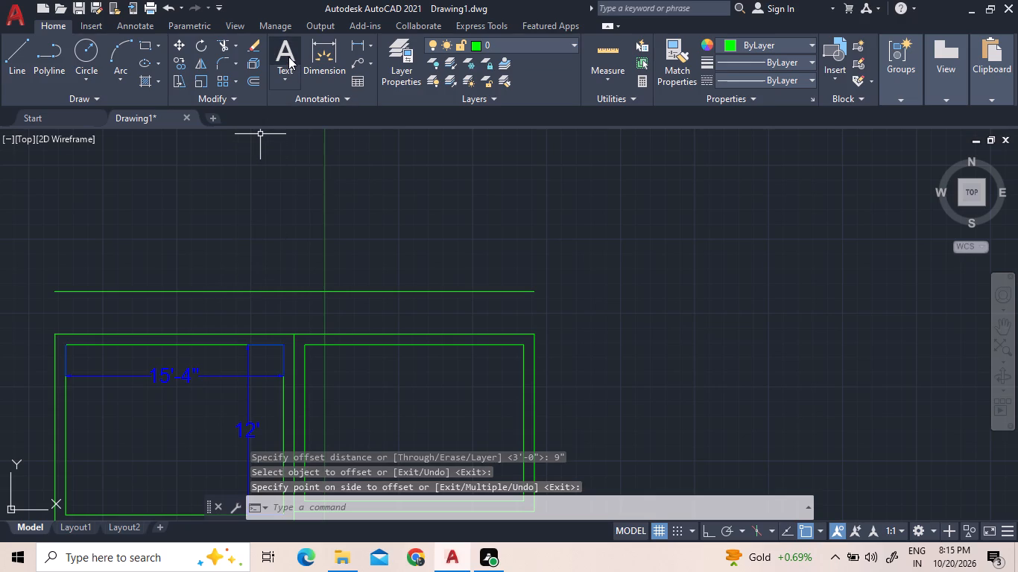
Offset the line lying 3' above the rooms upward by 5" to form a thin wall.
click(256, 85)
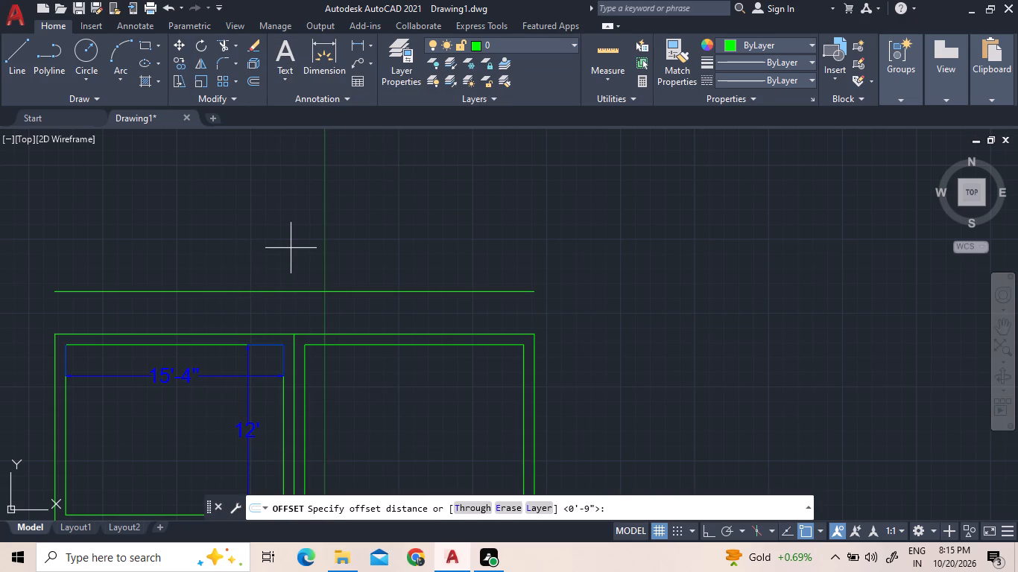
text(5")
key(Return)
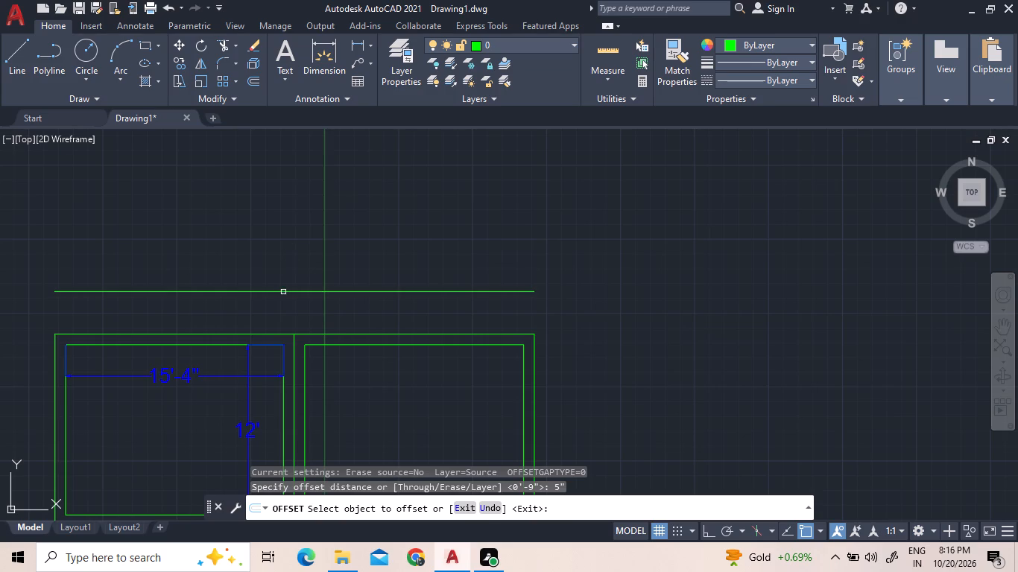
click(283, 290)
click(282, 279)
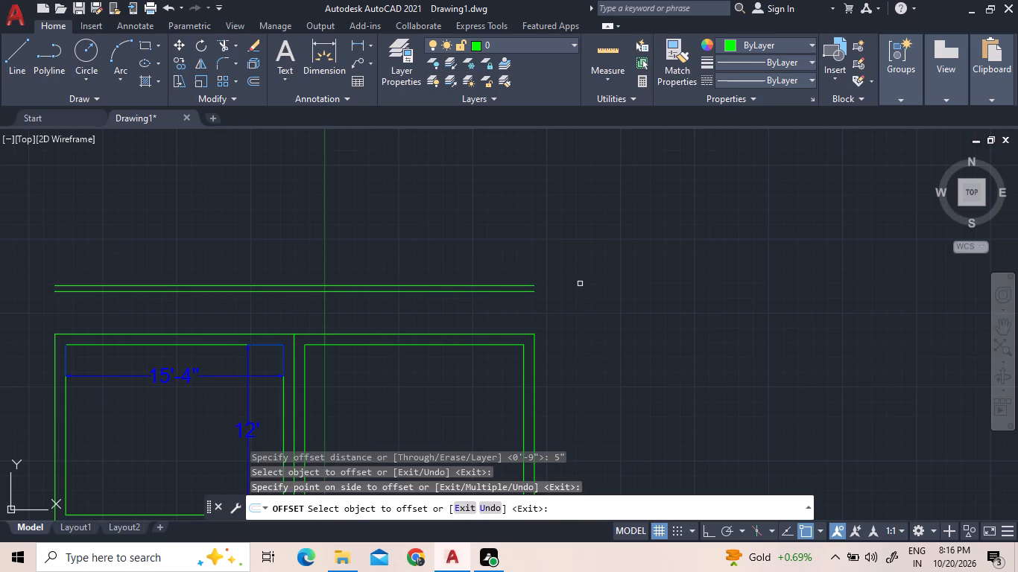
right_click(651, 342)
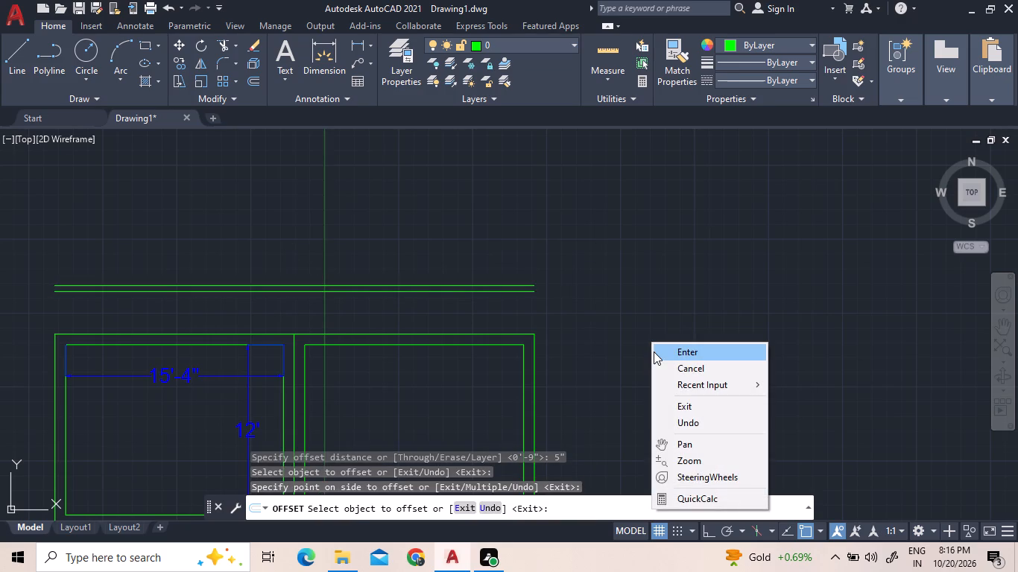
click(654, 352)
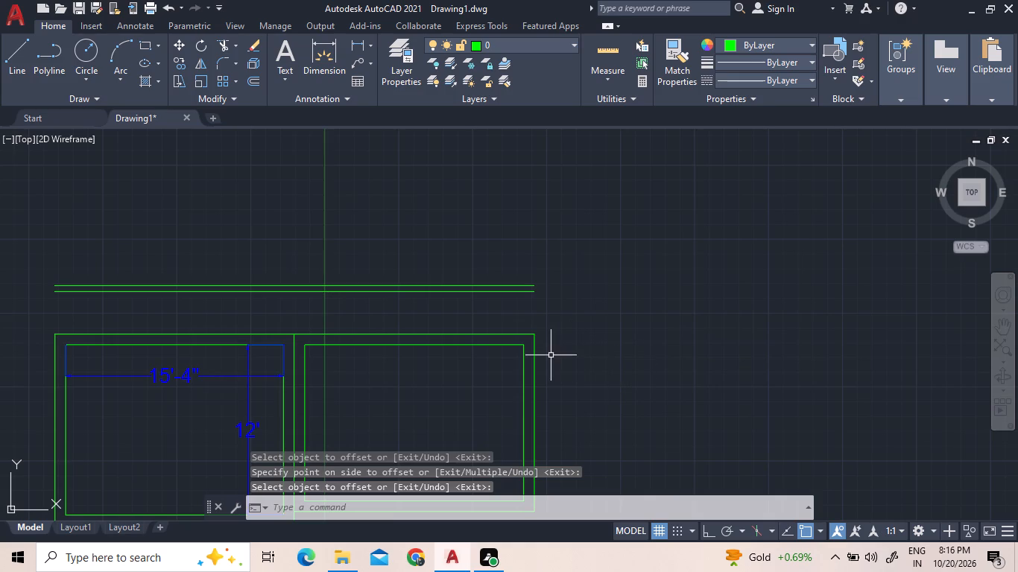
Draw a 7' by 7' rectangle down and left from the right end of the thin wall's lower line.
scroll(551, 355, up, 2)
scroll(551, 355, down, 1)
scroll(519, 323, up, 1)
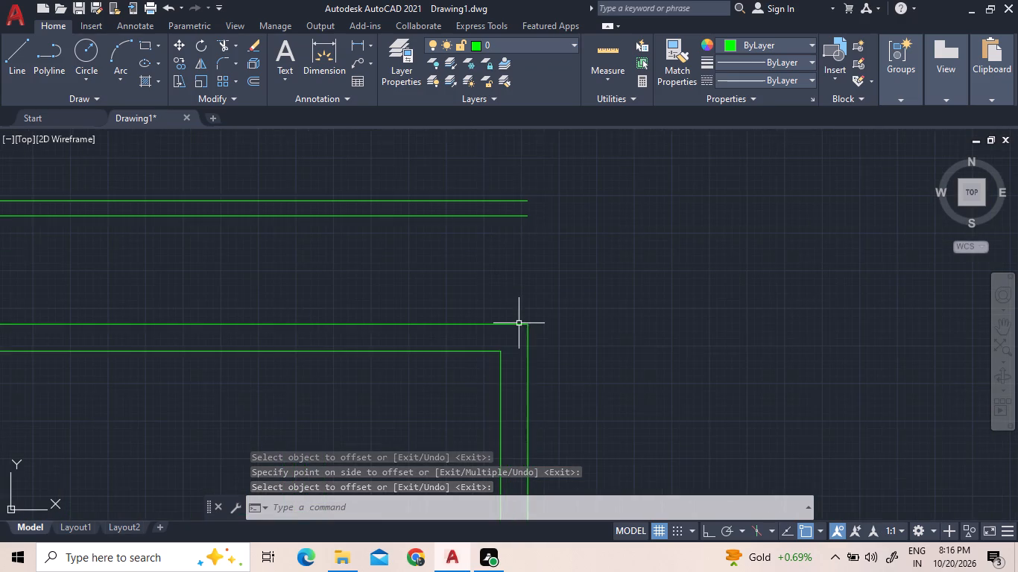
click(144, 45)
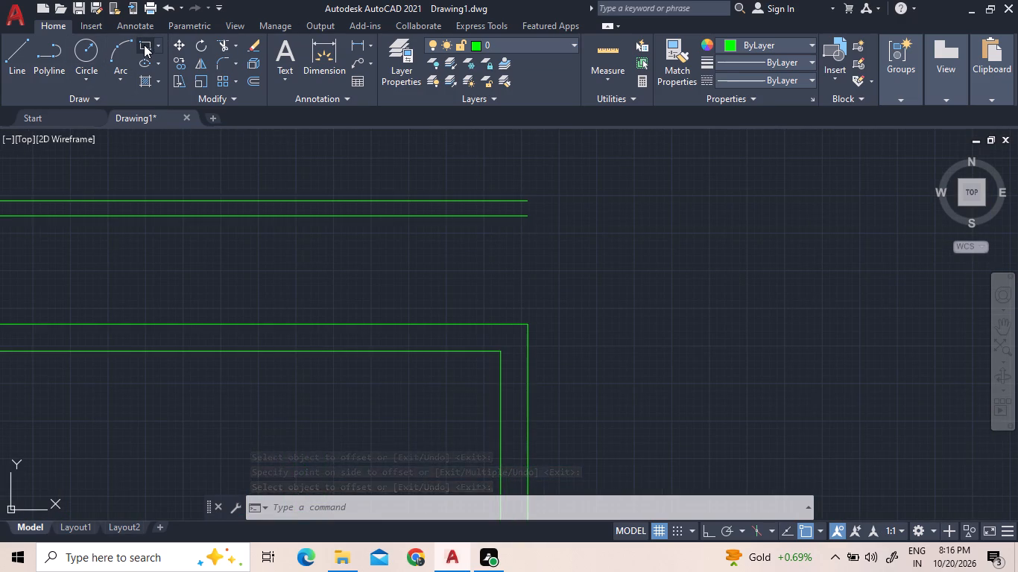
click(523, 214)
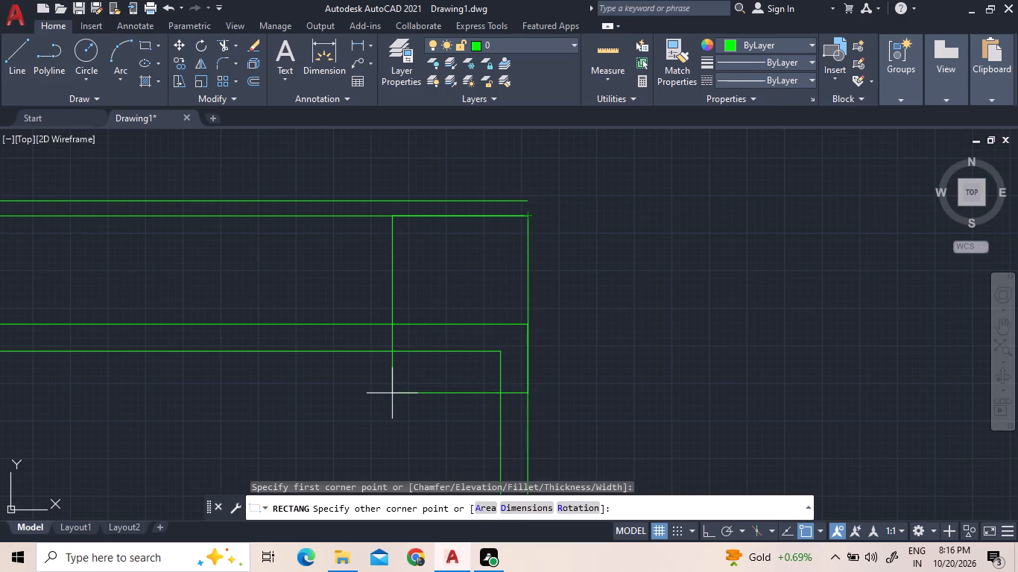
key(d)
key(Return)
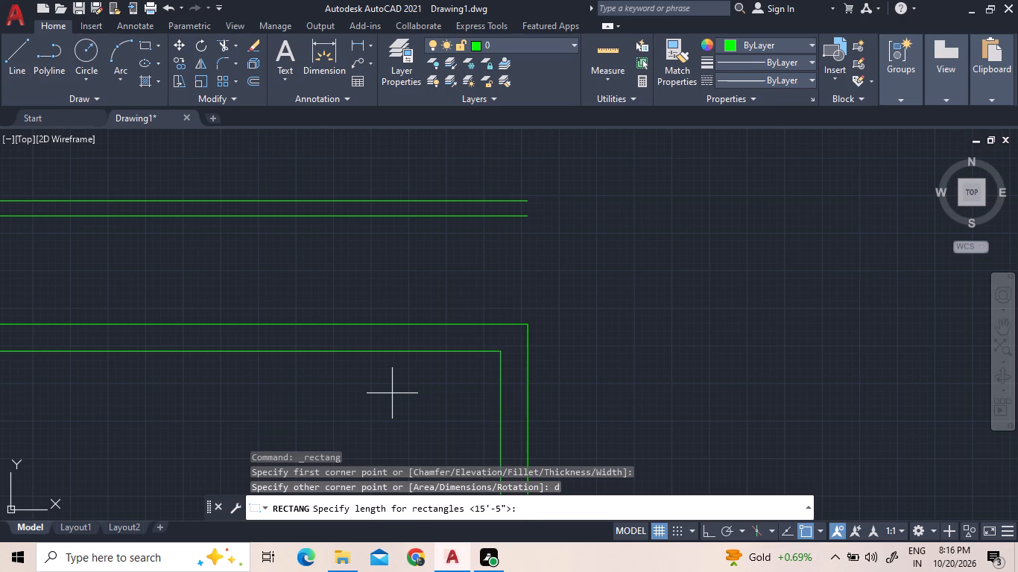
key(7)
key(apostrophe)
key(Return)
text(7')
key(Return)
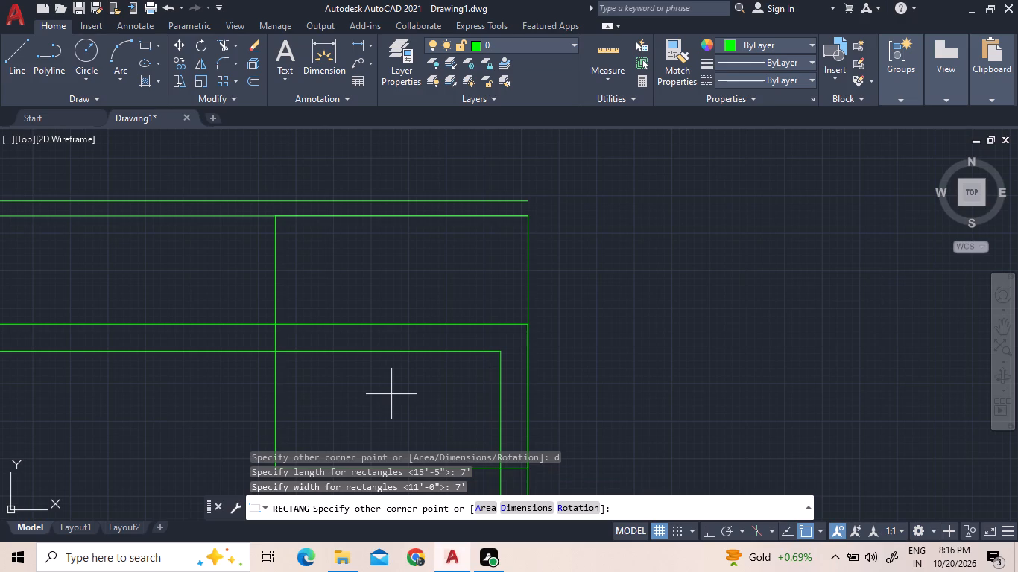
click(360, 288)
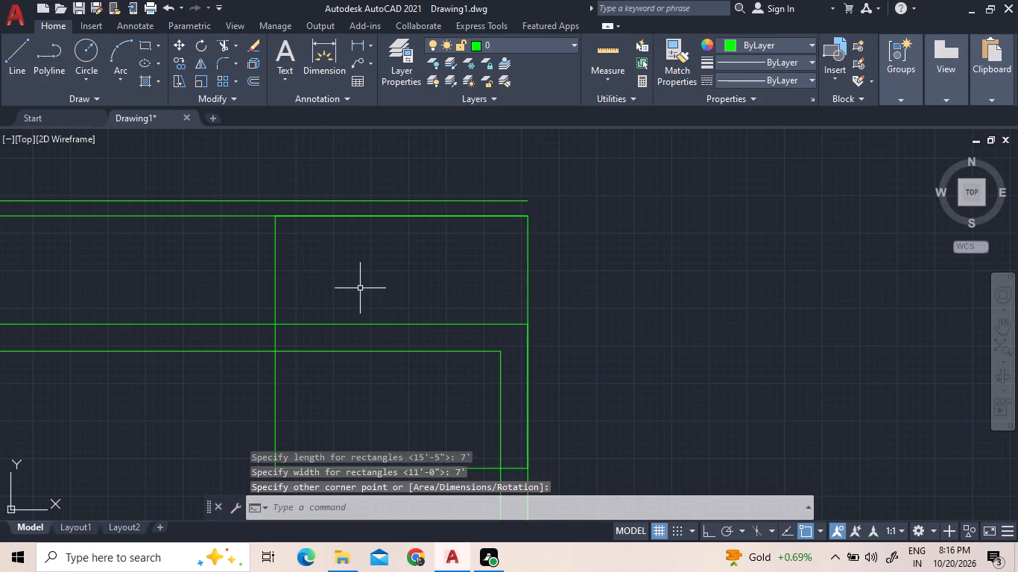
Move the 7' square straight up with Ortho on, from its top-right corner to the end of the thin wall's upper line.
click(285, 267)
click(189, 247)
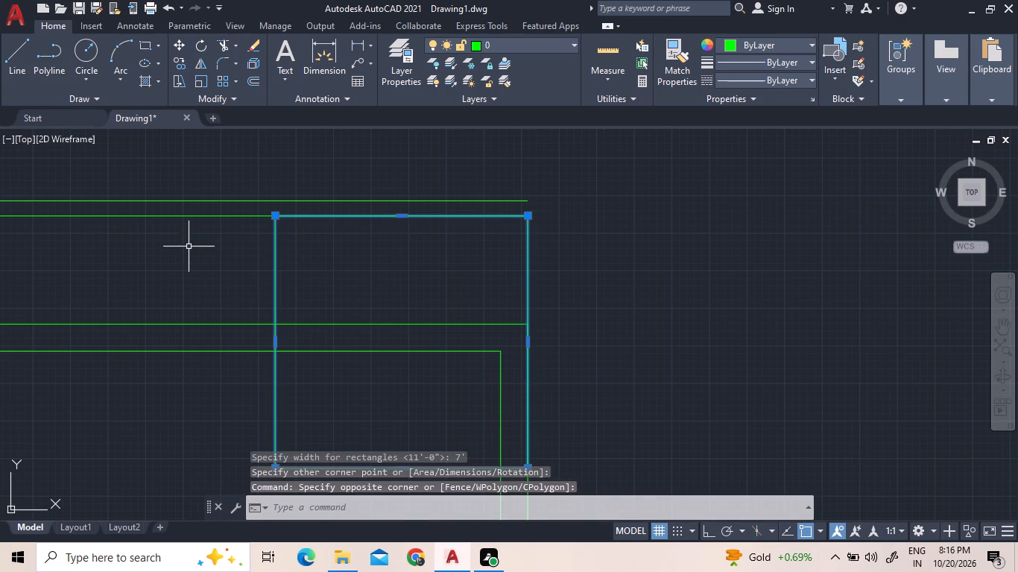
right_click(558, 194)
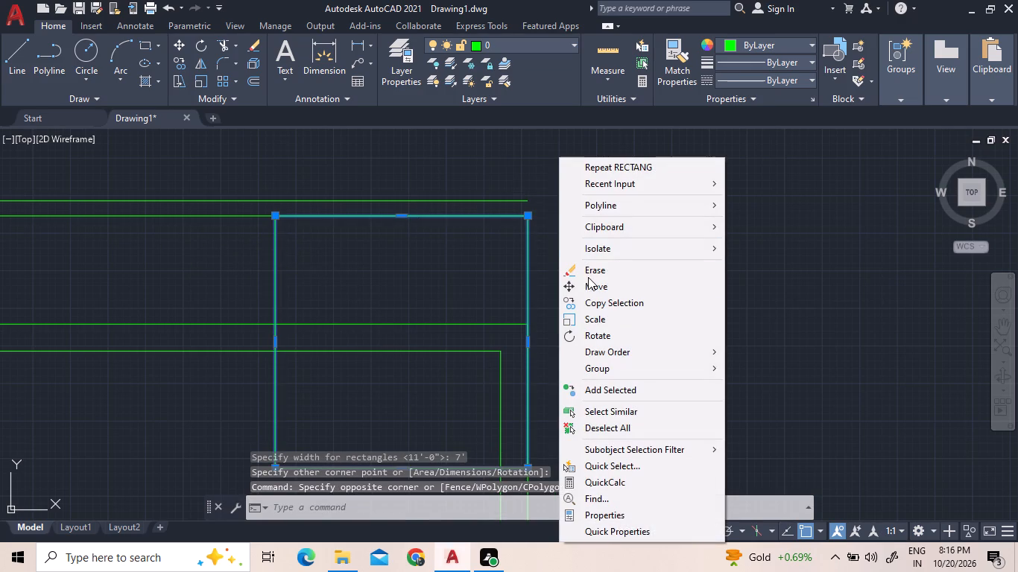
click(590, 287)
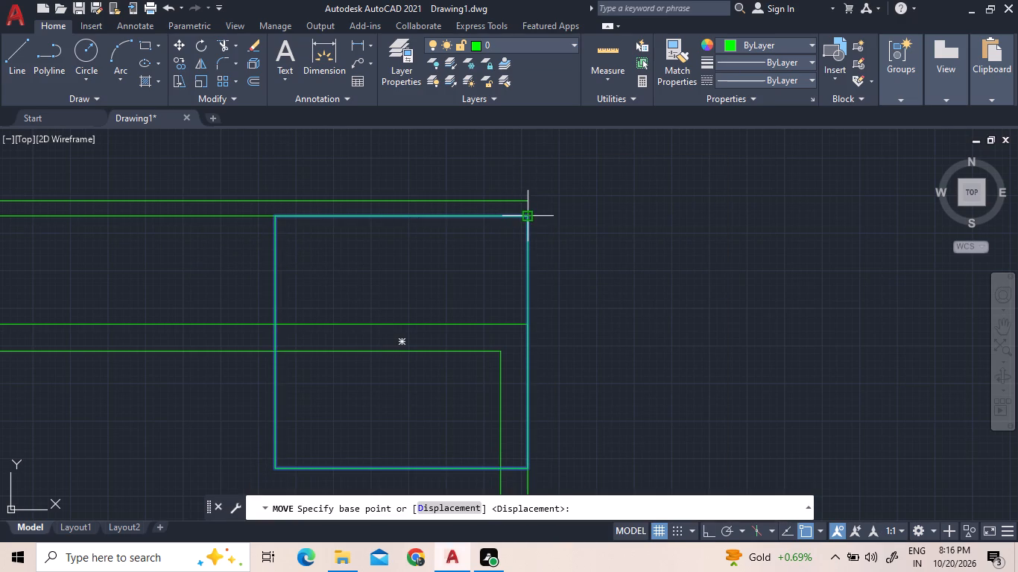
click(526, 216)
scroll(528, 203, up, 4)
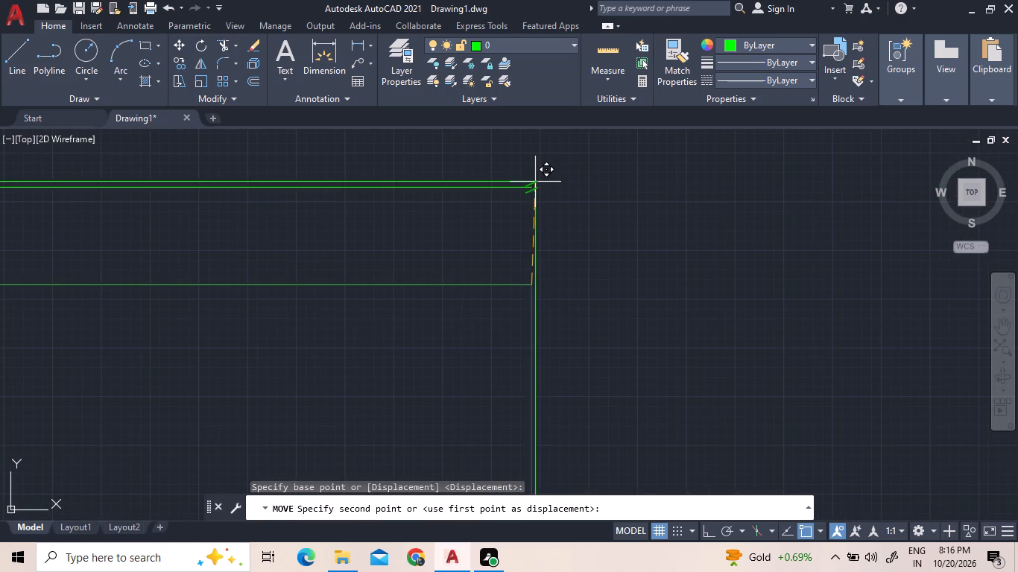
key(F8)
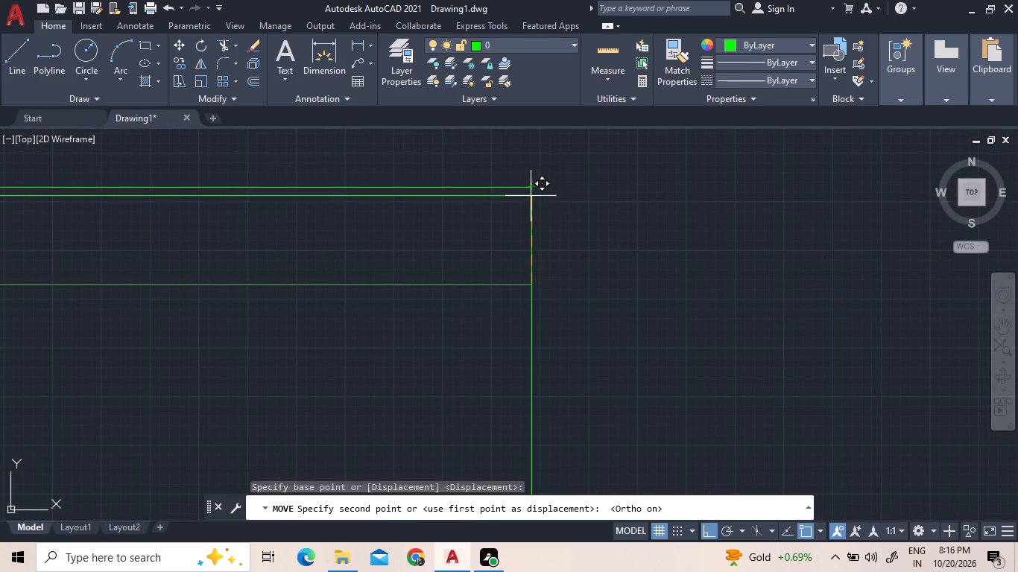
click(534, 191)
Explode the 7' square into separate lines.
scroll(571, 216, down, 1)
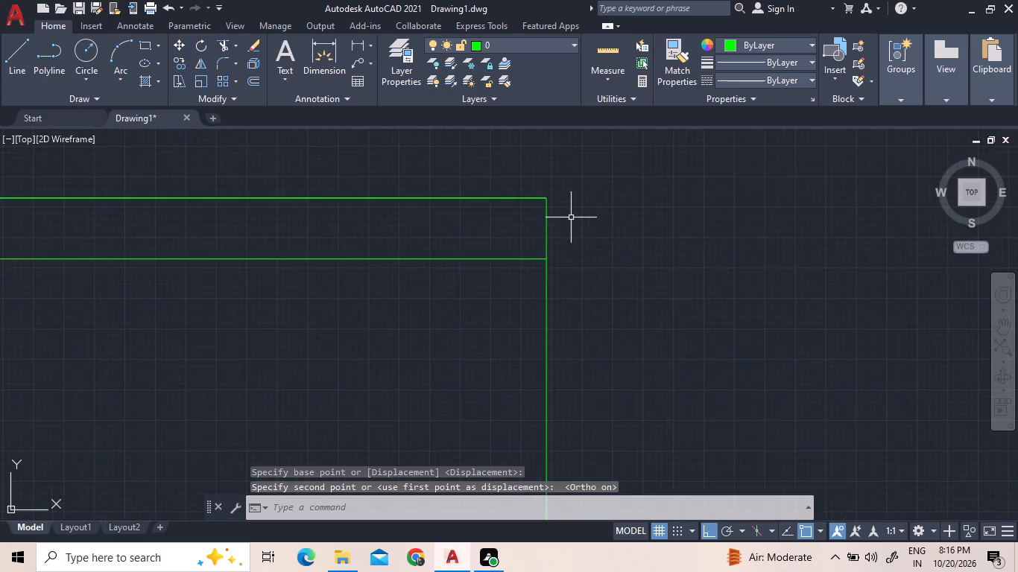
scroll(571, 220, down, 3)
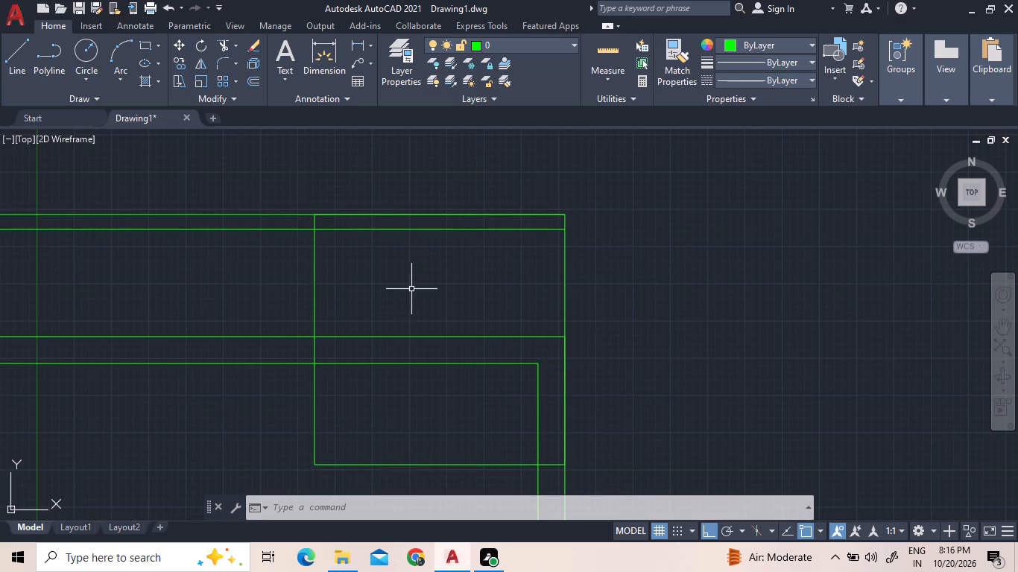
click(316, 281)
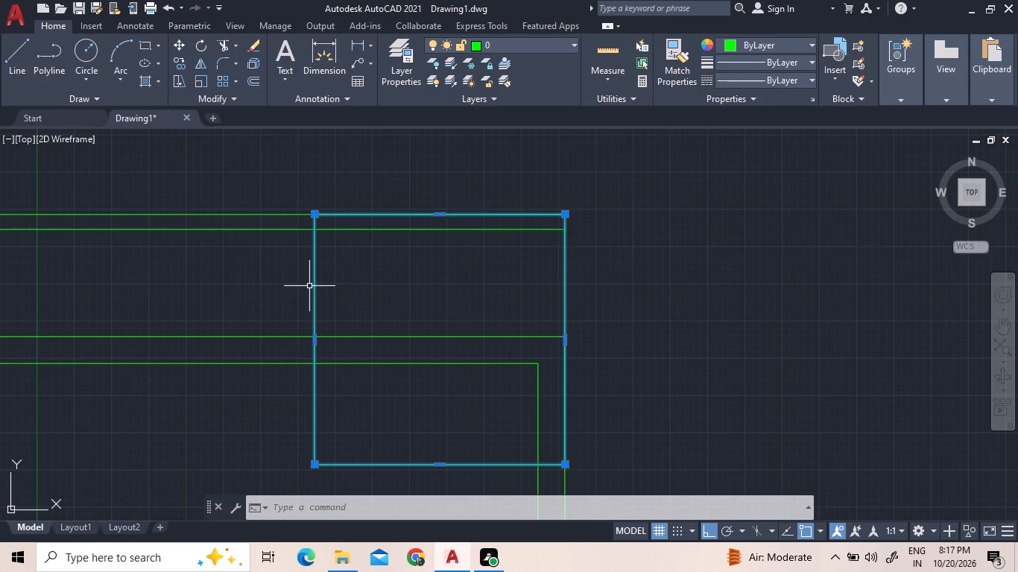
text(x)
key(space)
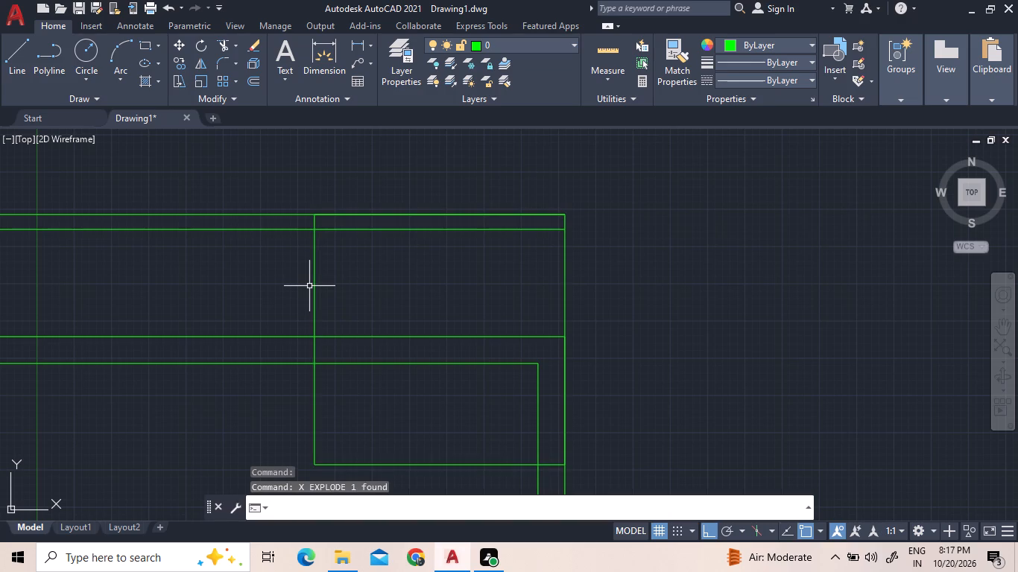
drag(343, 270, 333, 271)
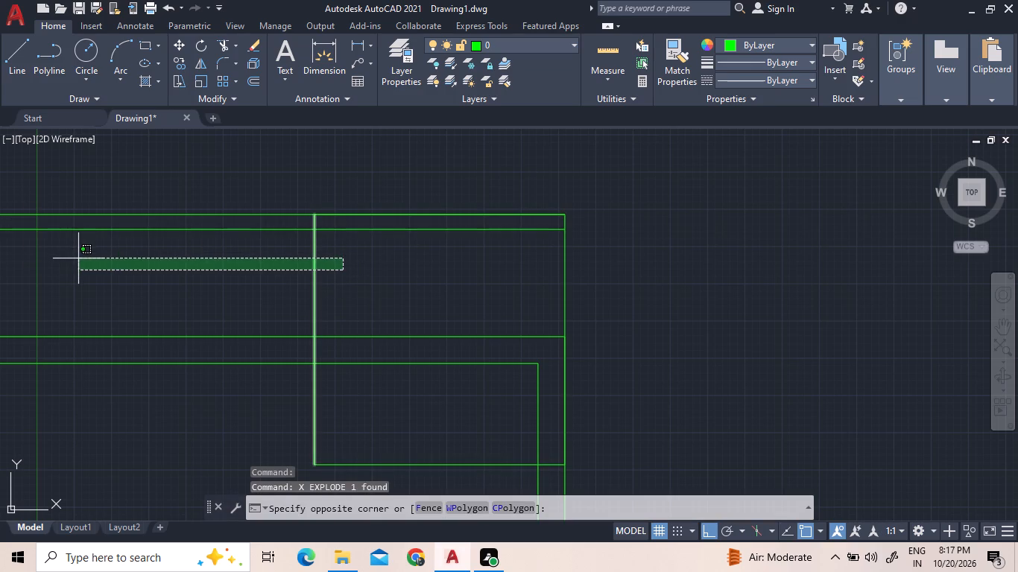
click(352, 292)
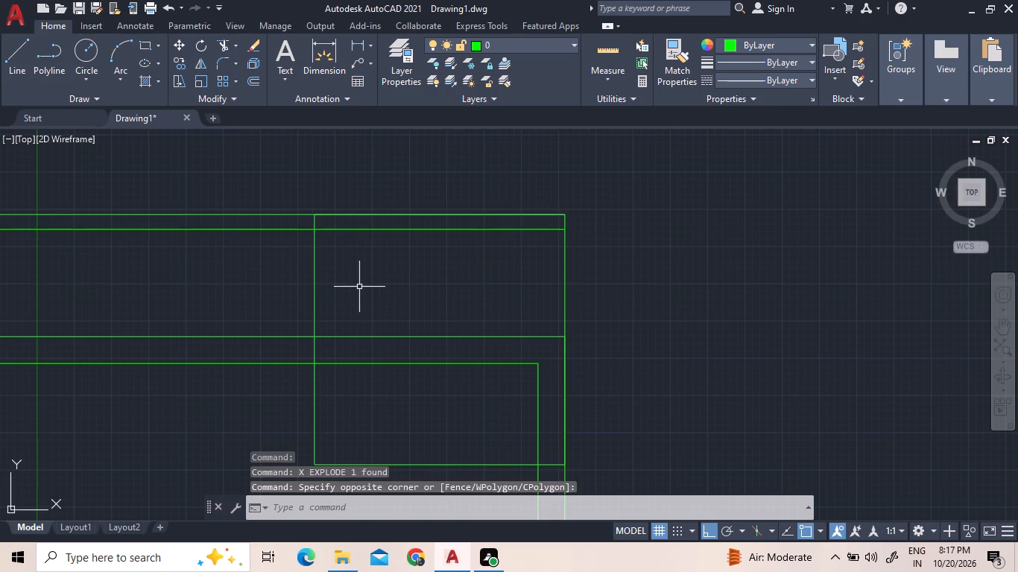
Offset the 7' square's left and bottom edges outward by 9" to form its walls.
scroll(359, 286, down, 2)
click(253, 75)
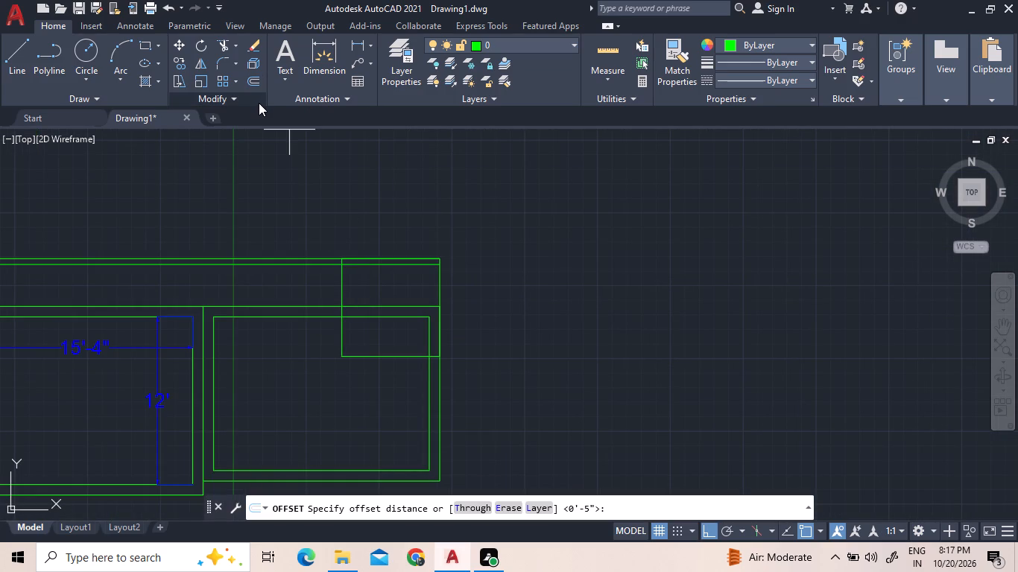
key(9)
key(shift+quotedbl)
key(Return)
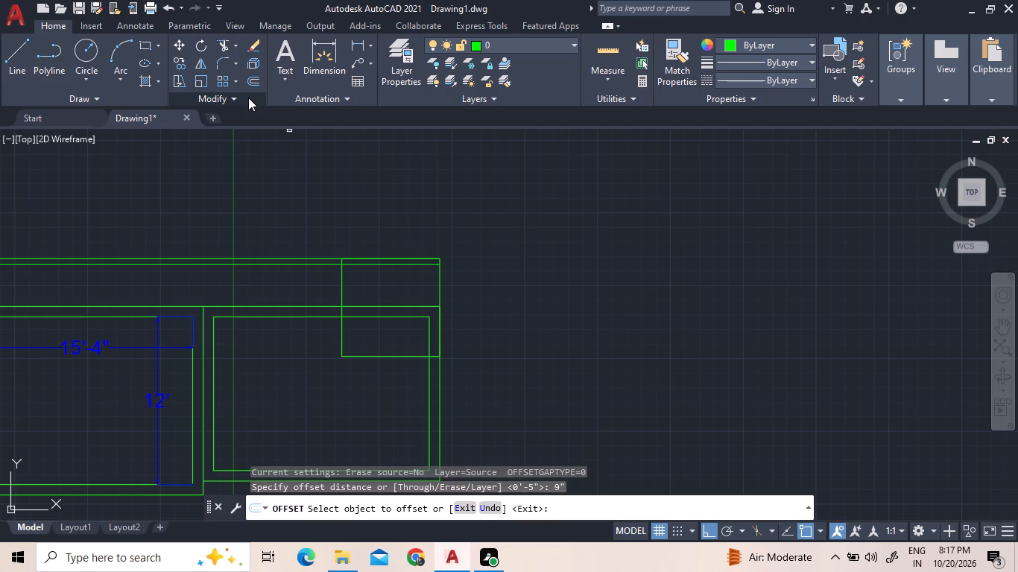
click(344, 278)
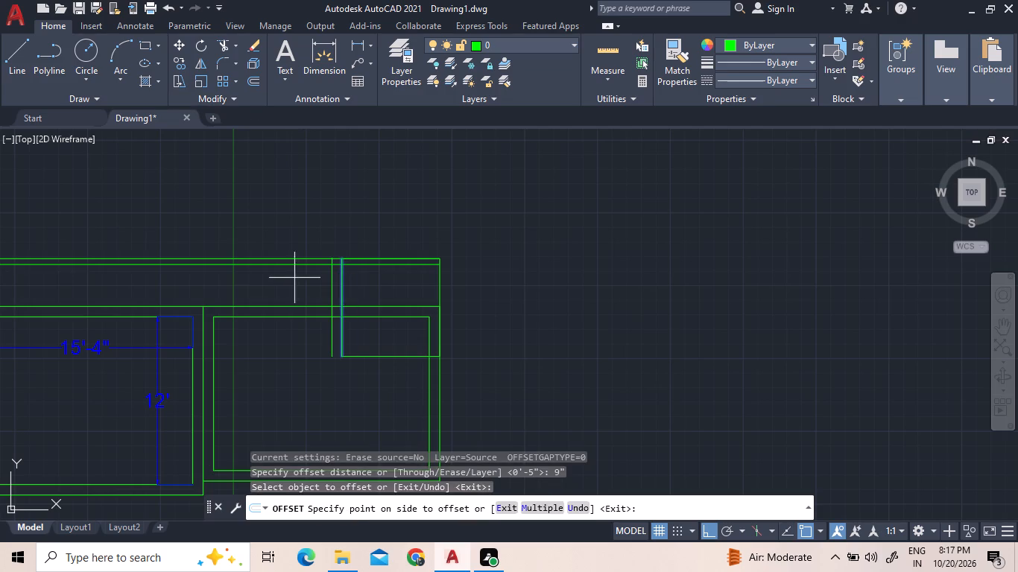
click(294, 279)
click(364, 355)
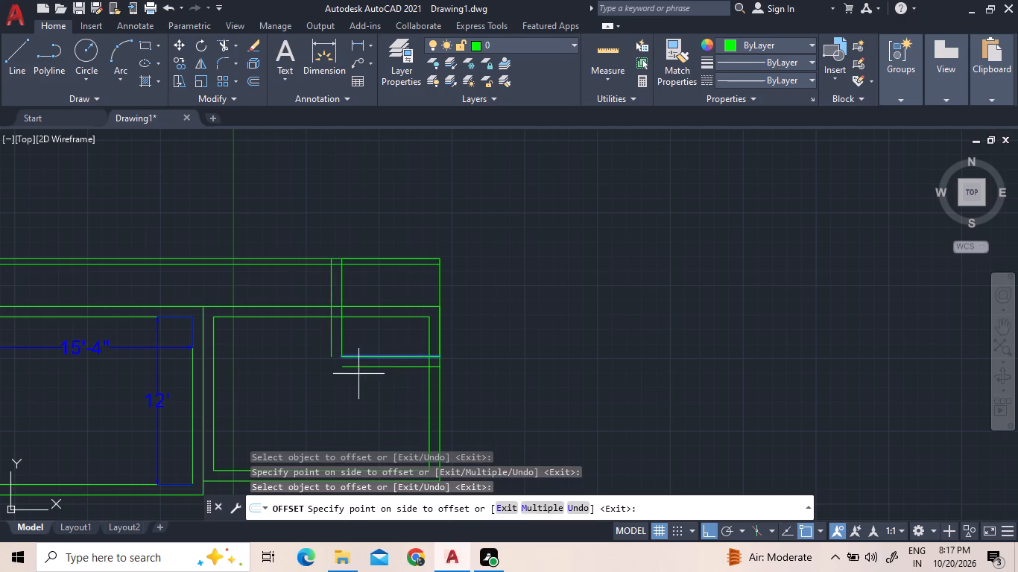
click(356, 381)
right_click(540, 221)
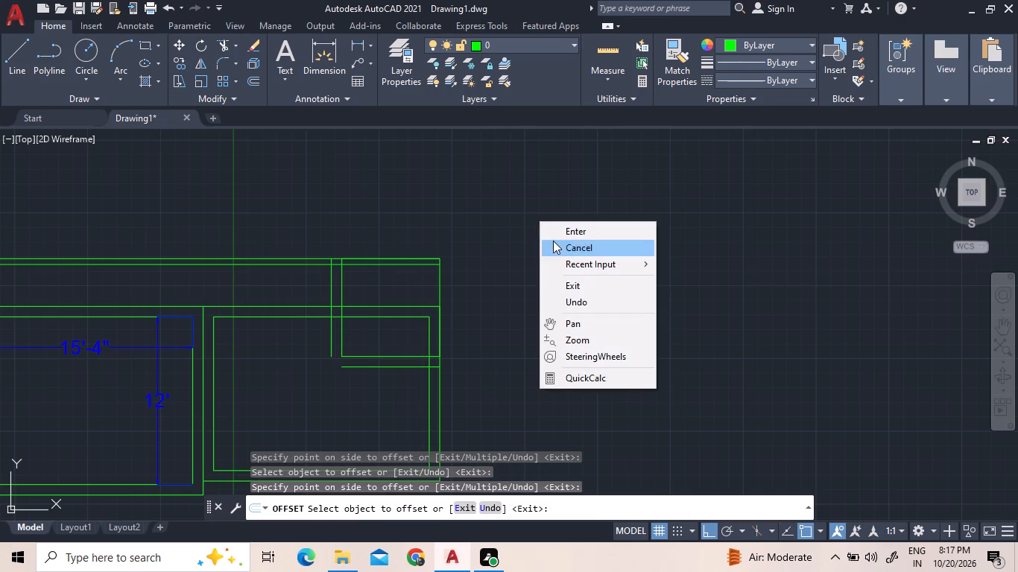
click(566, 227)
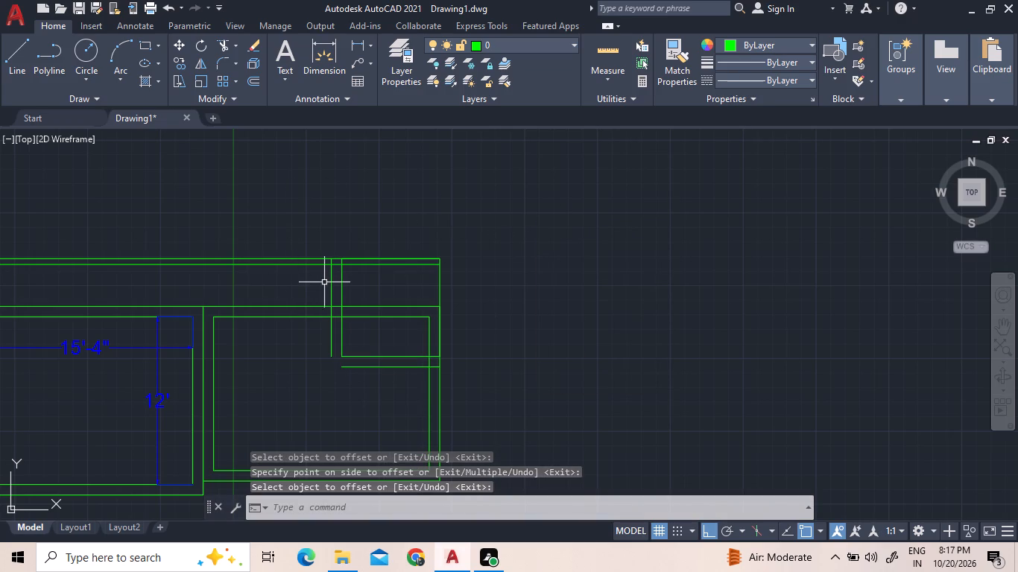
Fillet the two 9" offset lines together into a sharp outer corner at the small room's lower left.
click(330, 283)
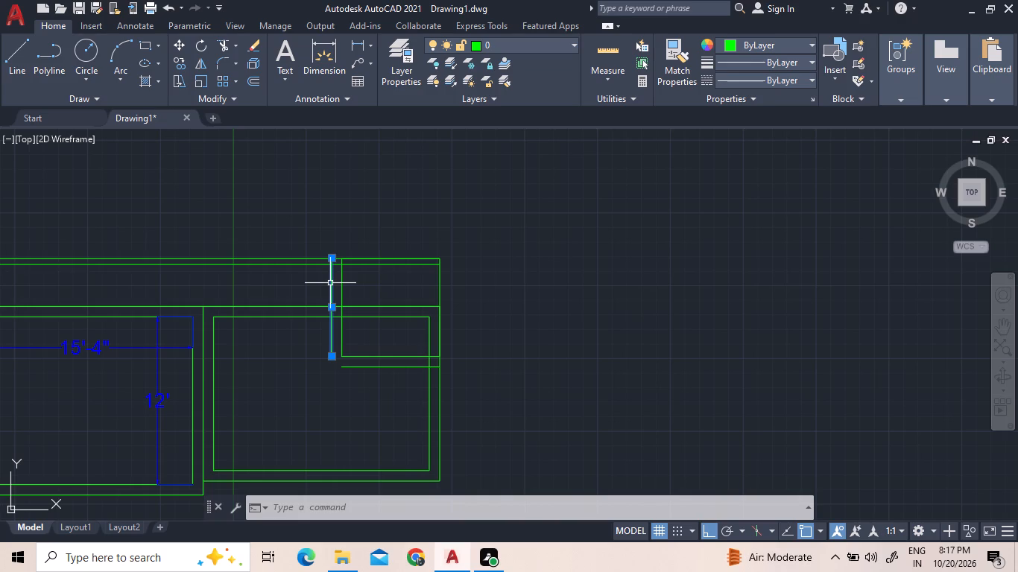
text(f)
key(space)
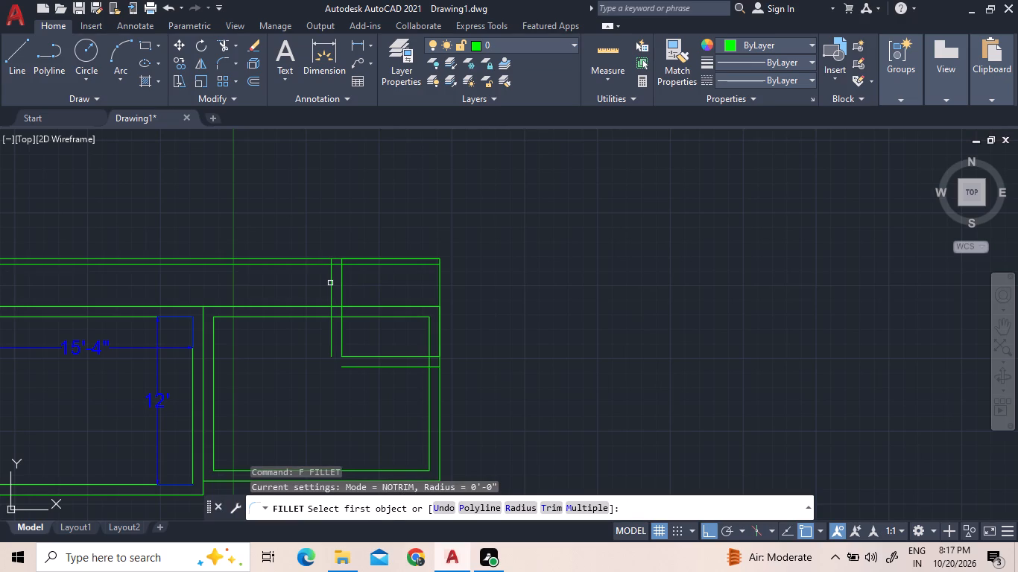
click(330, 283)
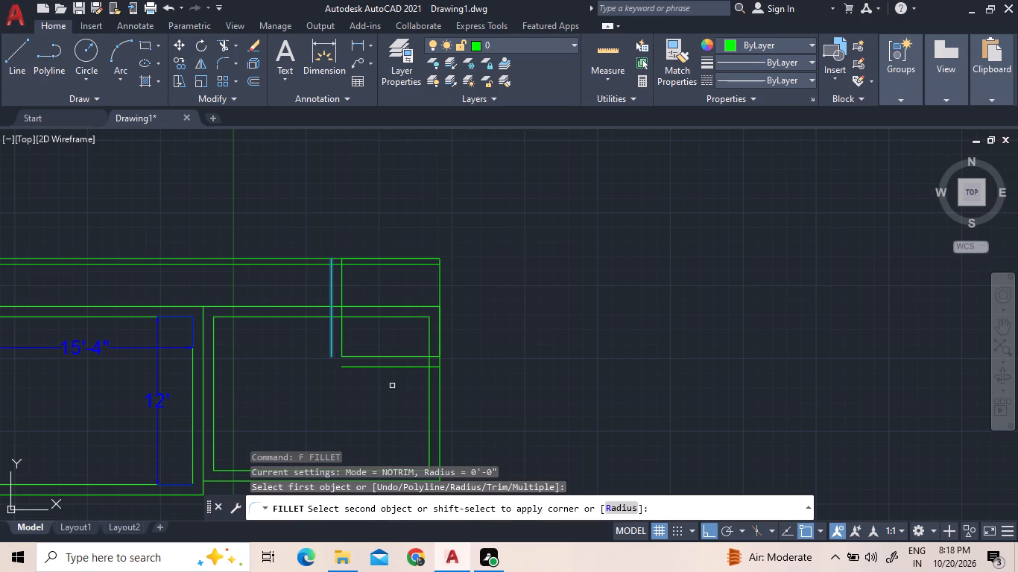
shift+click(380, 367)
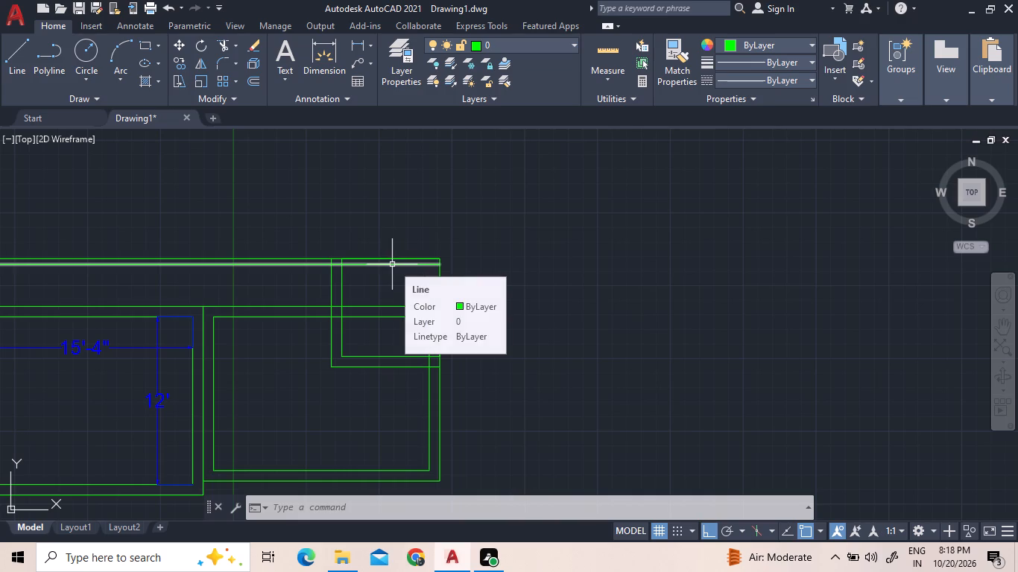
Trim the overlapping lines where the small room's left wall meets the thin upper wall, leaving an open T-junction.
scroll(402, 220, up, 2)
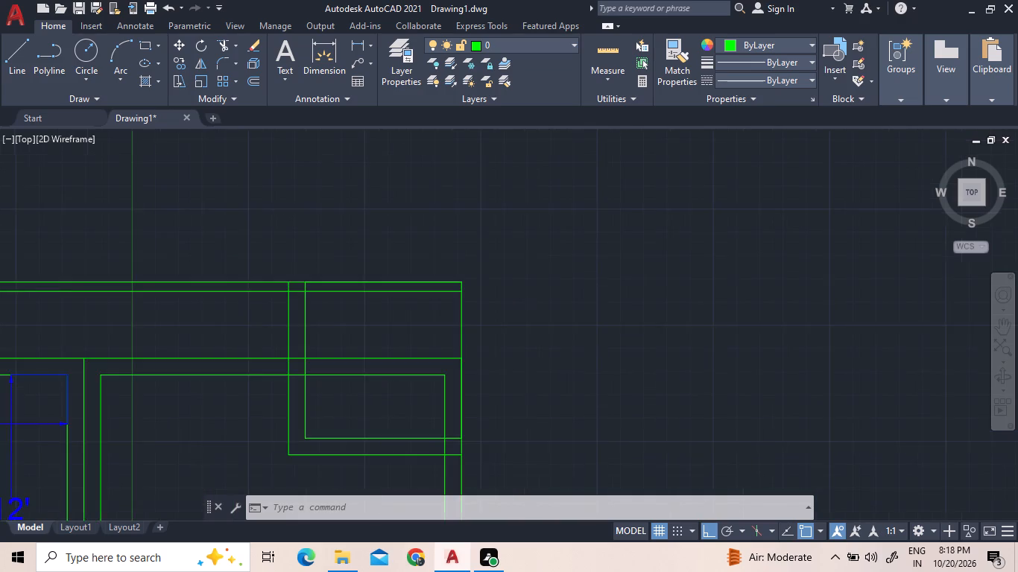
scroll(399, 221, down, 2)
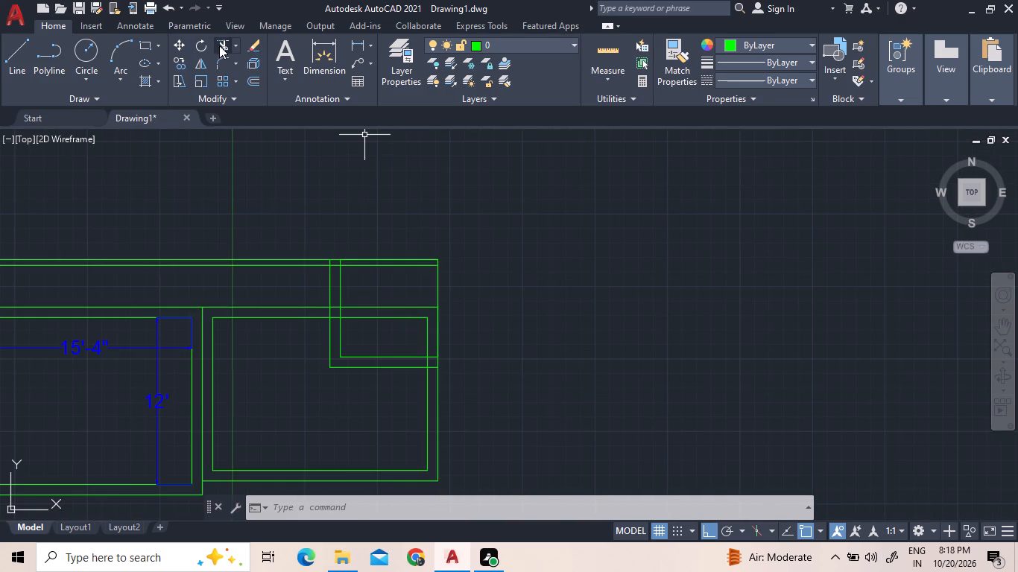
click(225, 45)
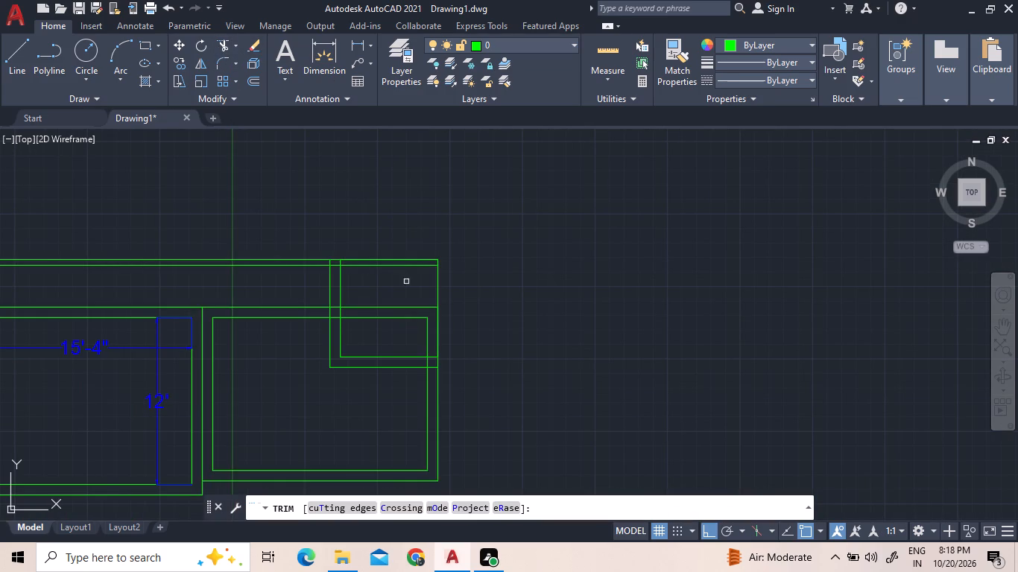
scroll(383, 269, up, 2)
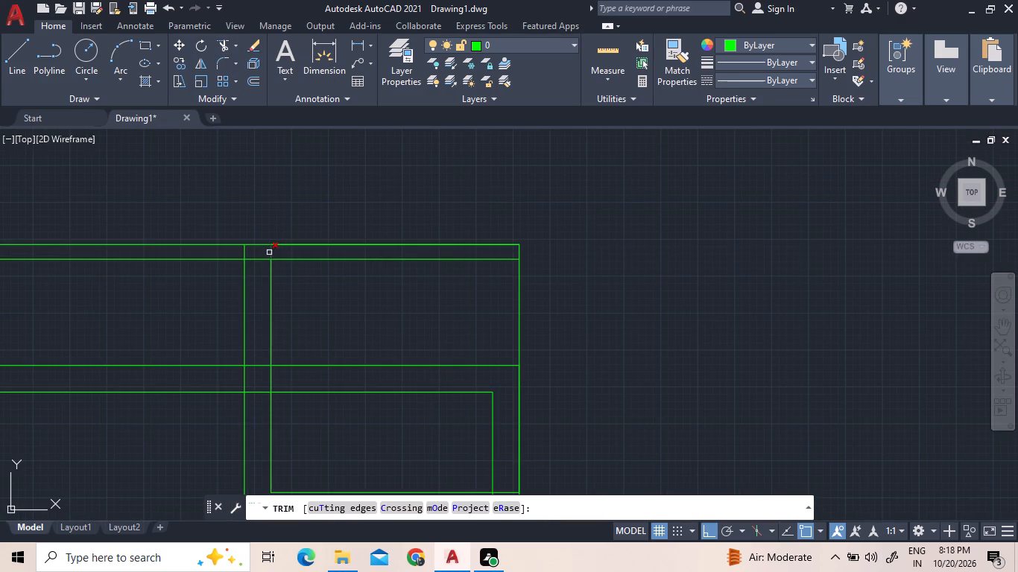
click(269, 252)
click(244, 253)
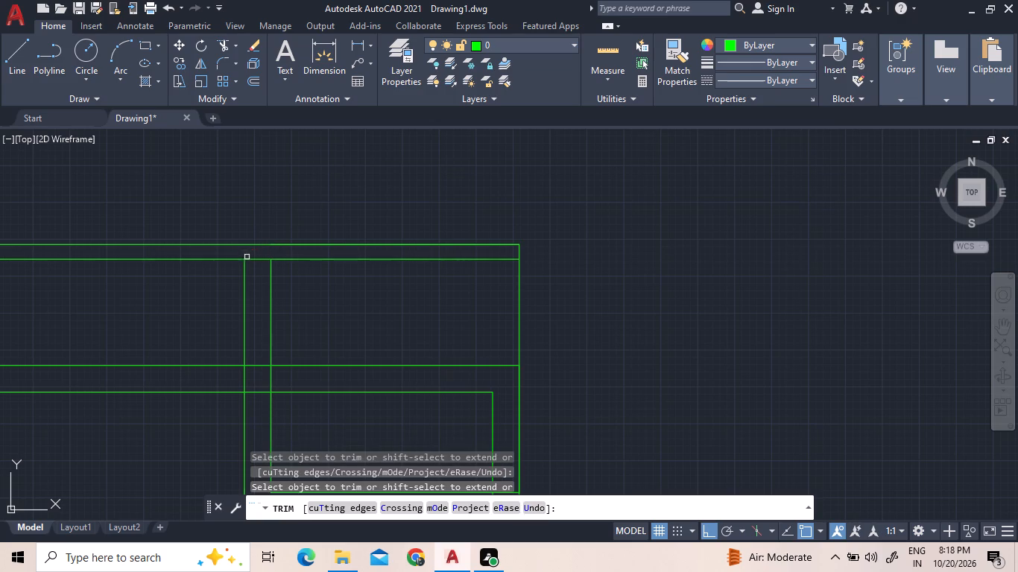
click(251, 260)
Trim the larger room's wall lines that cross the small room's interior, along with the small room's right edge segments.
scroll(323, 369, down, 1)
scroll(304, 392, up, 2)
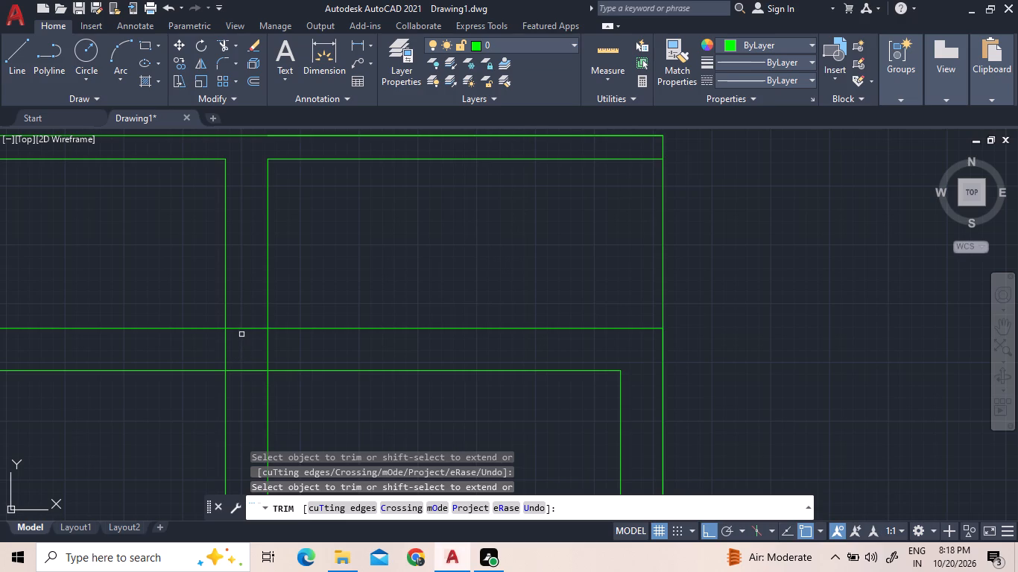
scroll(254, 349, down, 2)
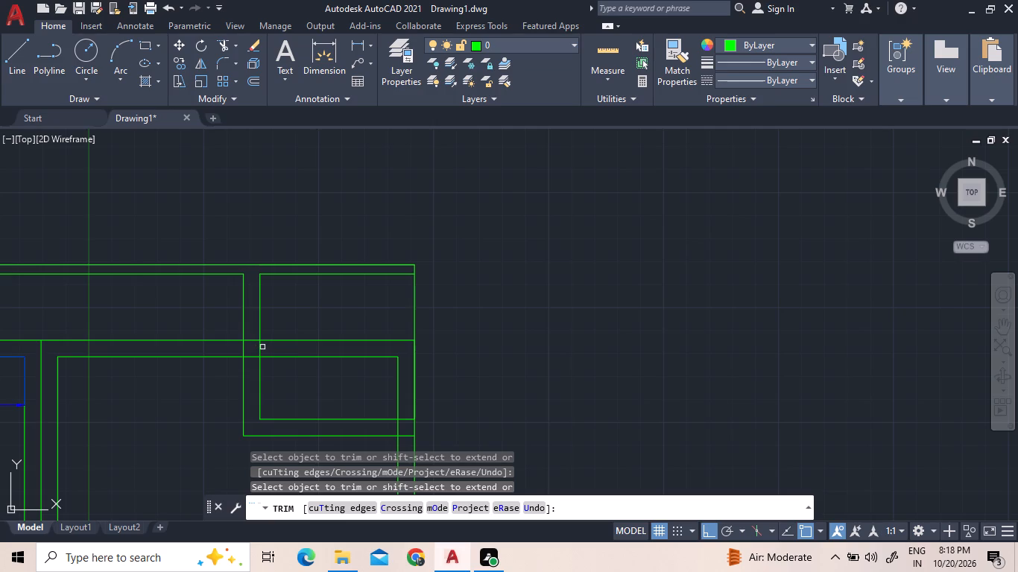
click(262, 348)
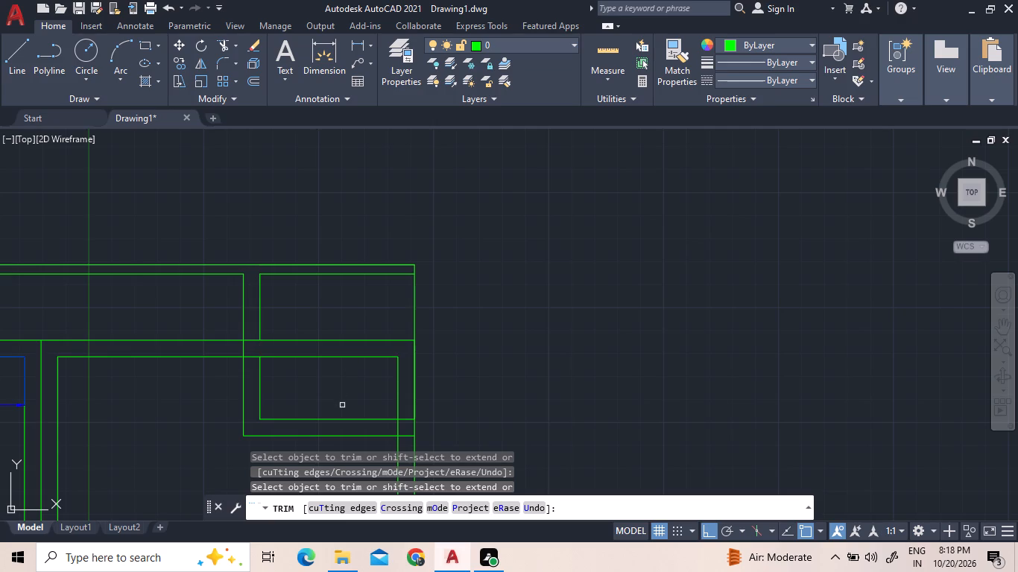
click(342, 405)
click(327, 299)
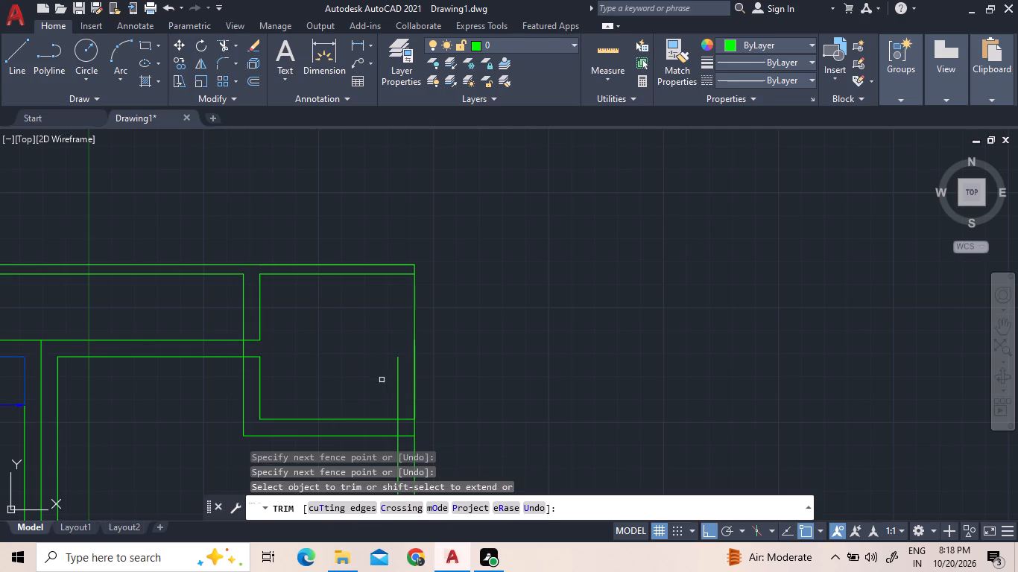
click(397, 389)
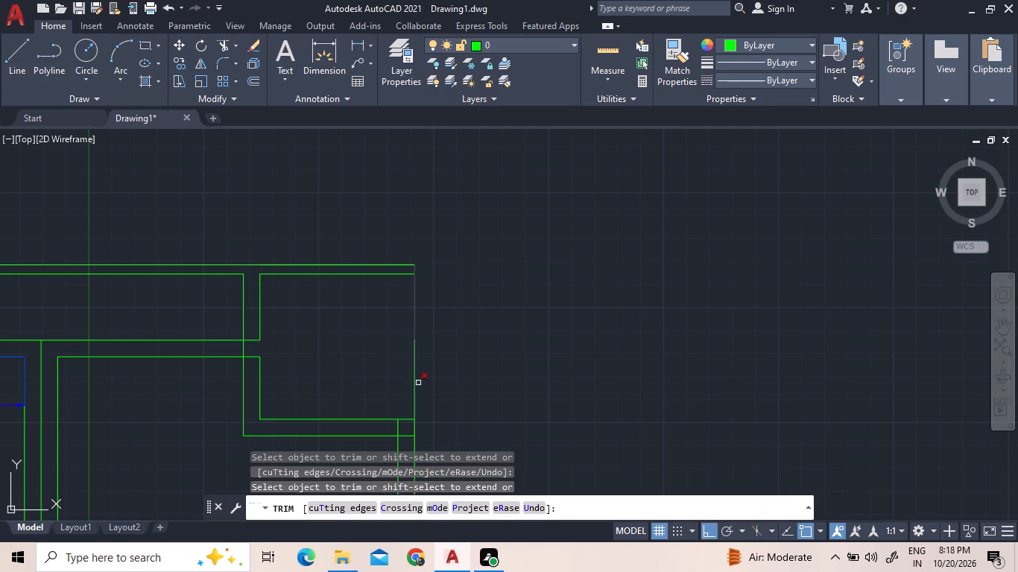
click(414, 361)
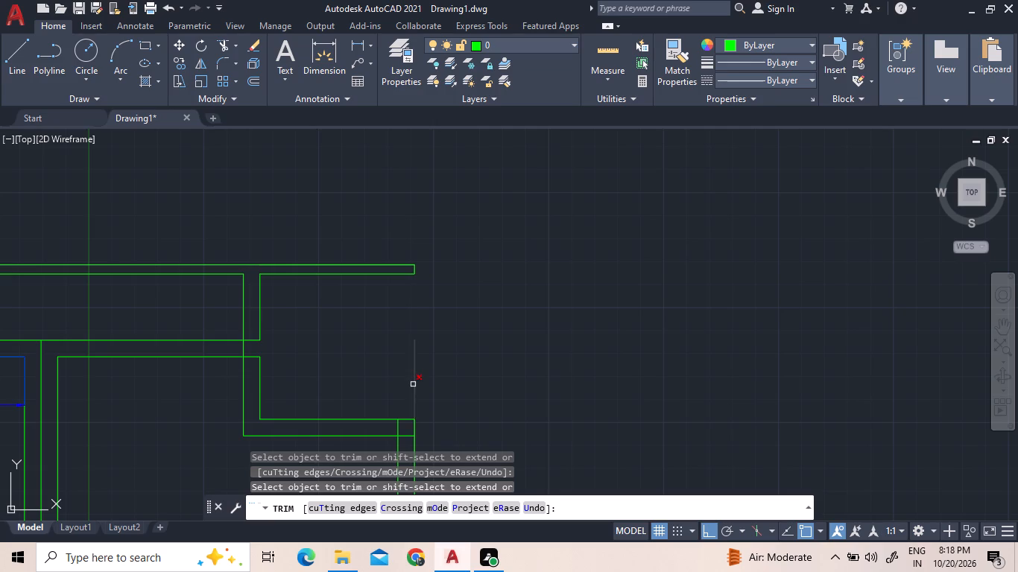
click(413, 384)
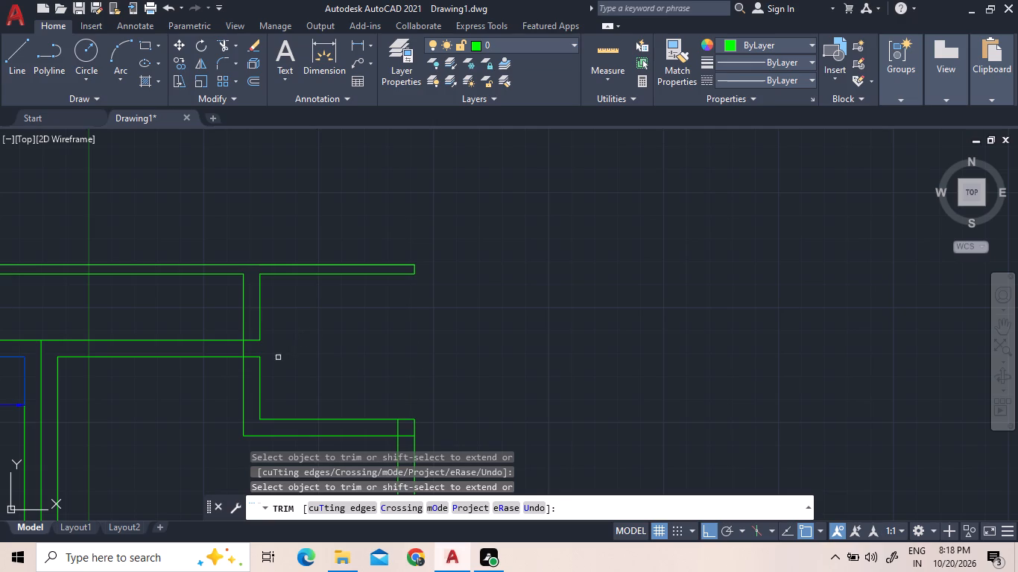
Trim the lower part of the small room's inner left wall line, the leftover stub beside it, and the lower-right corner overlaps.
click(259, 395)
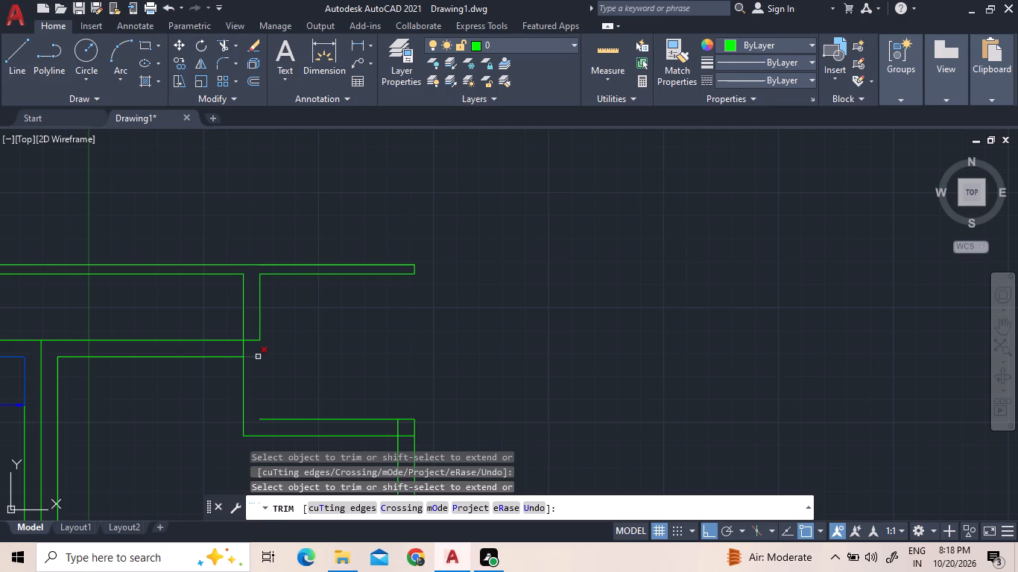
click(256, 357)
click(404, 436)
click(397, 428)
right_click(352, 356)
click(398, 153)
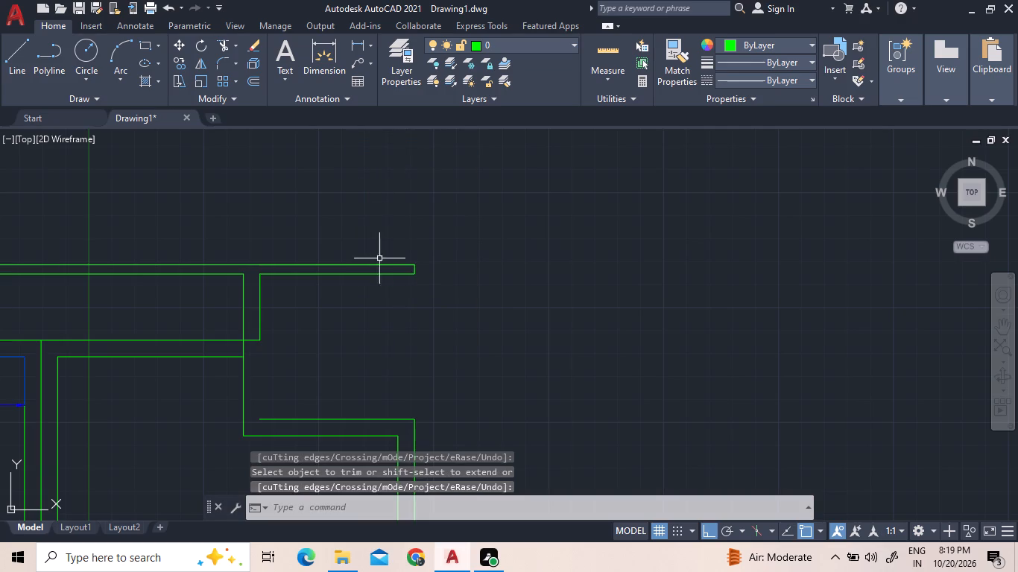
Draw a vertical line closing the small room's right side, from the thin wall's upper corner to the lower wall's end.
click(27, 68)
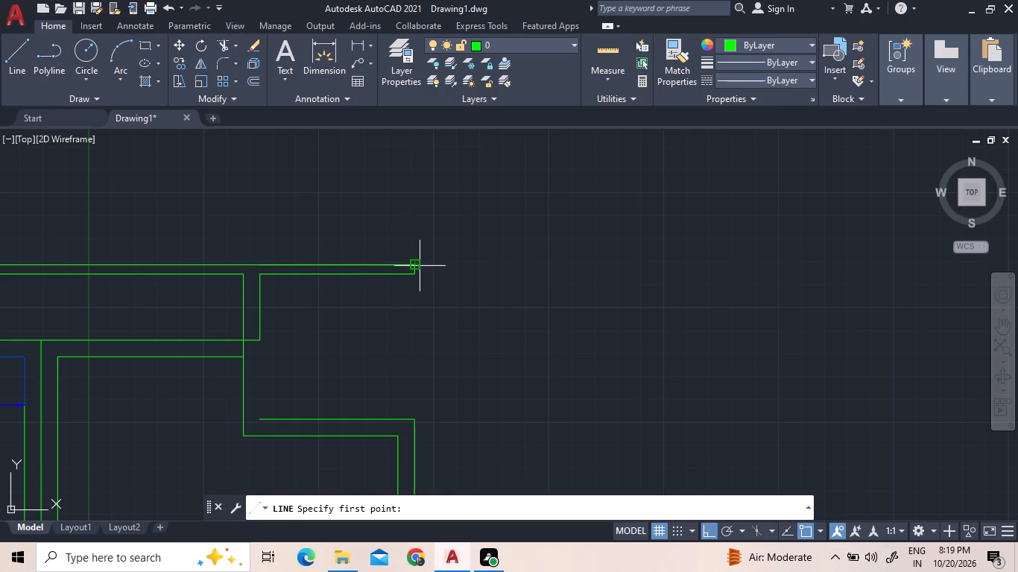
click(411, 264)
click(416, 422)
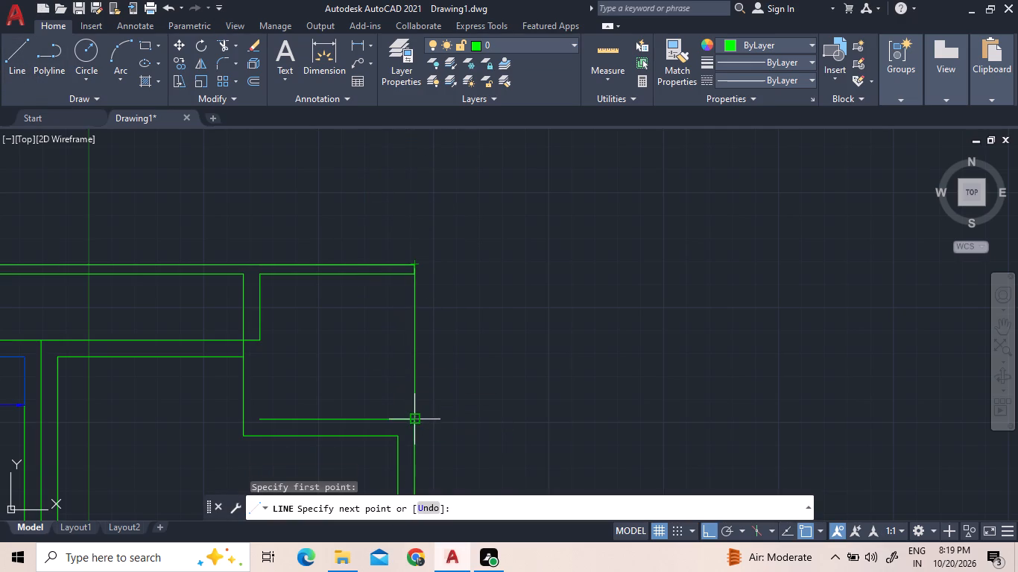
right_click(488, 335)
click(493, 344)
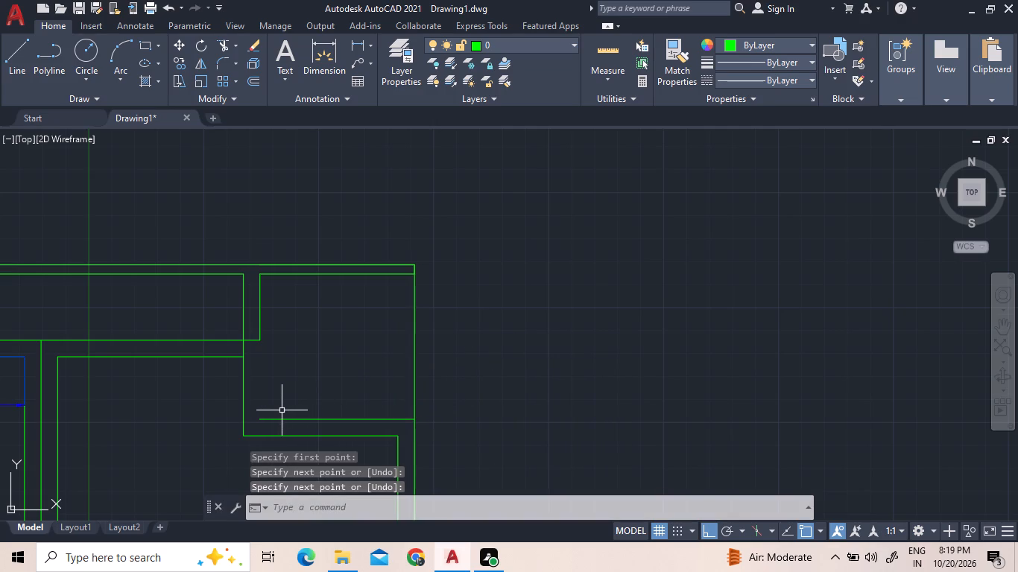
Trim the small room's outer left wall line where it crosses the end of the adjoining horizontal wall.
scroll(257, 343, up, 1)
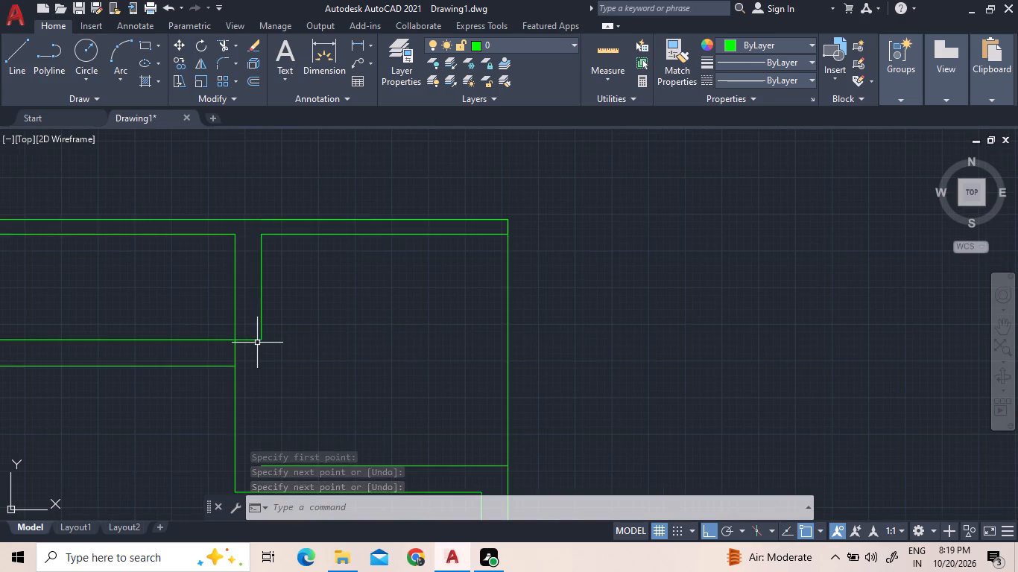
click(221, 51)
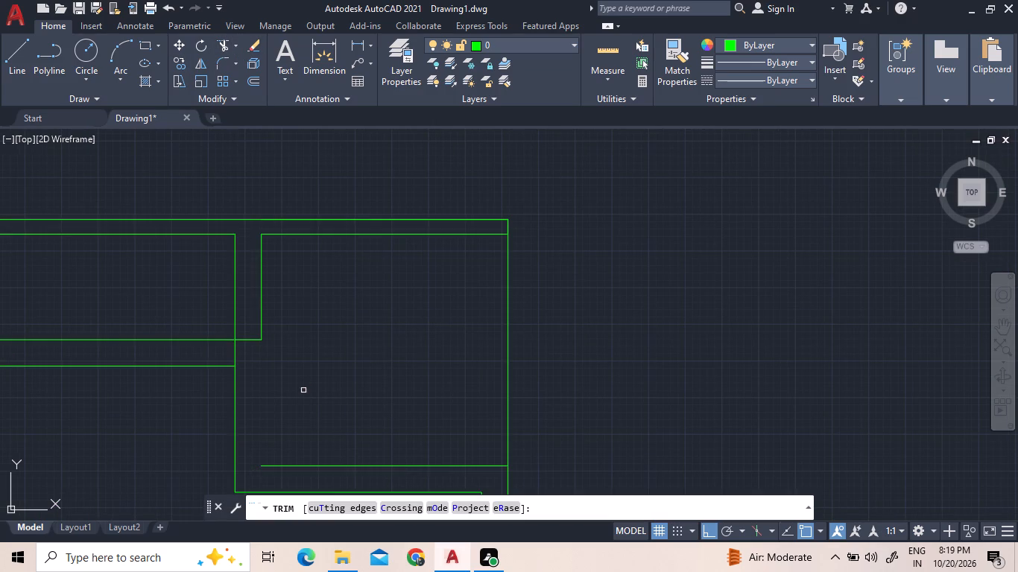
click(235, 354)
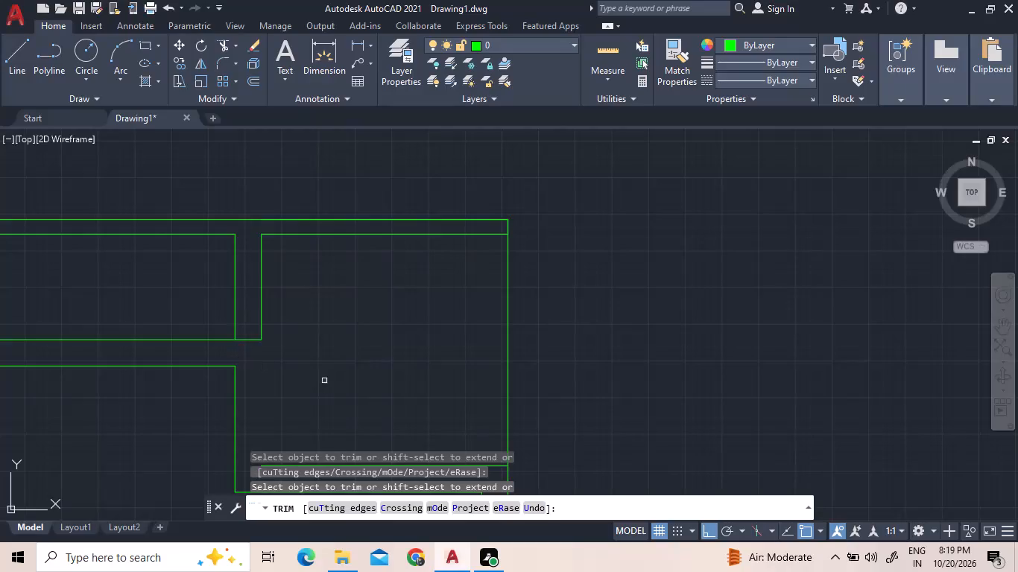
scroll(326, 377, down, 2)
scroll(312, 436, up, 2)
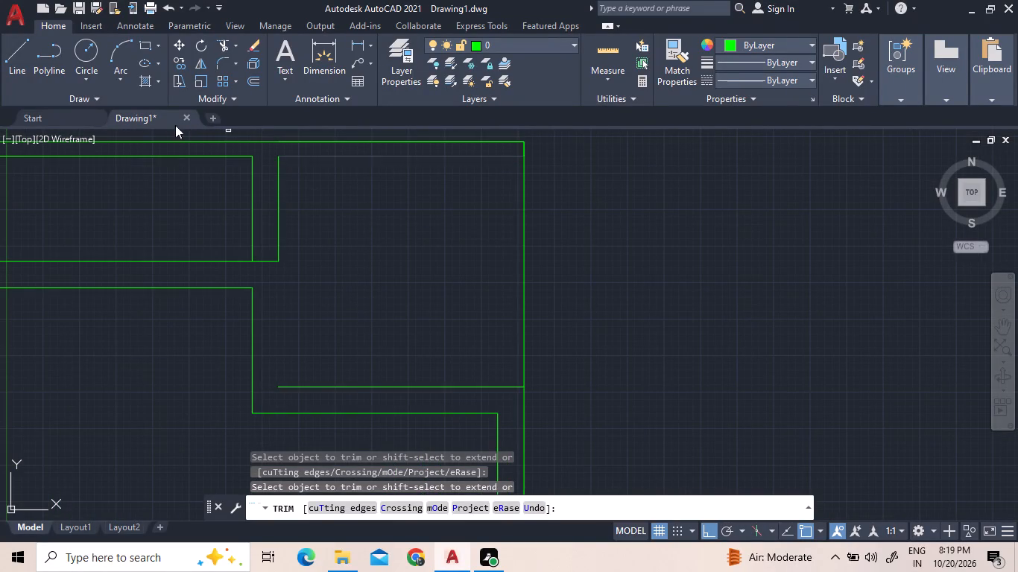
right_click(335, 311)
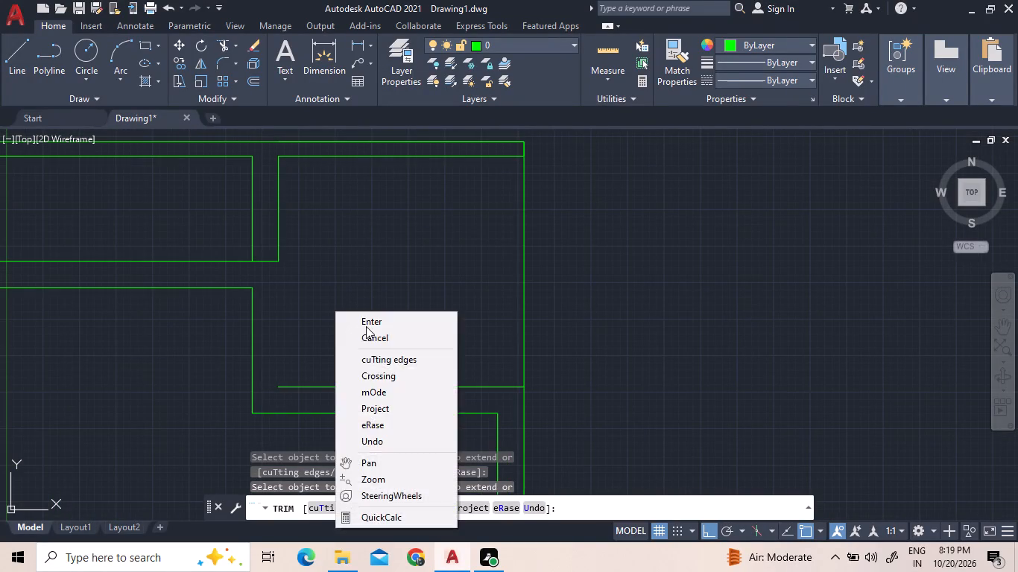
click(366, 326)
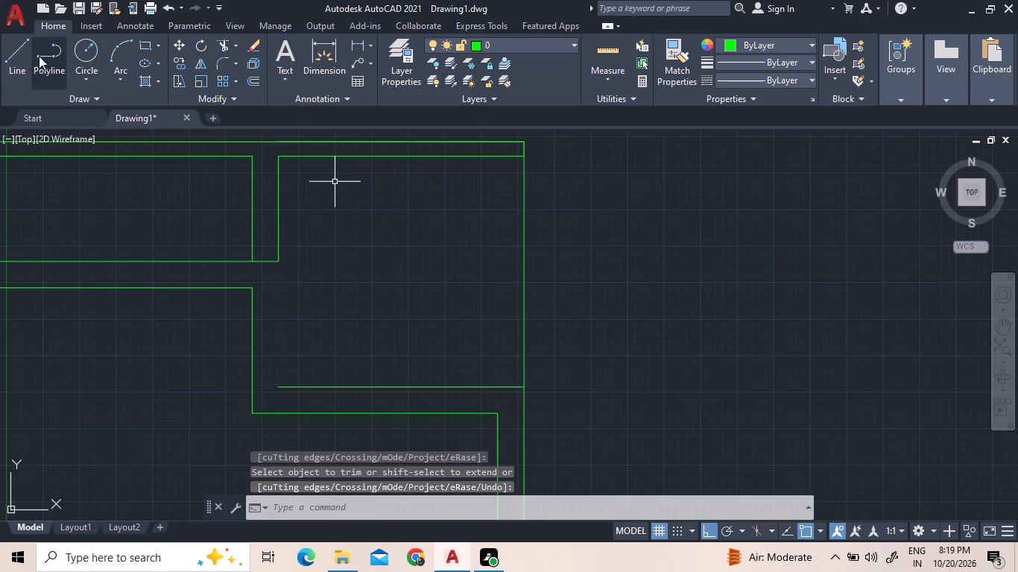
Draw a line 5" up from the left end of the small room's lower inner wall line, and across to the outer left line.
click(13, 61)
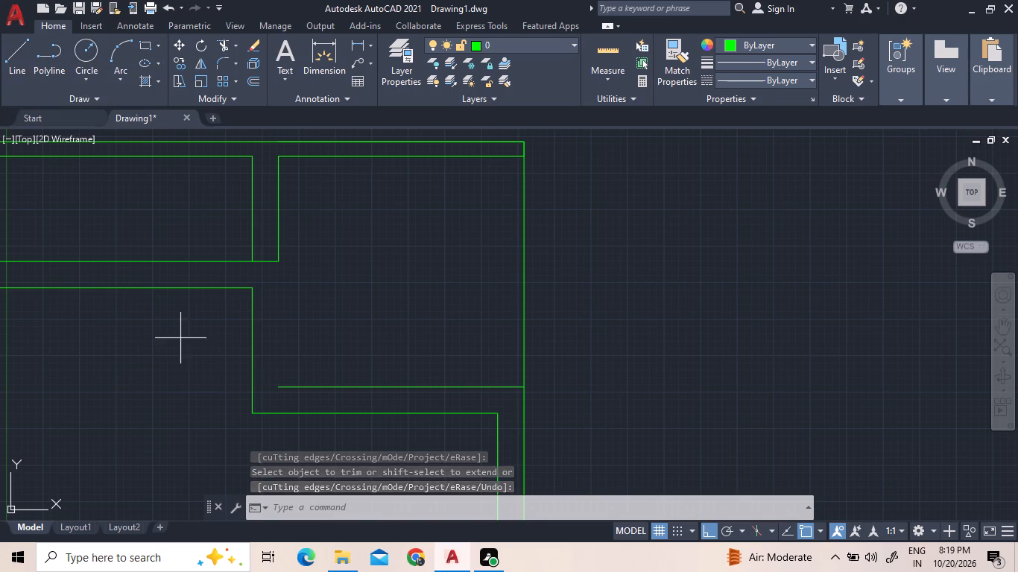
click(282, 390)
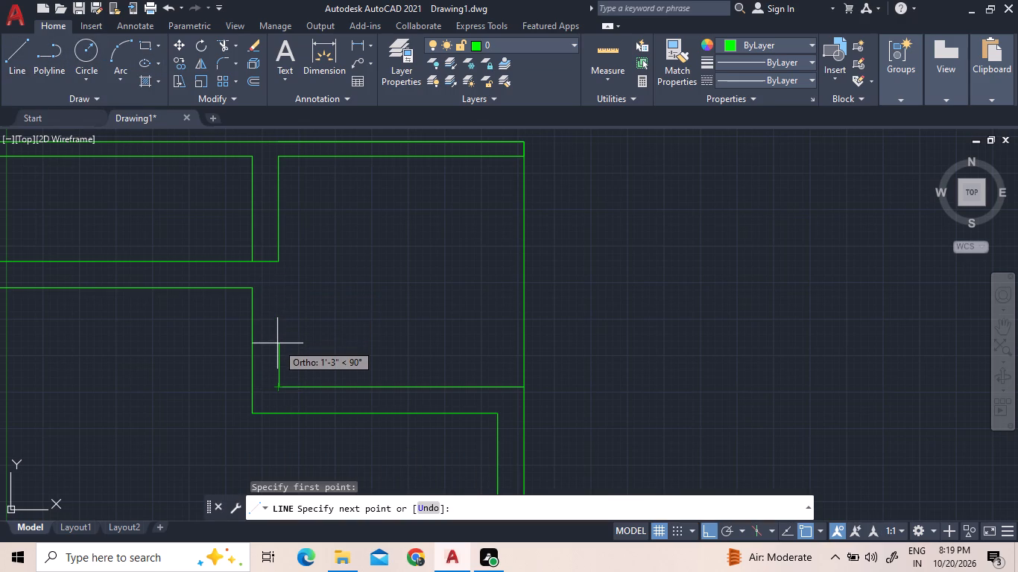
scroll(277, 347, up, 2)
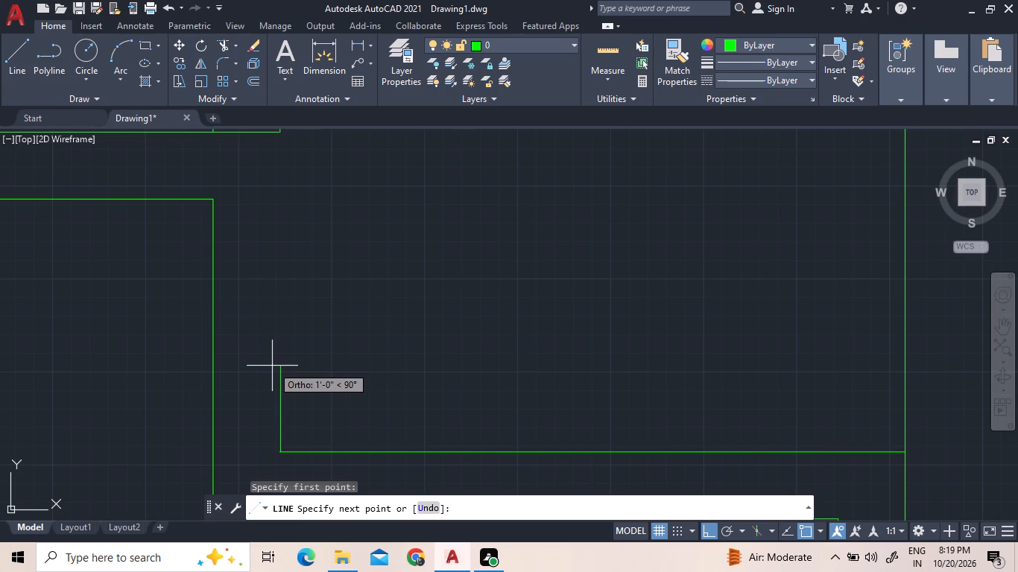
key(5)
key(shift+quotedbl)
key(Return)
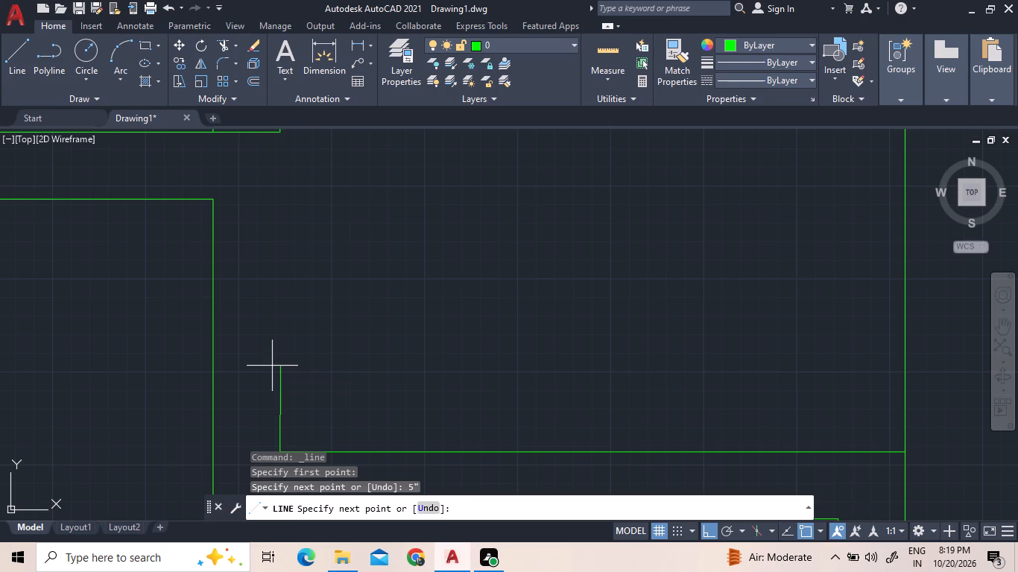
scroll(211, 413, up, 3)
click(218, 424)
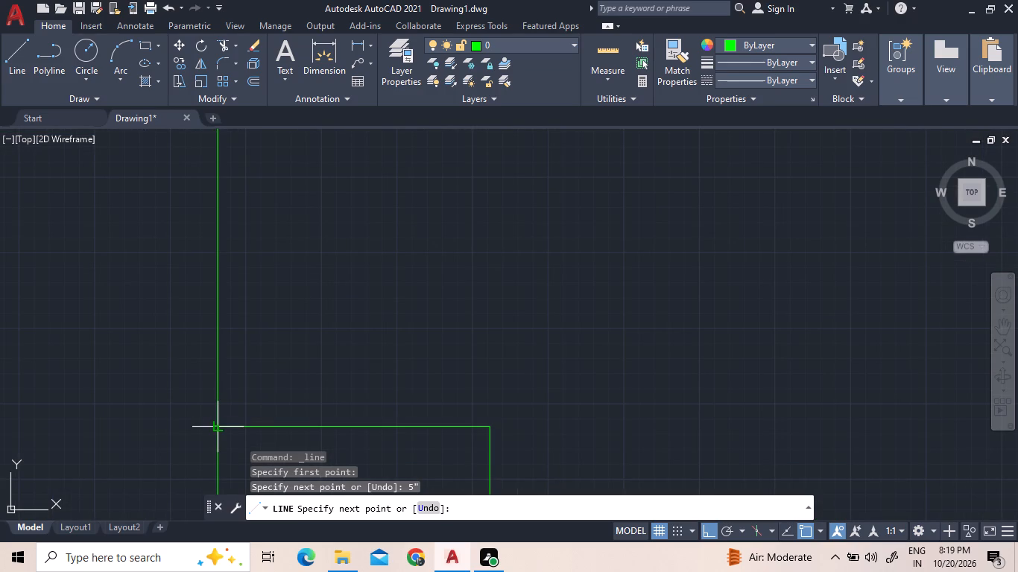
right_click(247, 361)
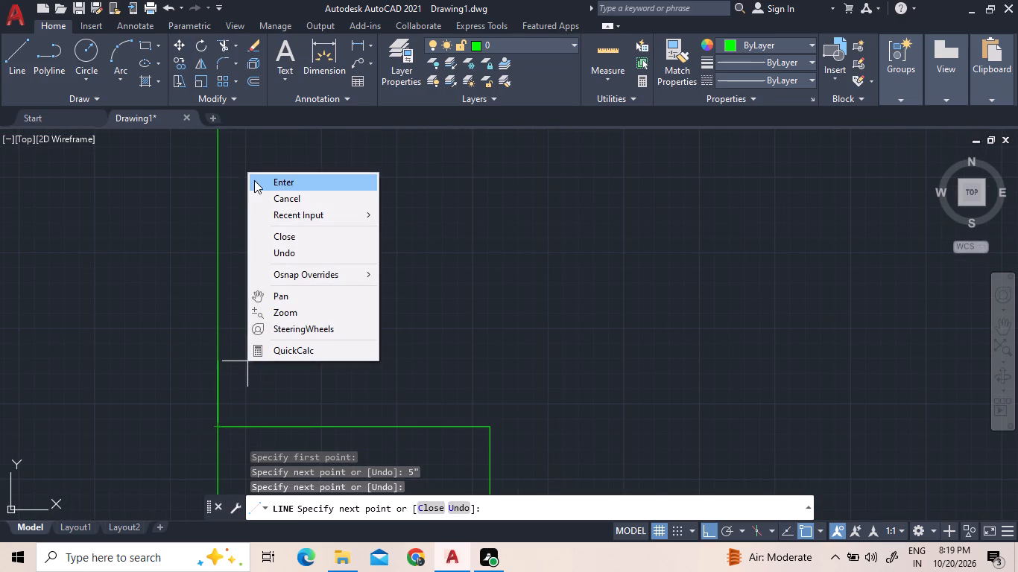
click(254, 180)
scroll(326, 313, down, 6)
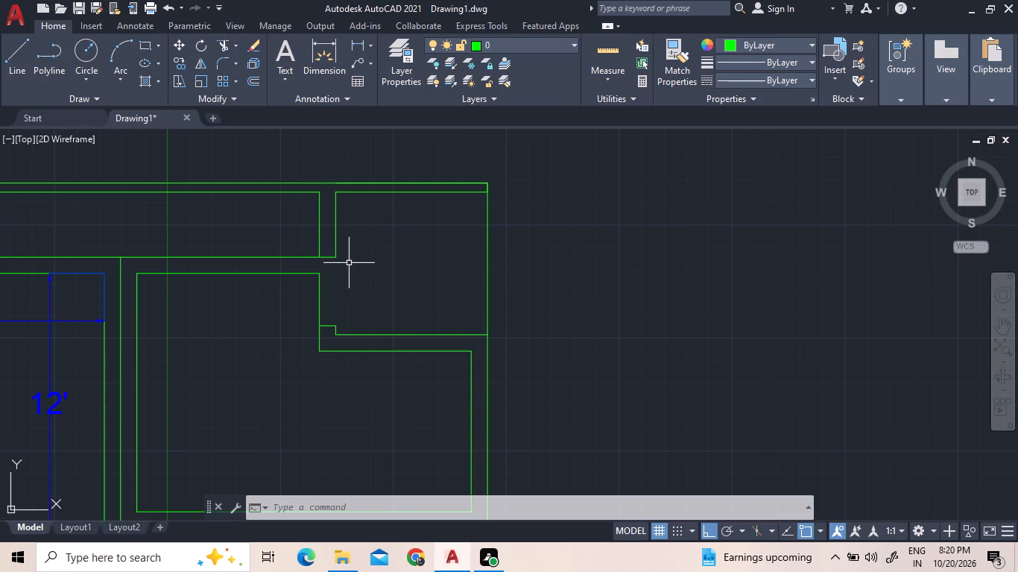
Draw a line from the corridor wall's lower corner down to the right room's inner top line level, and across to that room's corner.
scroll(349, 263, up, 1)
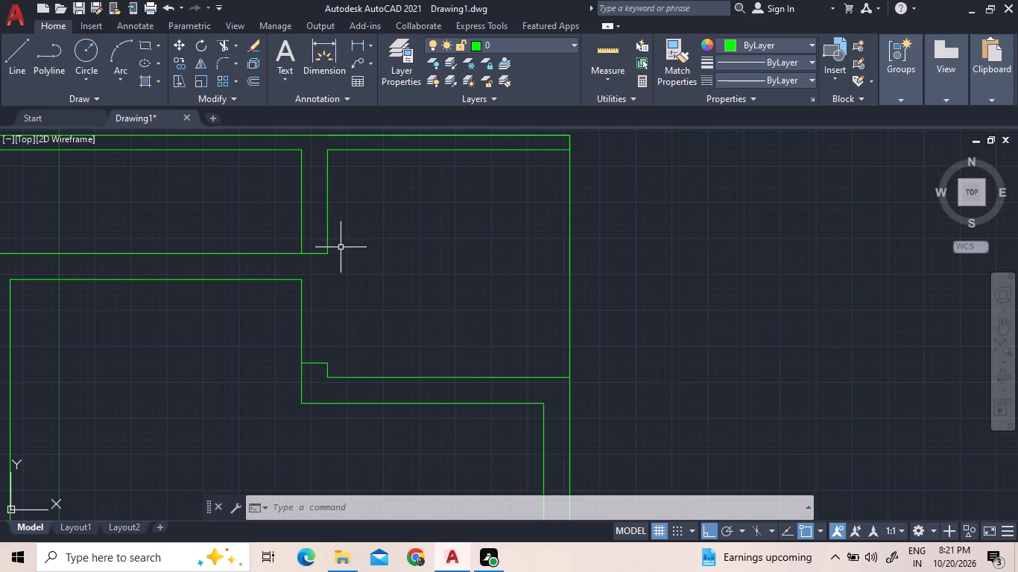
click(19, 65)
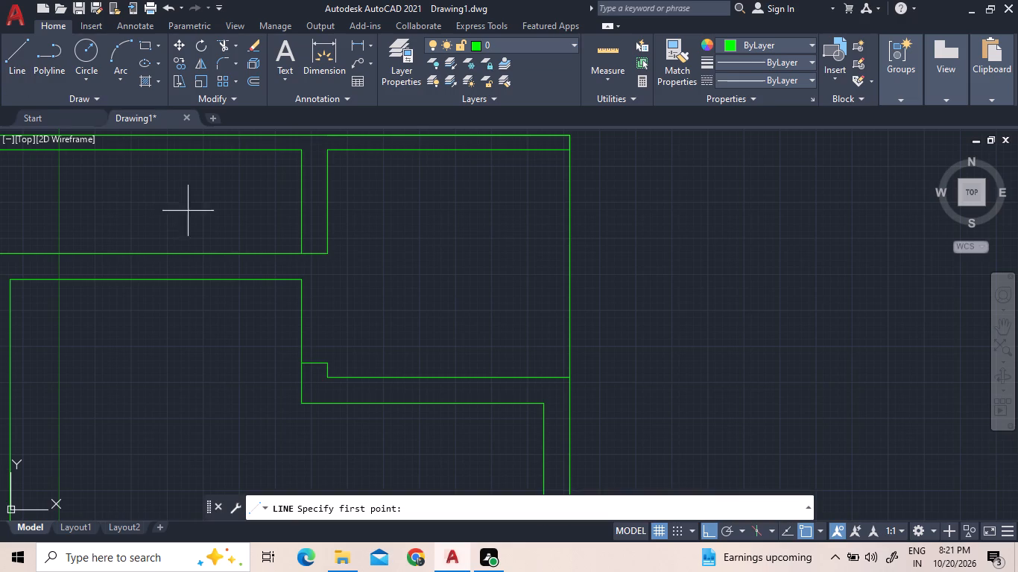
click(329, 253)
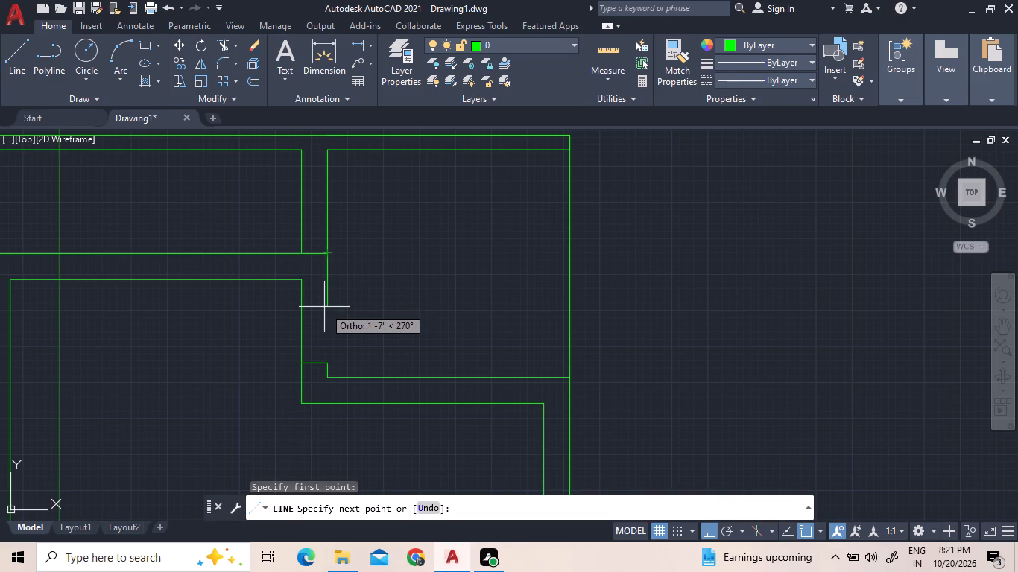
scroll(324, 307, up, 3)
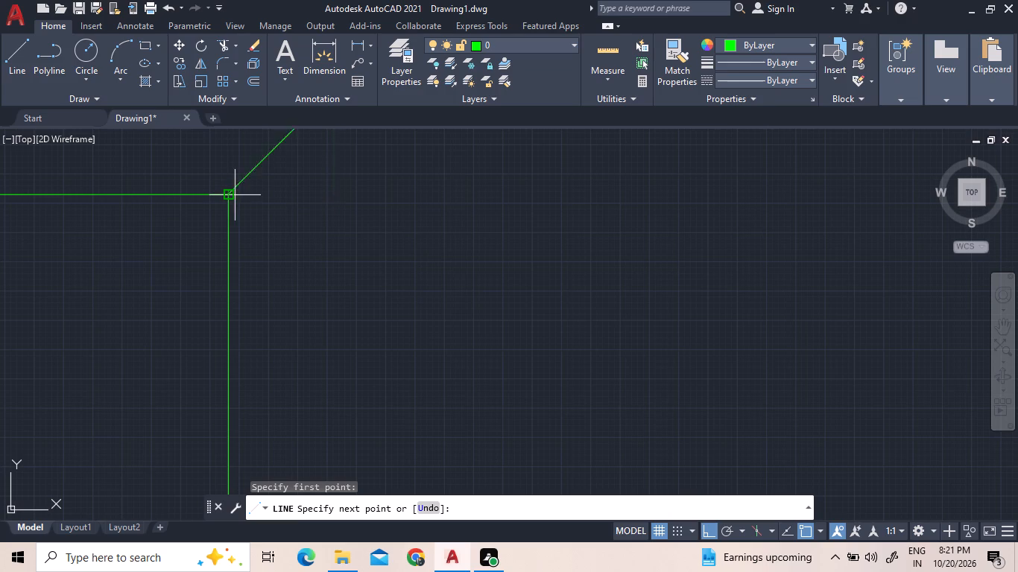
click(335, 194)
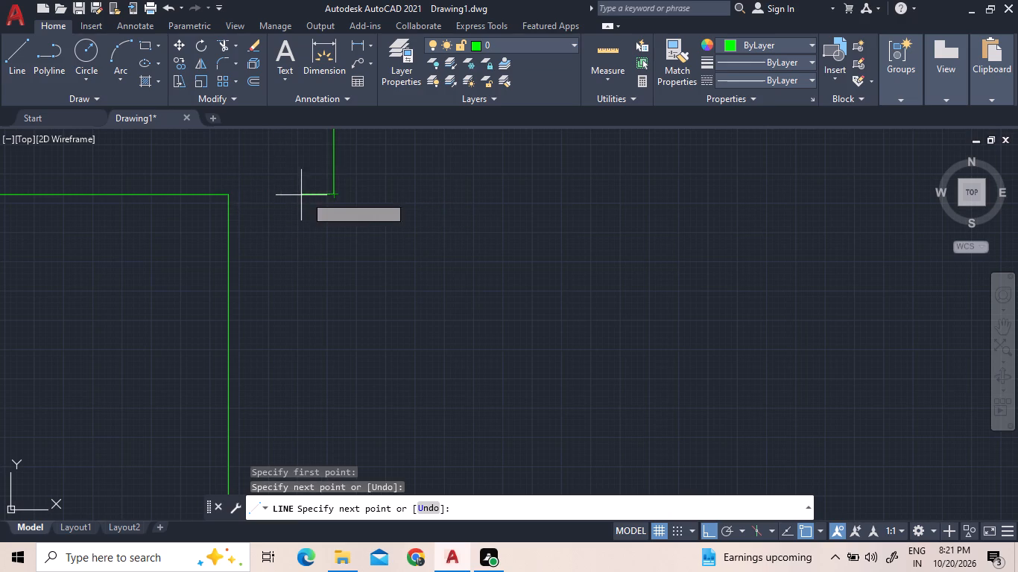
click(230, 193)
right_click(320, 247)
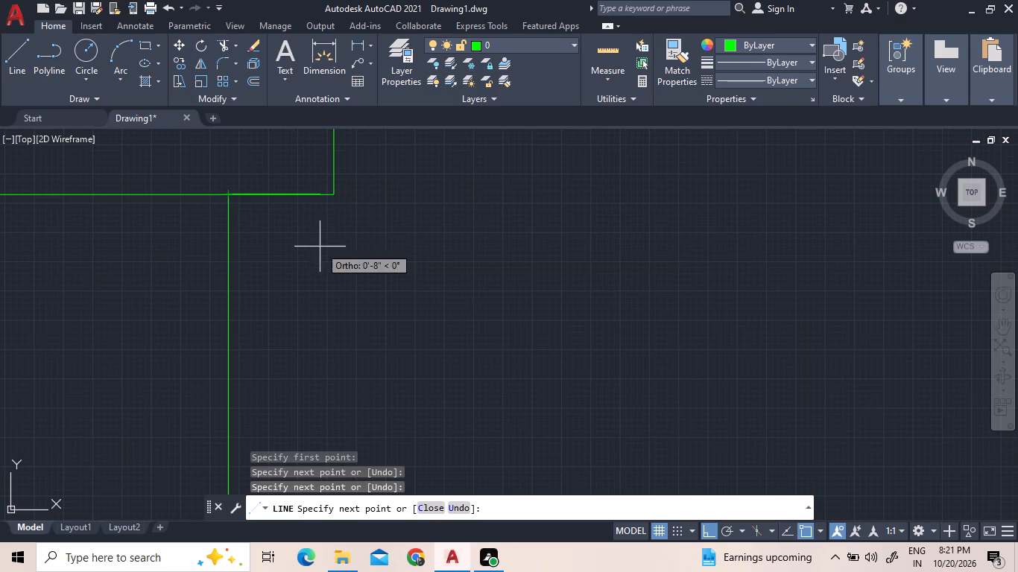
click(330, 261)
scroll(326, 278, down, 6)
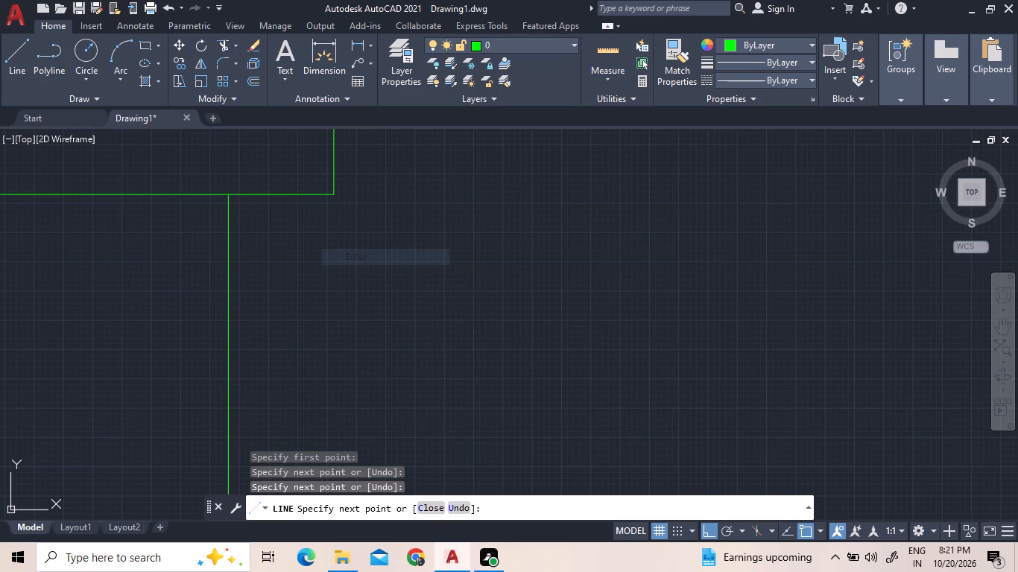
scroll(0, 120, down, 1)
scroll(168, 207, down, 2)
scroll(256, 277, down, 1)
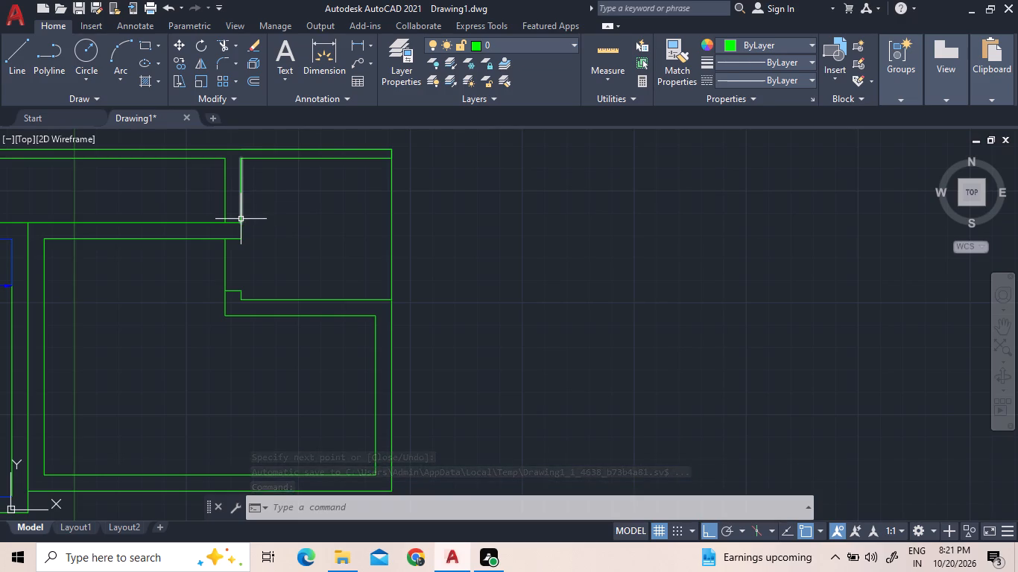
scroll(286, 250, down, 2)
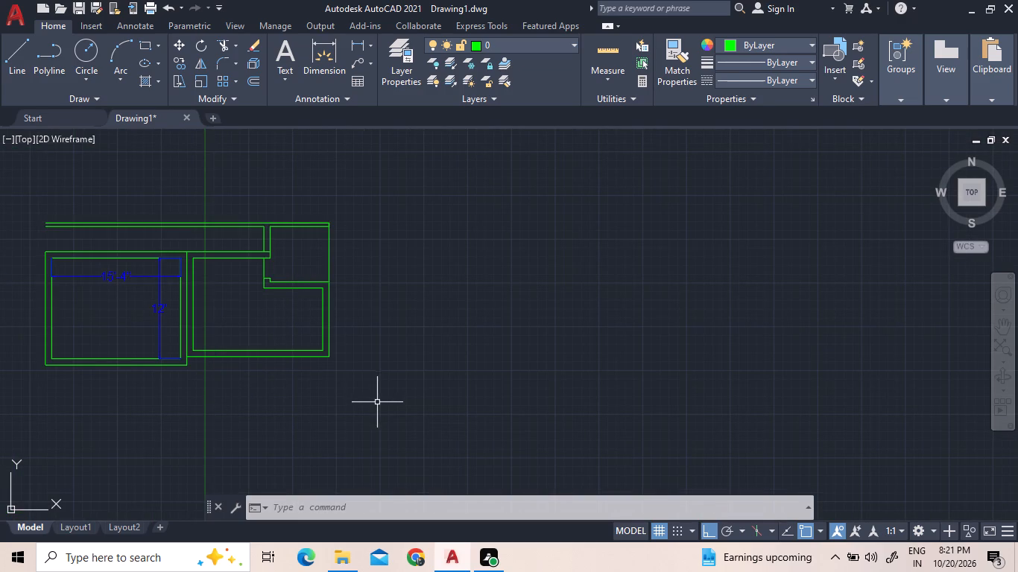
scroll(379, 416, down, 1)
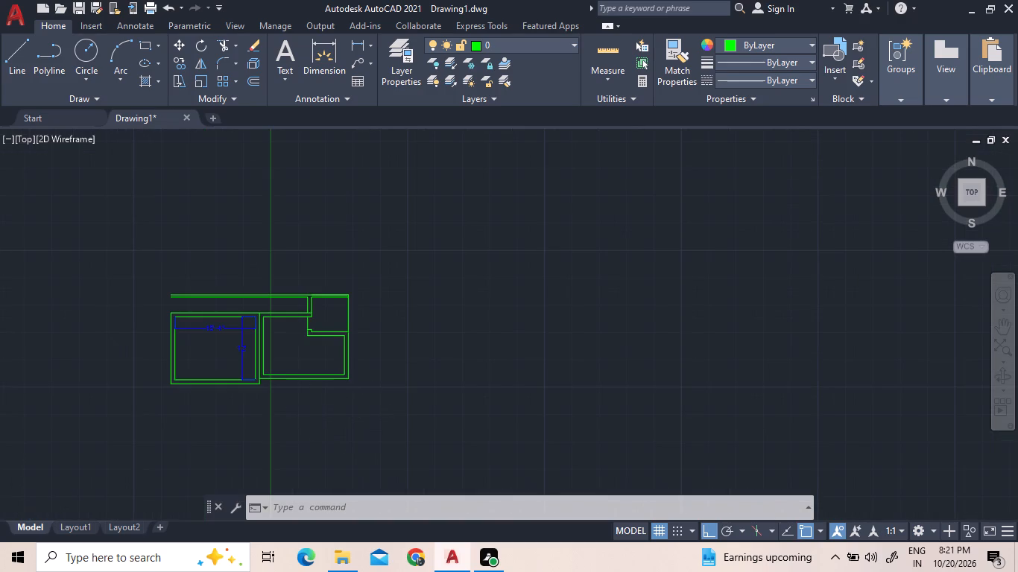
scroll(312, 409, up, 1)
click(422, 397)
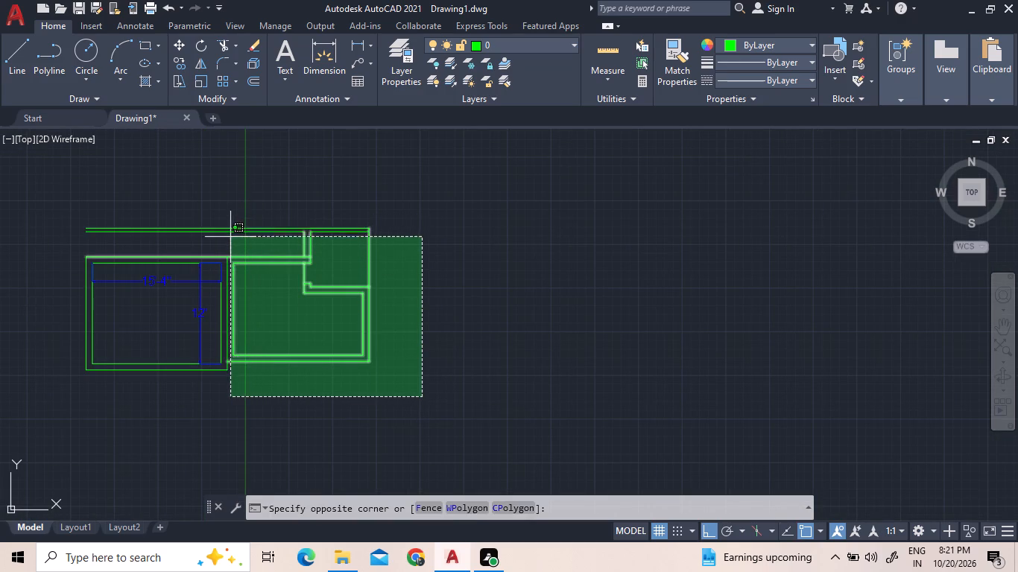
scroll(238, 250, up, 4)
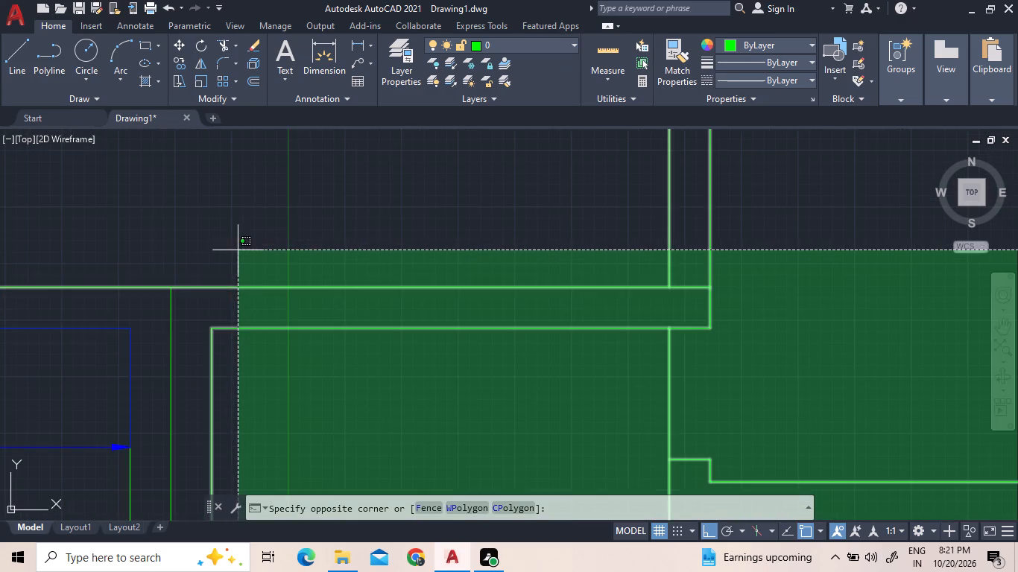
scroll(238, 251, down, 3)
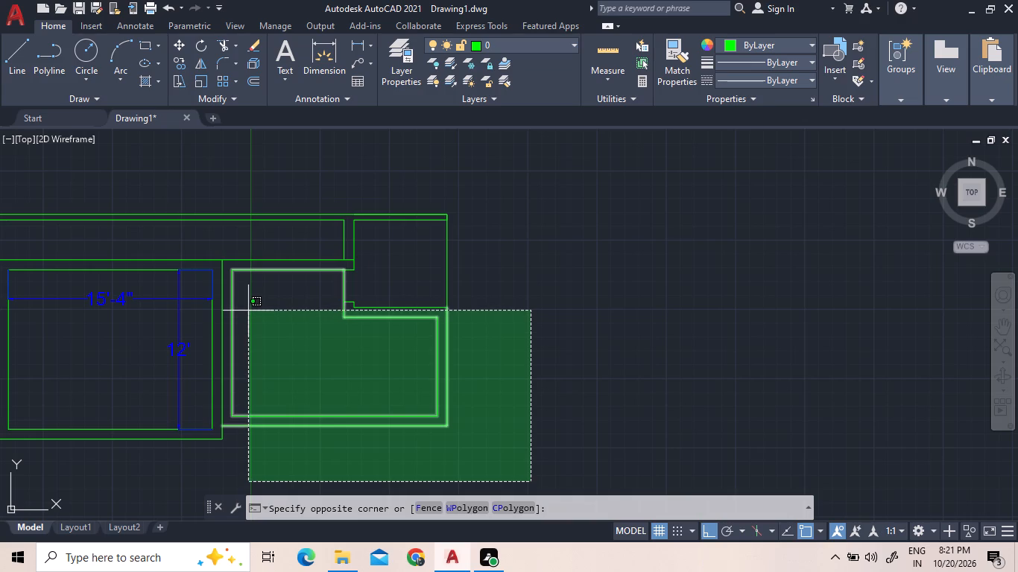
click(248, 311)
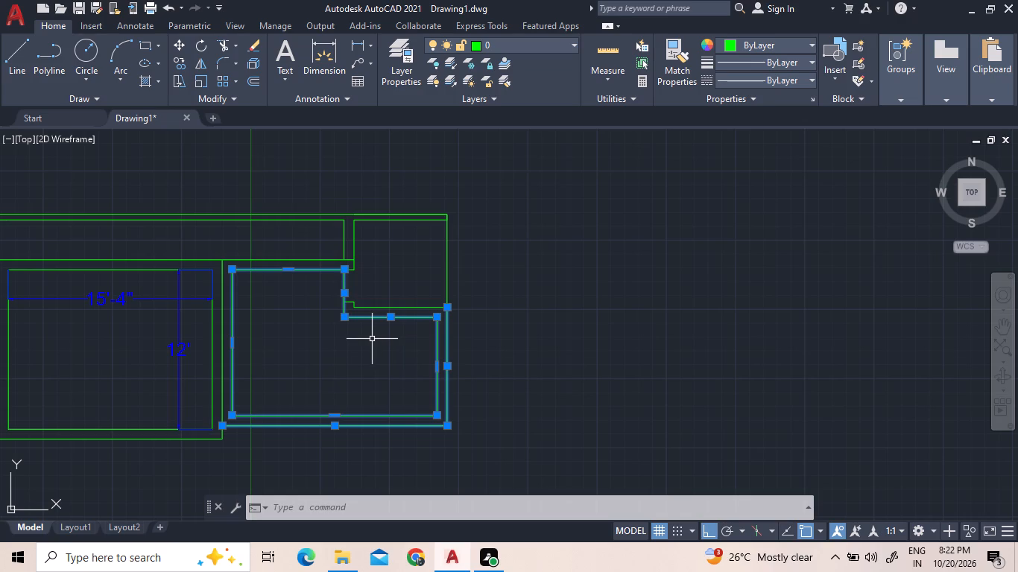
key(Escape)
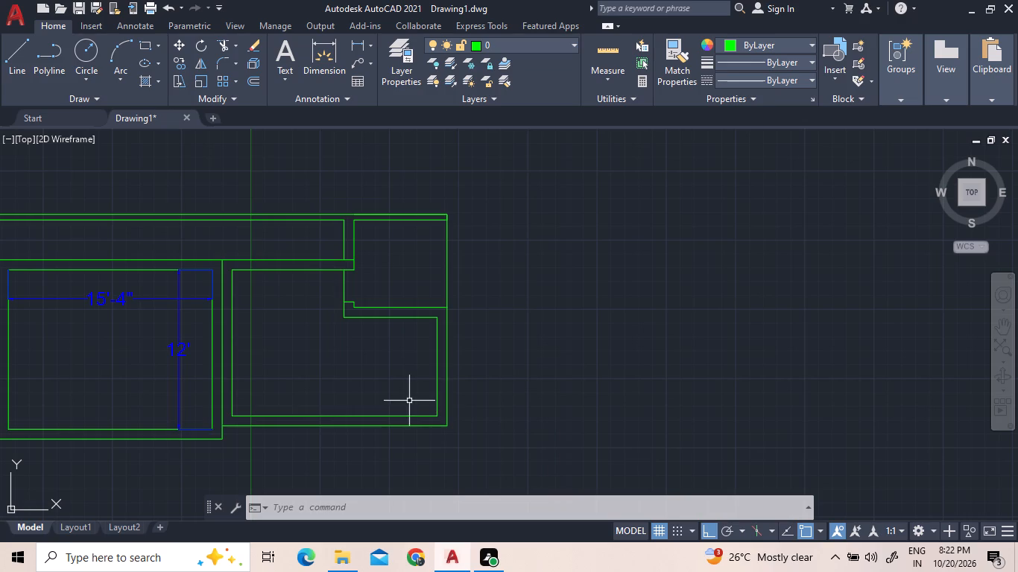
Draw a rectangle 7' long and 6' wide below the 15'-4" by 12' room, starting on its outer lower wall line left of the middle.
scroll(427, 260, down, 2)
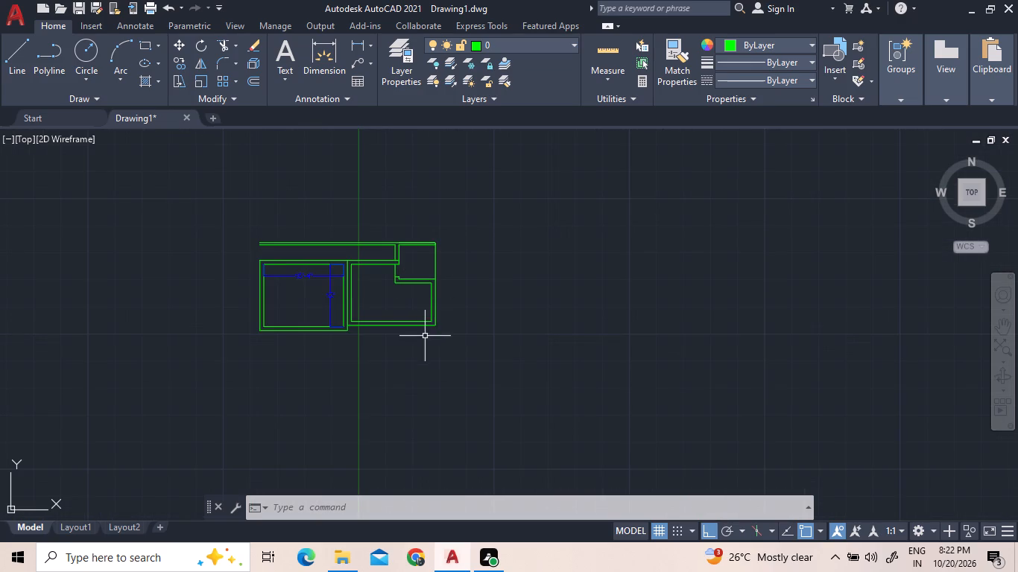
scroll(423, 338, up, 2)
scroll(423, 338, down, 2)
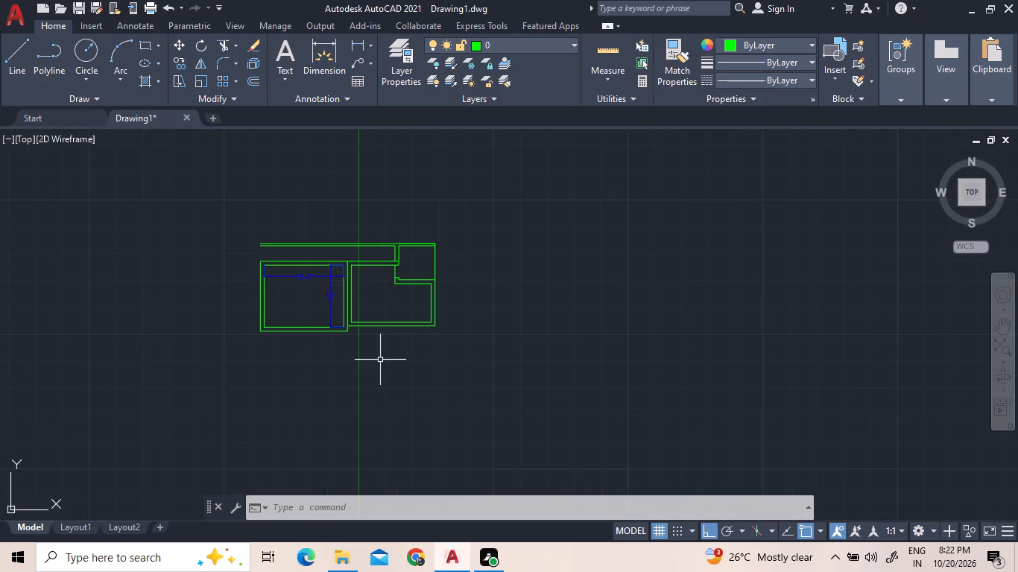
scroll(317, 352, up, 1)
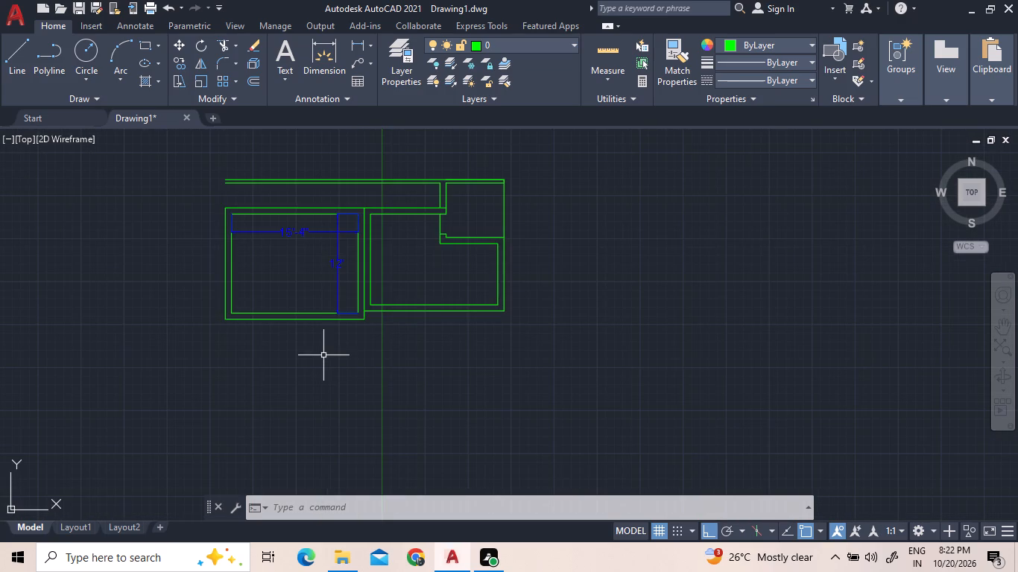
scroll(320, 355, up, 1)
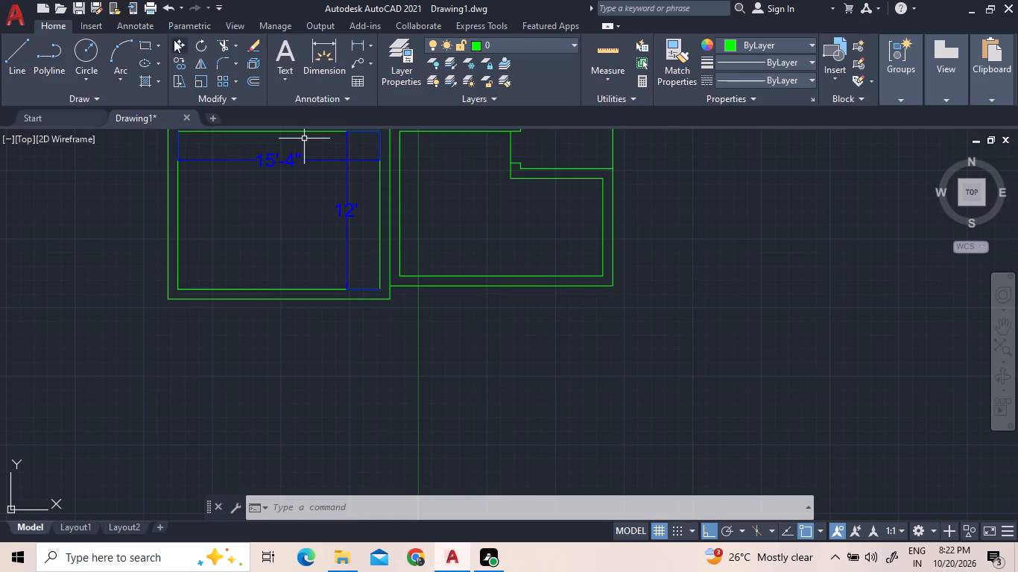
click(145, 43)
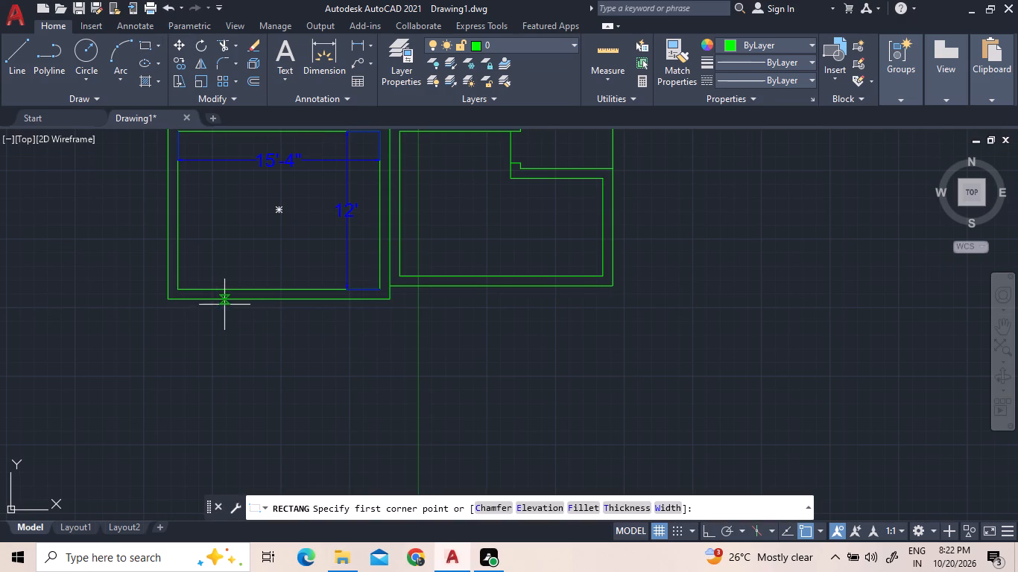
scroll(226, 303, up, 3)
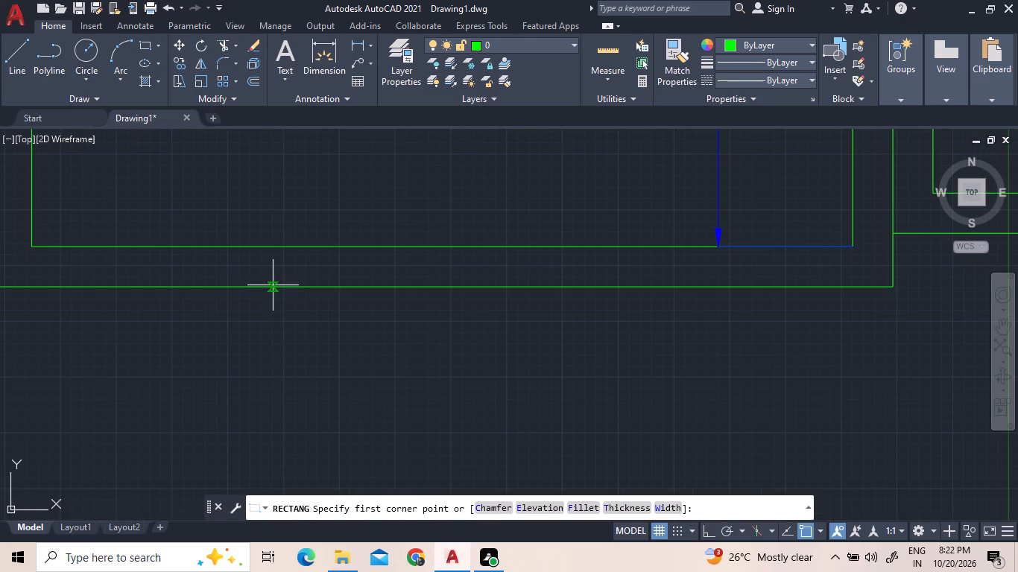
scroll(273, 287, down, 1)
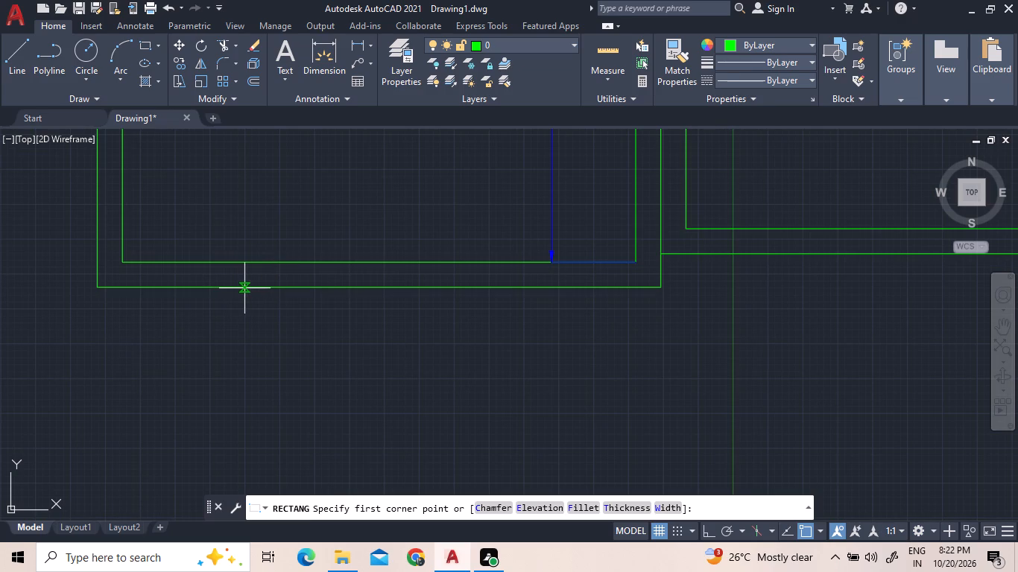
click(250, 287)
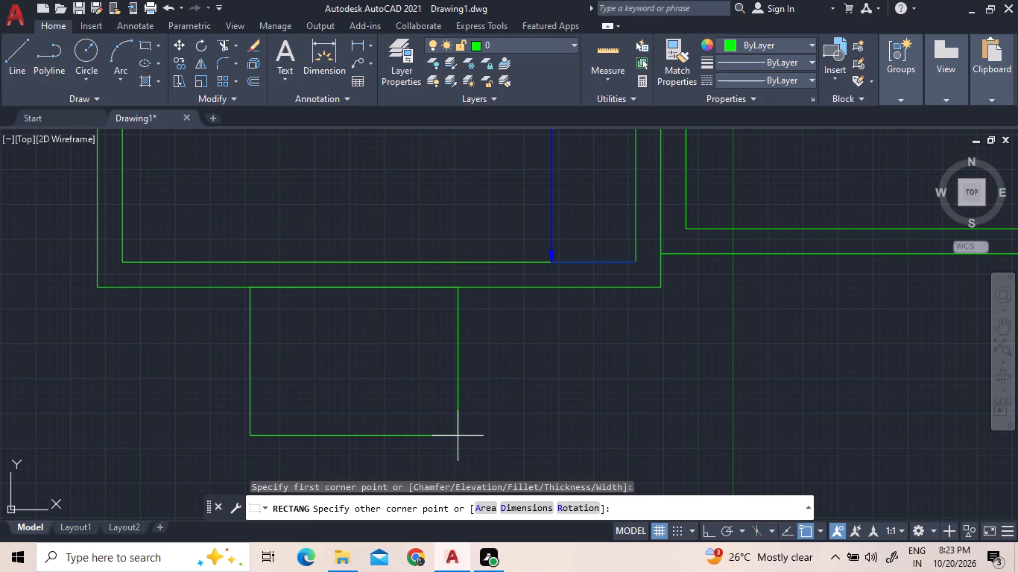
key(g)
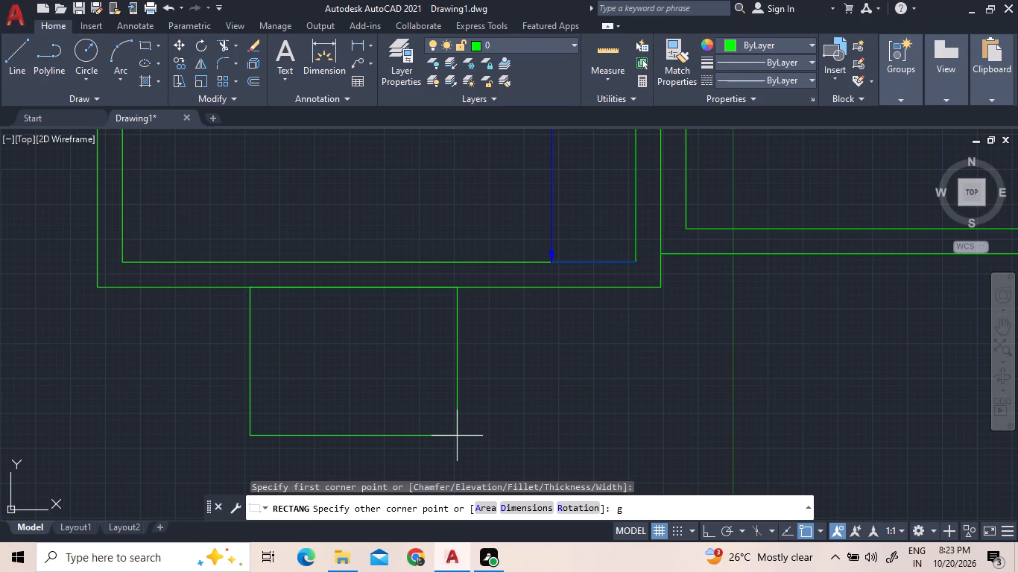
key(space)
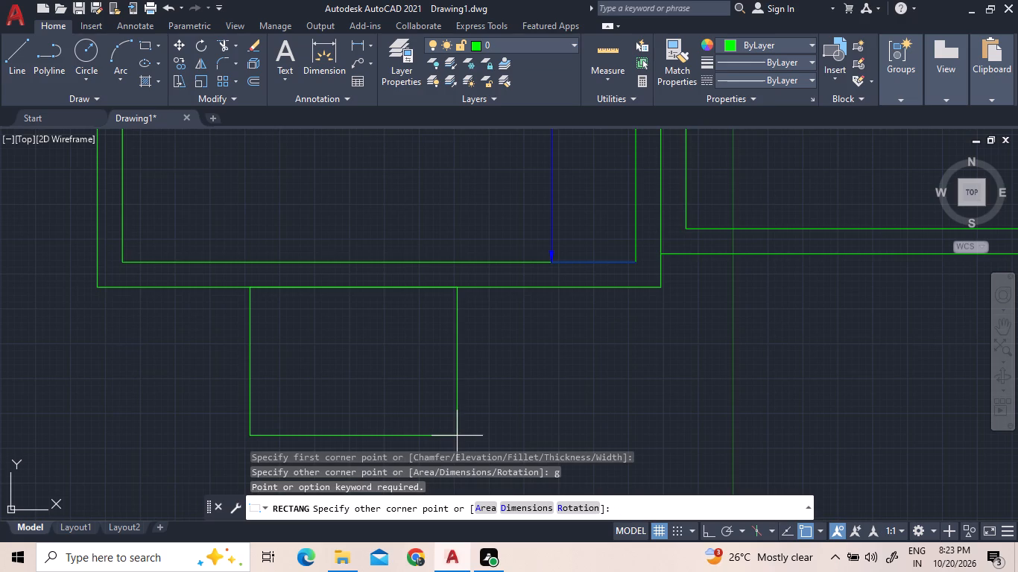
text(d)
key(space)
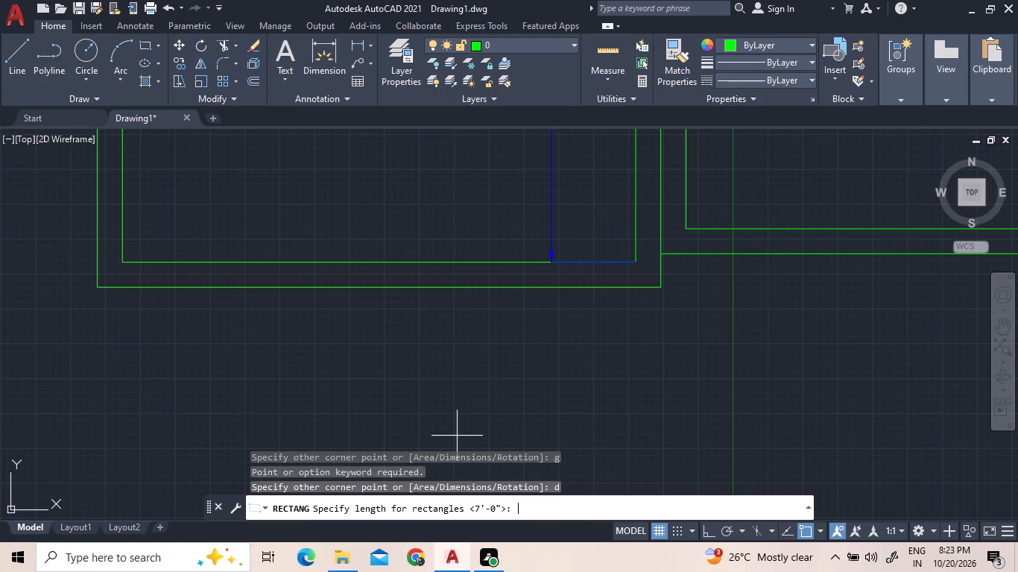
key(7)
key(apostrophe)
key(Return)
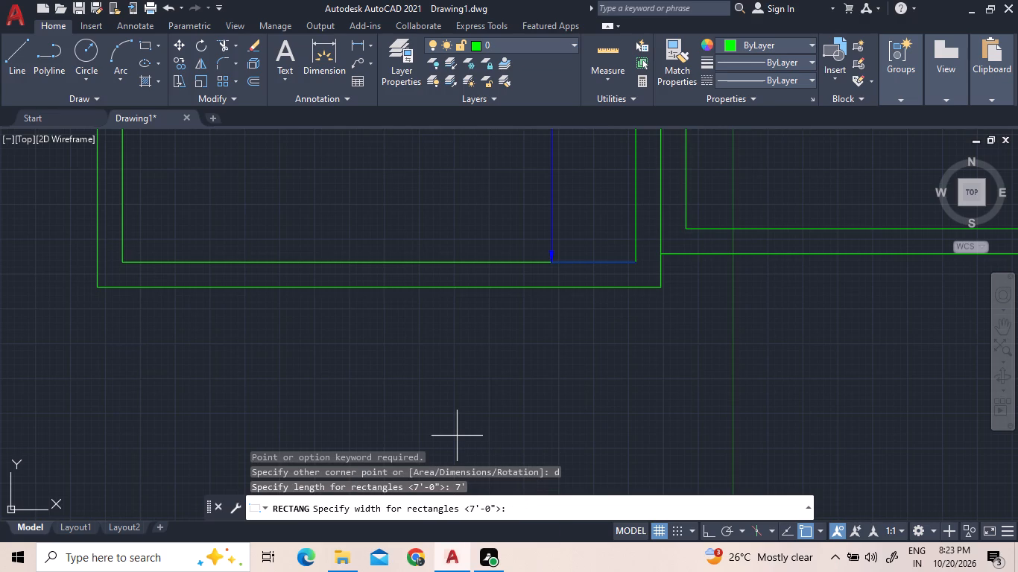
text(6')
key(Return)
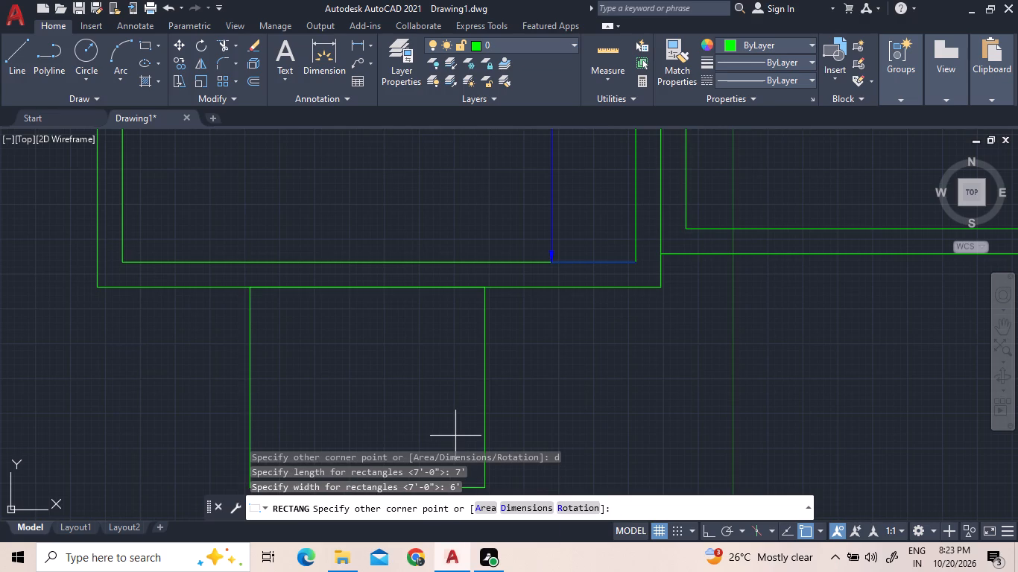
click(395, 352)
scroll(394, 357, down, 3)
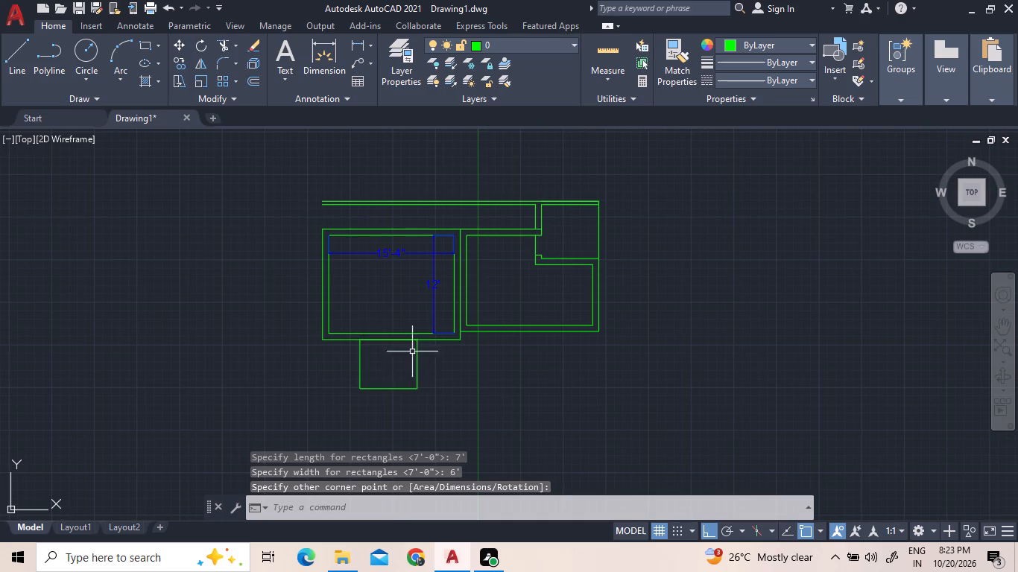
Offset the rectangle below the 15'-4" by 12' room outward by 9" to form its outer wall line.
scroll(410, 331, up, 2)
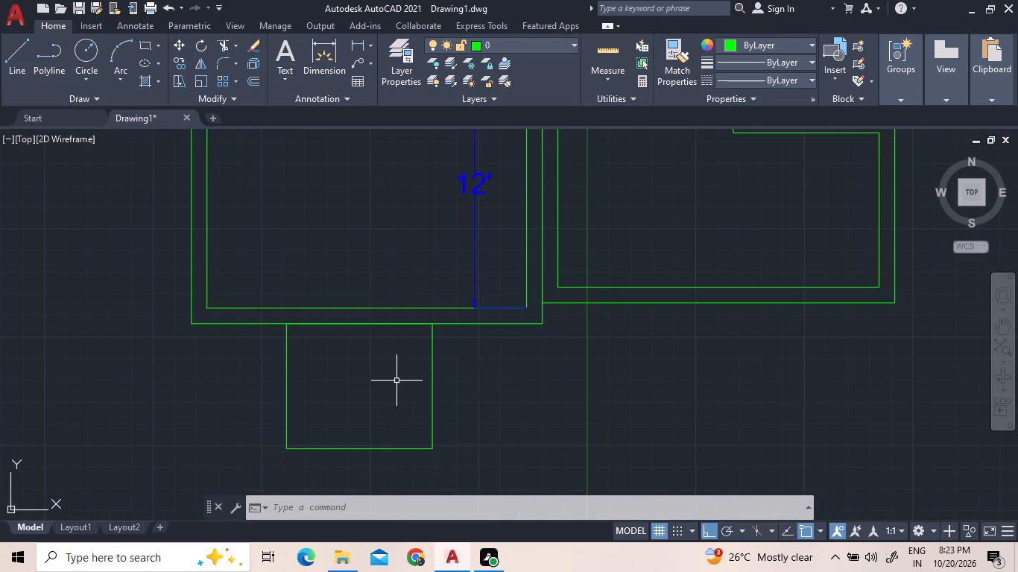
click(300, 419)
click(218, 385)
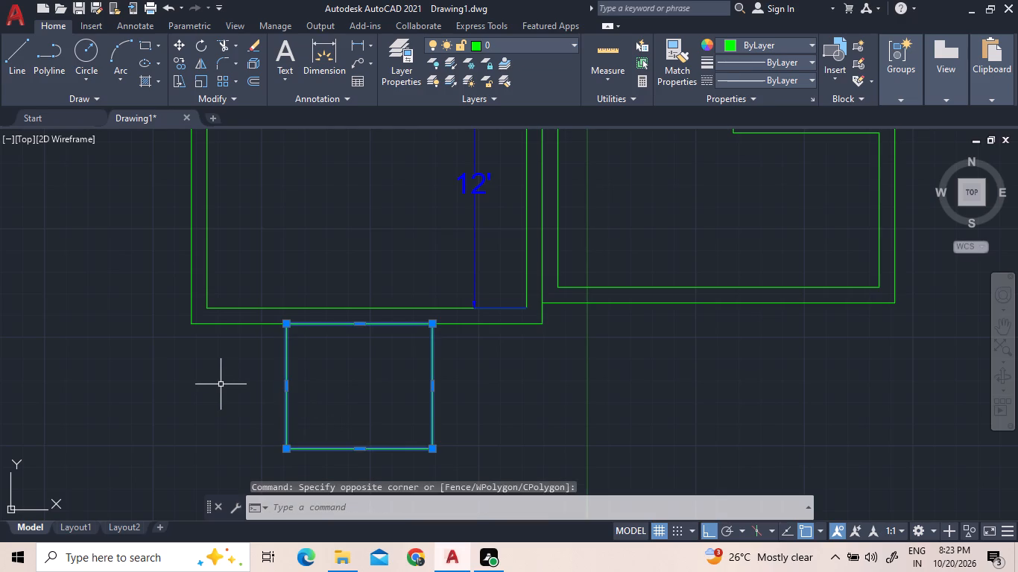
click(254, 78)
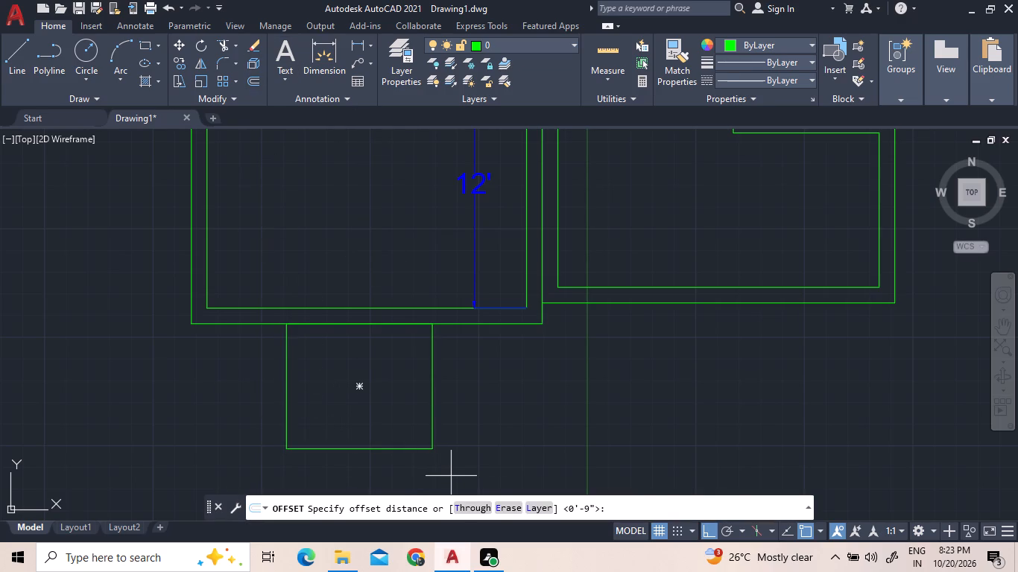
key(Return)
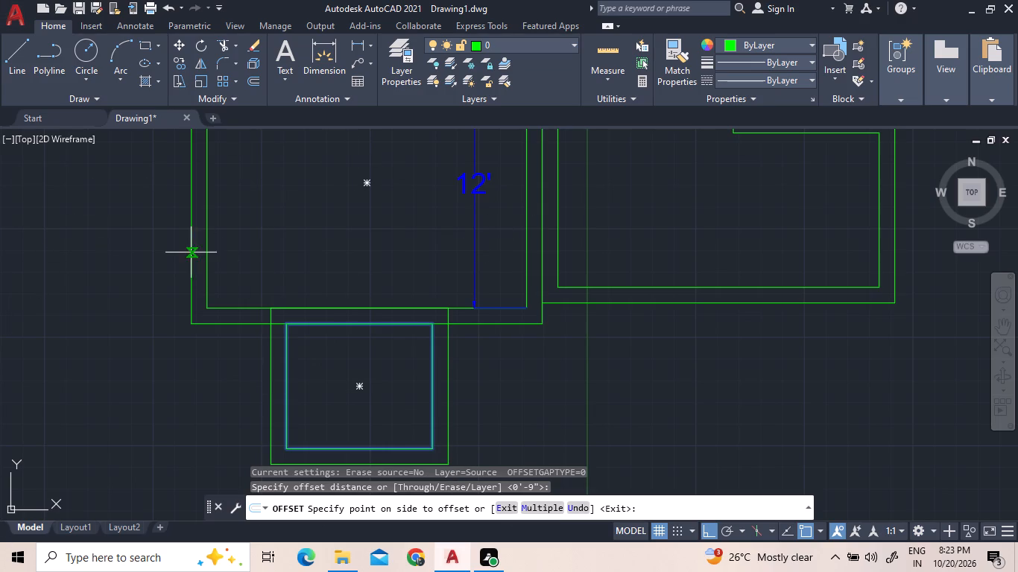
click(221, 238)
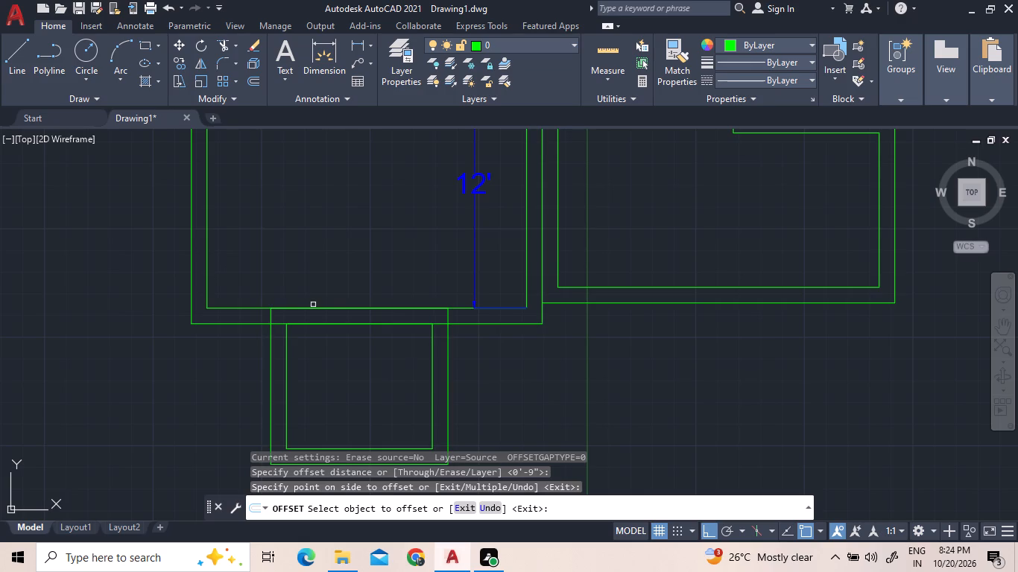
right_click(306, 271)
click(322, 281)
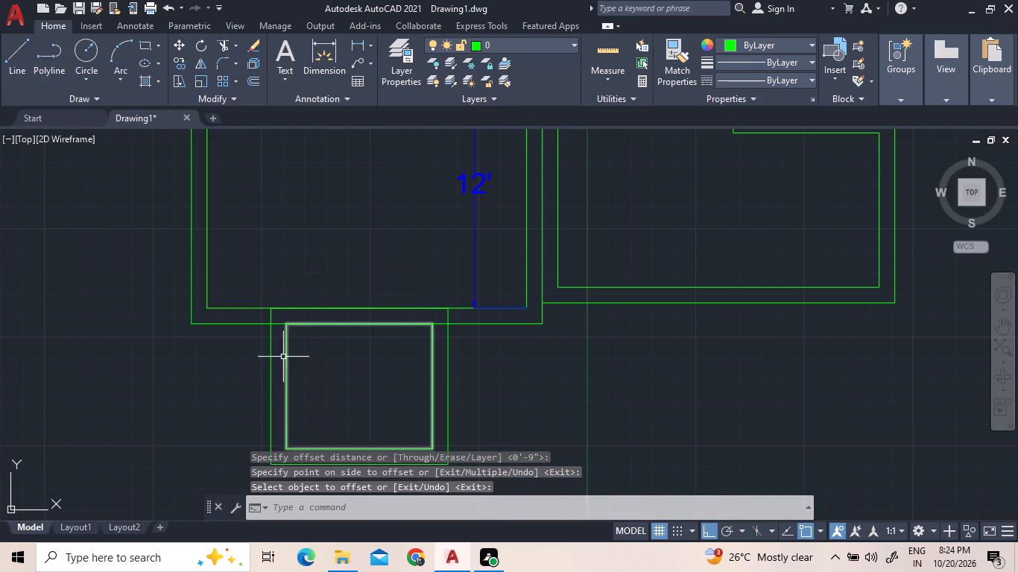
Trim the 15'-4" room's outer lower wall line where it crosses the new lower room's left and right walls.
scroll(261, 272, down, 1)
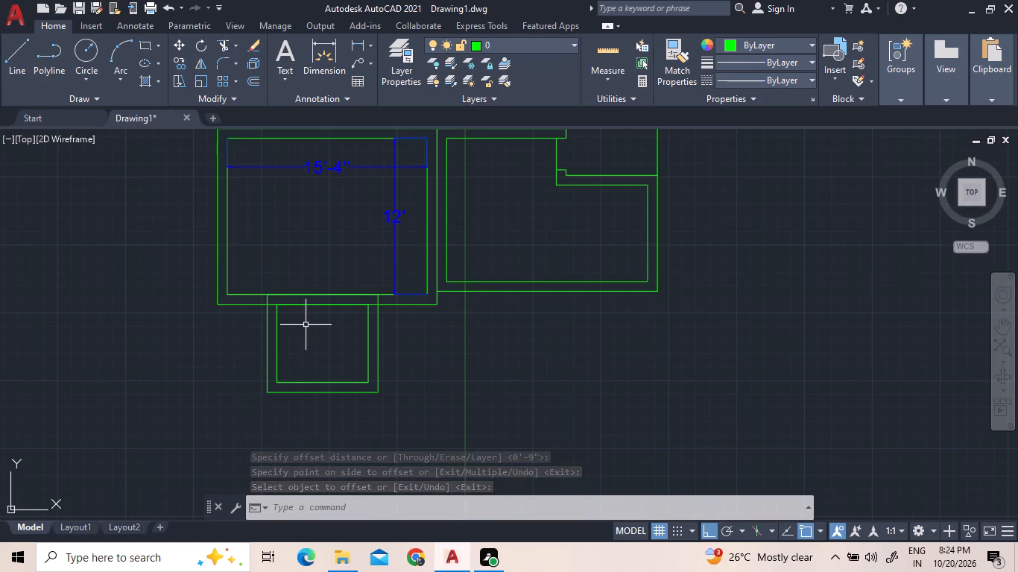
scroll(312, 295, up, 2)
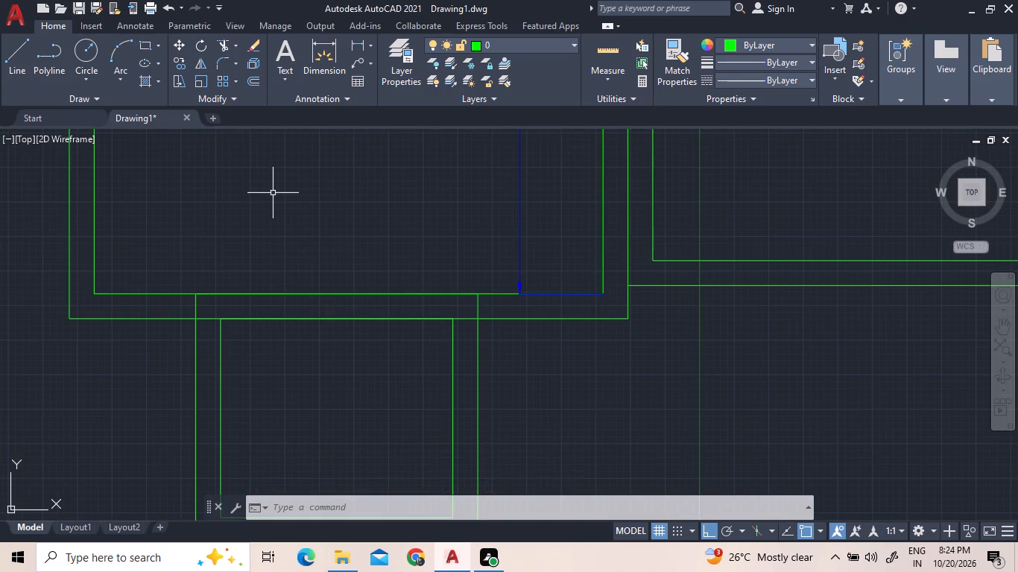
click(223, 45)
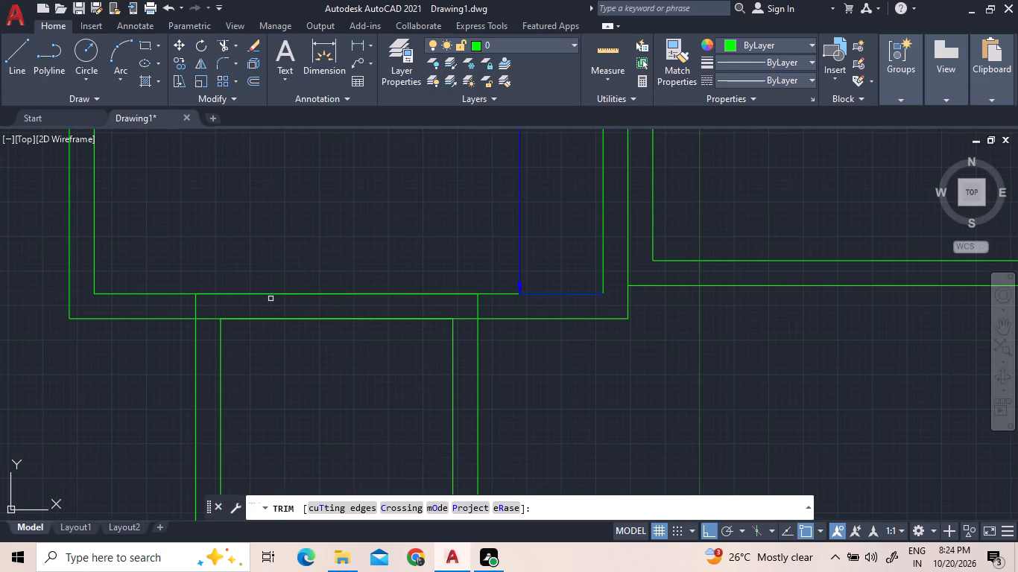
right_click(244, 261)
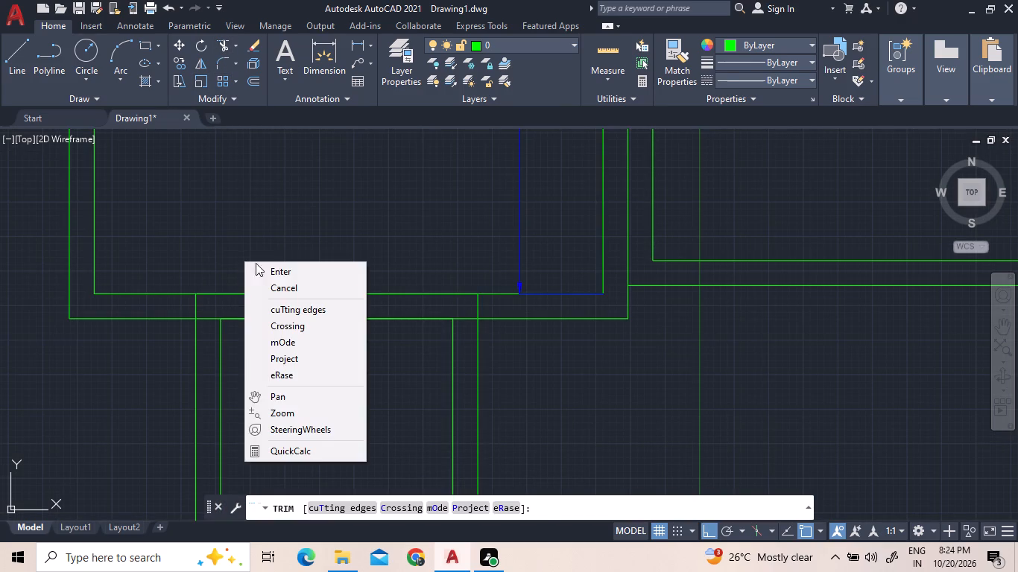
click(259, 269)
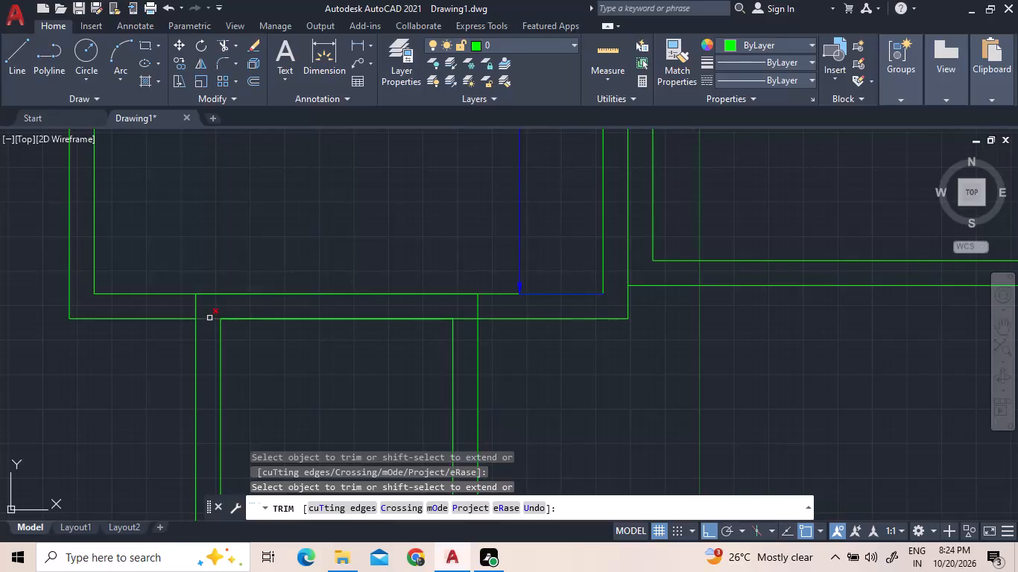
click(209, 318)
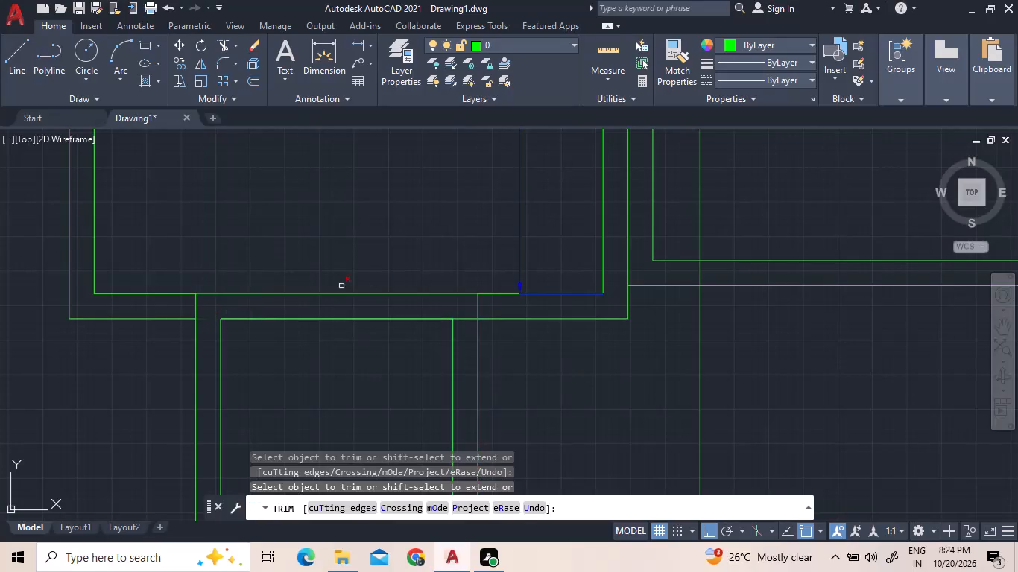
click(464, 320)
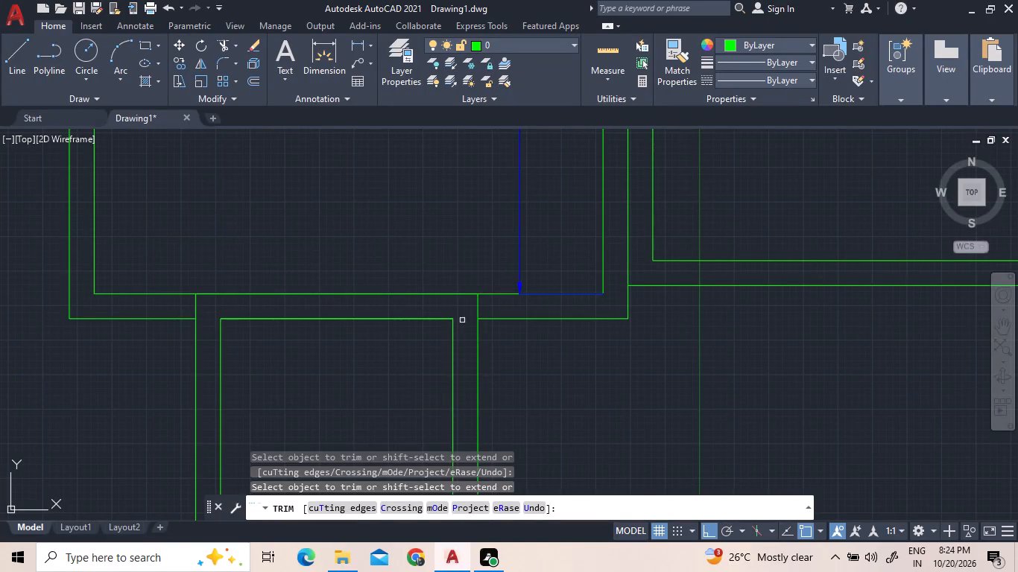
Add linear dimensions inside the new lower room for its inner height and its inner width.
scroll(373, 245, down, 3)
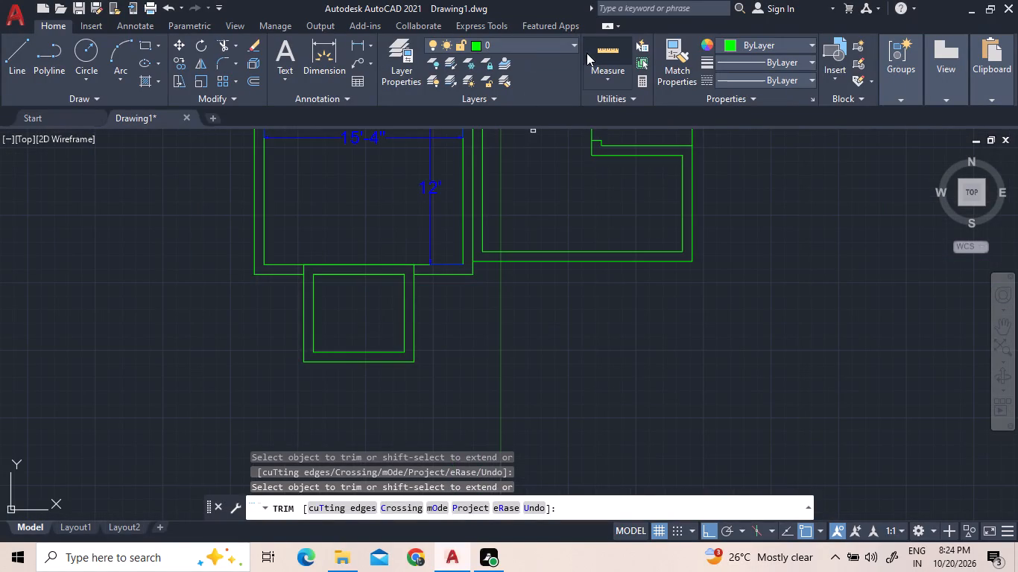
click(361, 44)
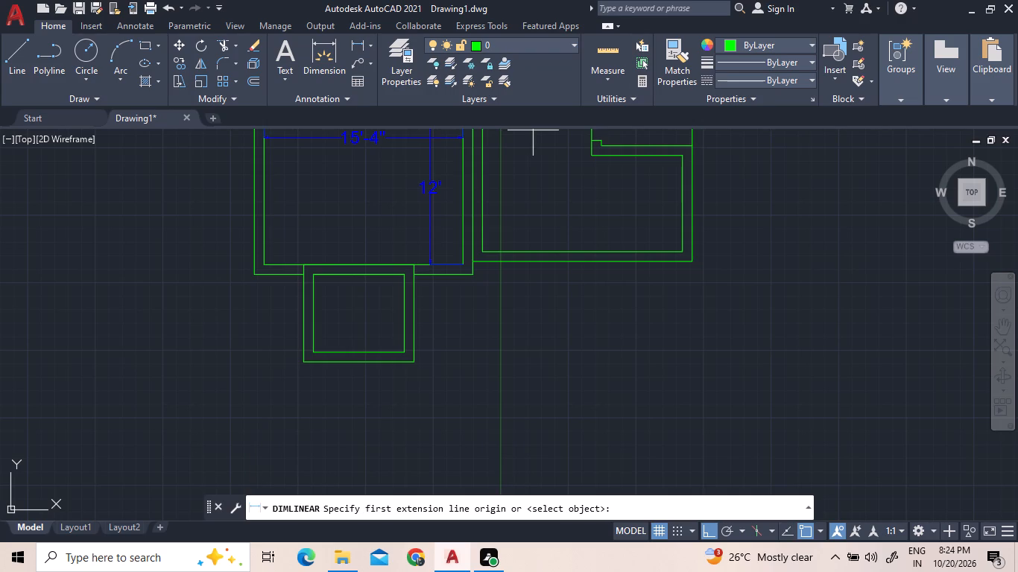
click(361, 276)
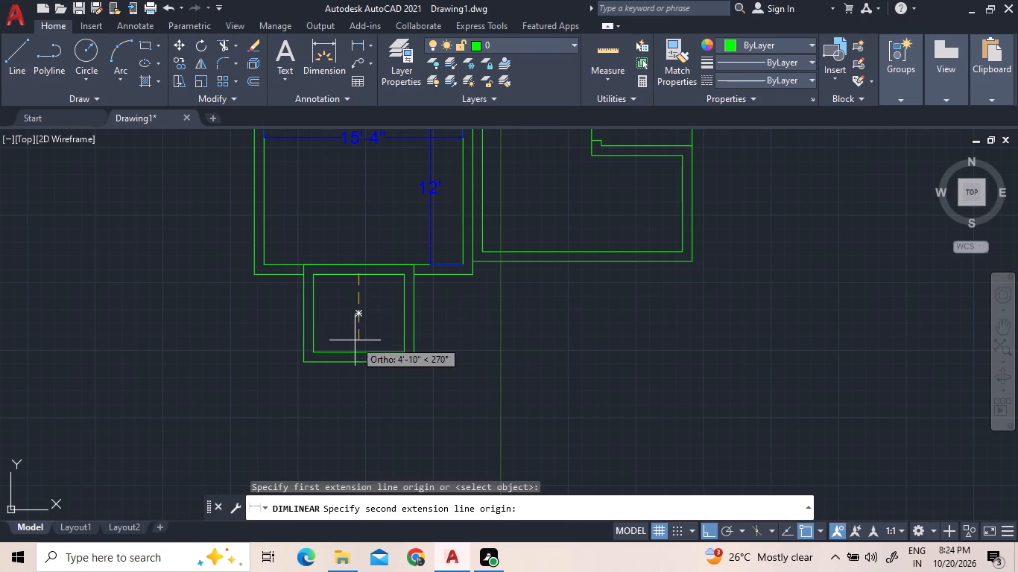
click(356, 349)
click(344, 345)
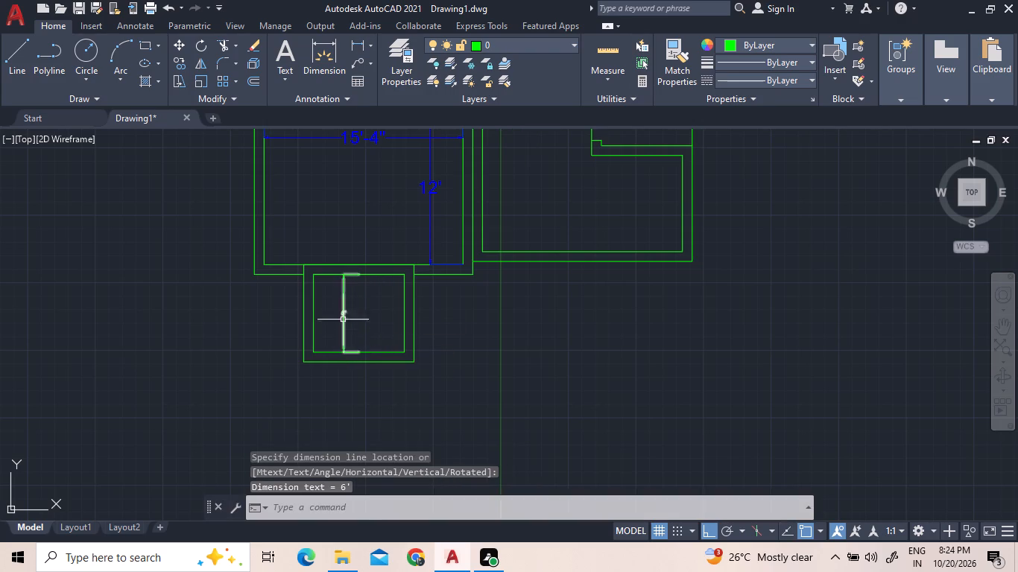
scroll(340, 308, up, 2)
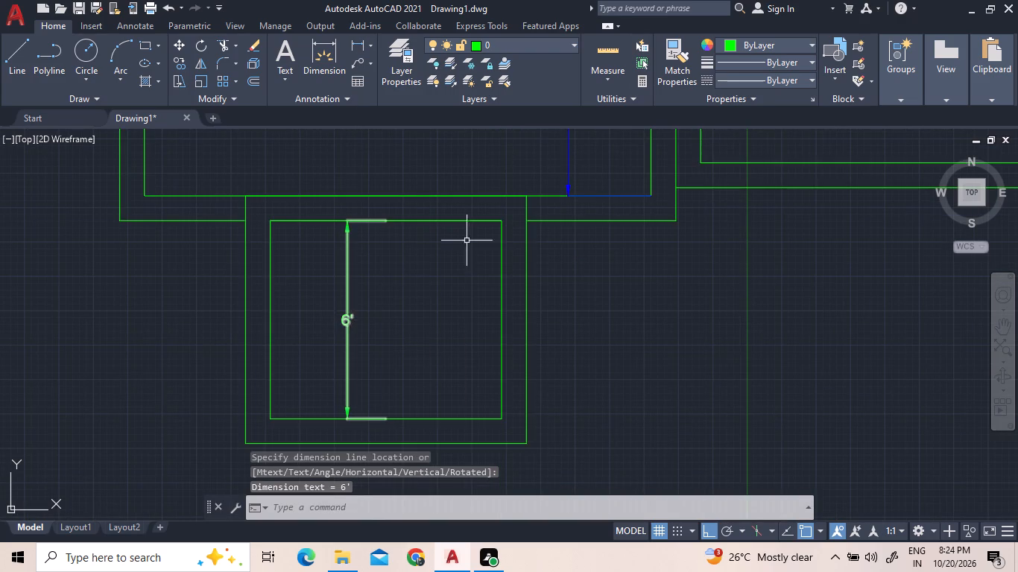
click(361, 42)
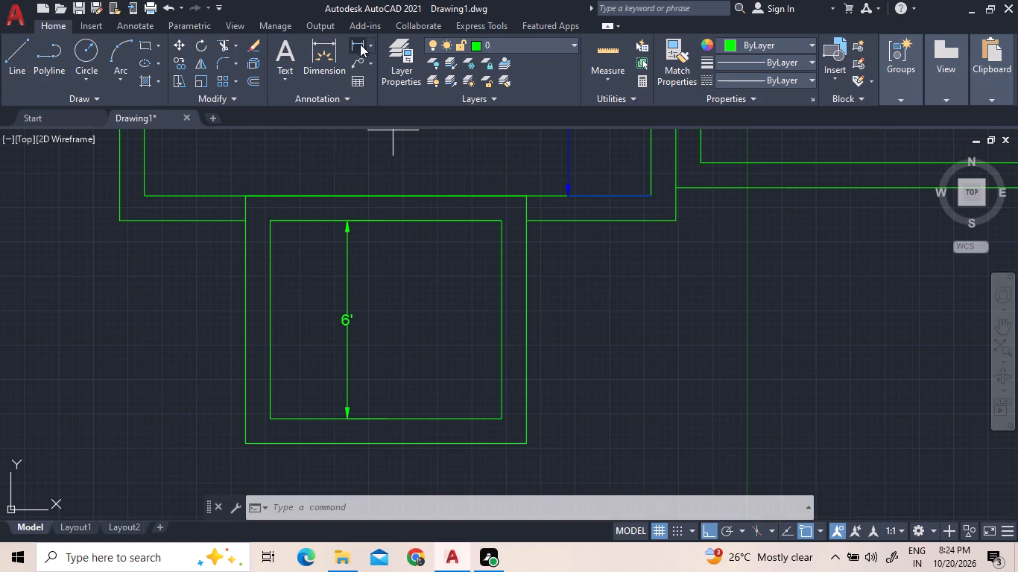
click(273, 221)
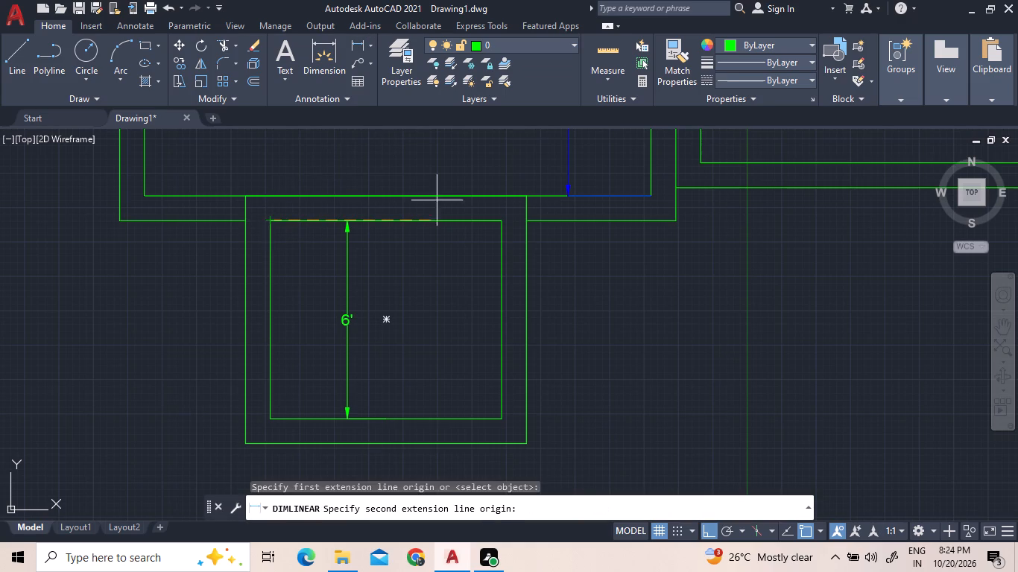
click(500, 223)
click(492, 267)
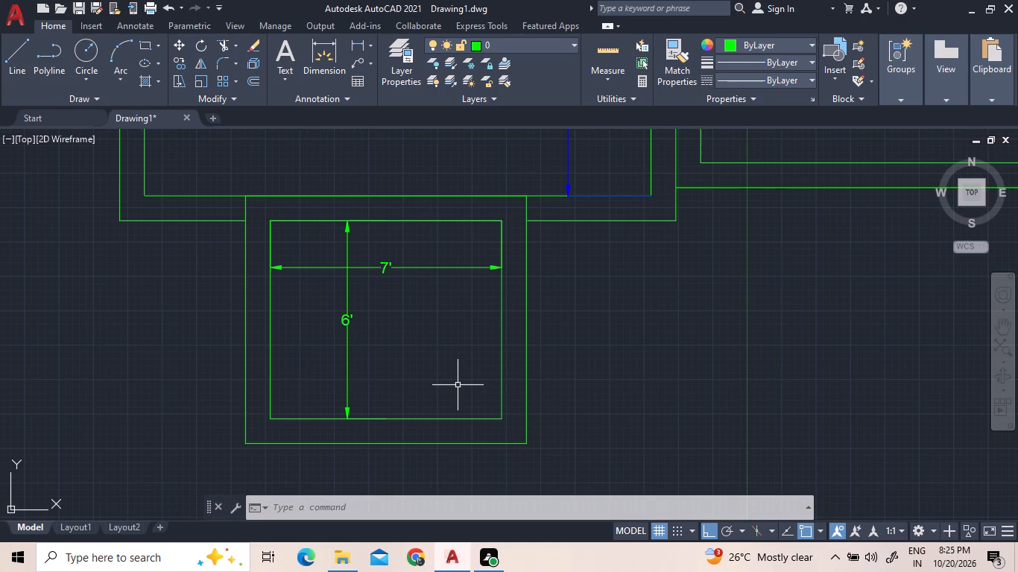
Trim the lower room's outer wall line where its two sides and top run into the 15'-4" room's lower wall.
scroll(455, 390, down, 1)
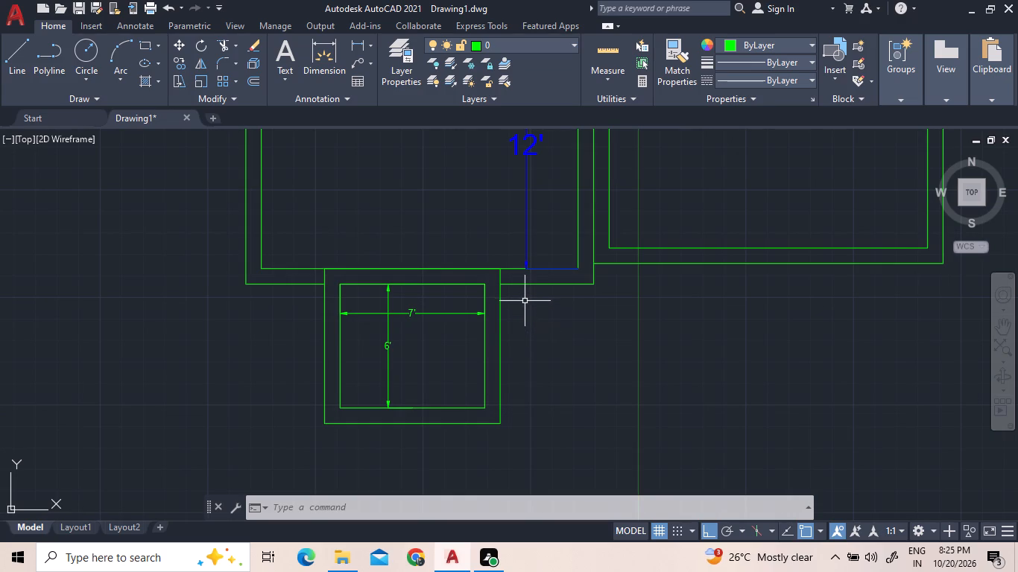
click(225, 48)
click(323, 280)
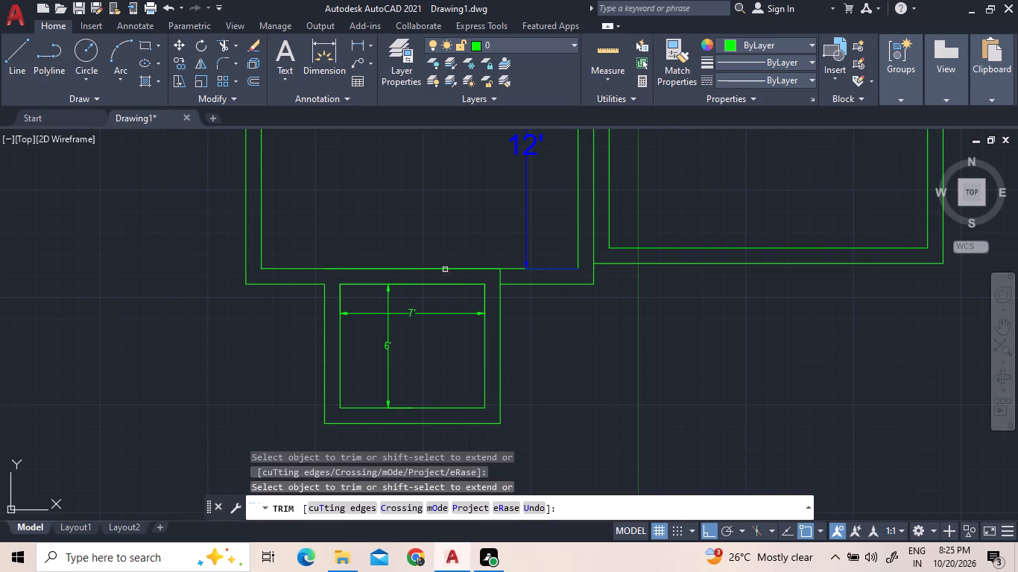
click(501, 278)
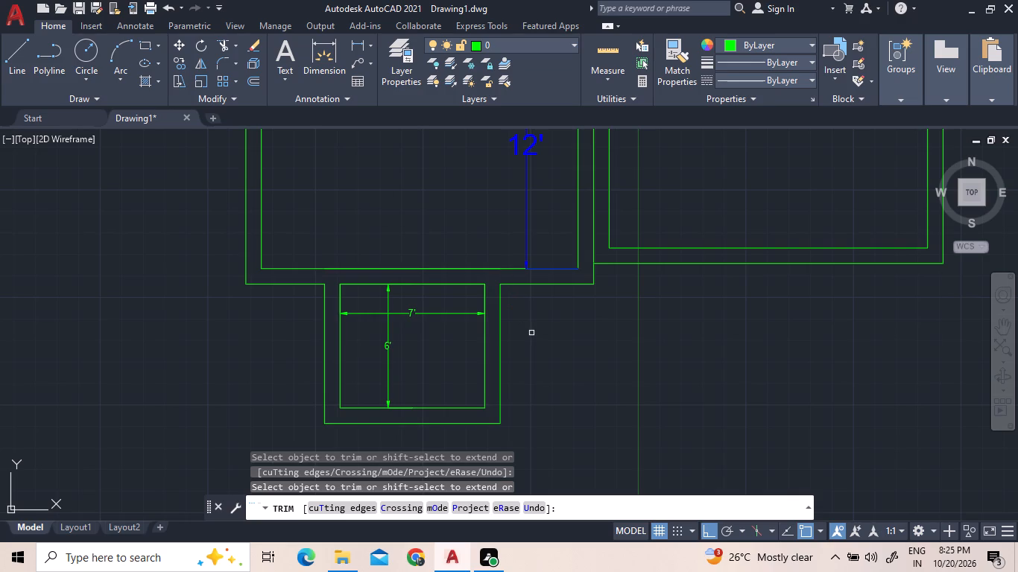
click(489, 270)
right_click(397, 202)
click(411, 208)
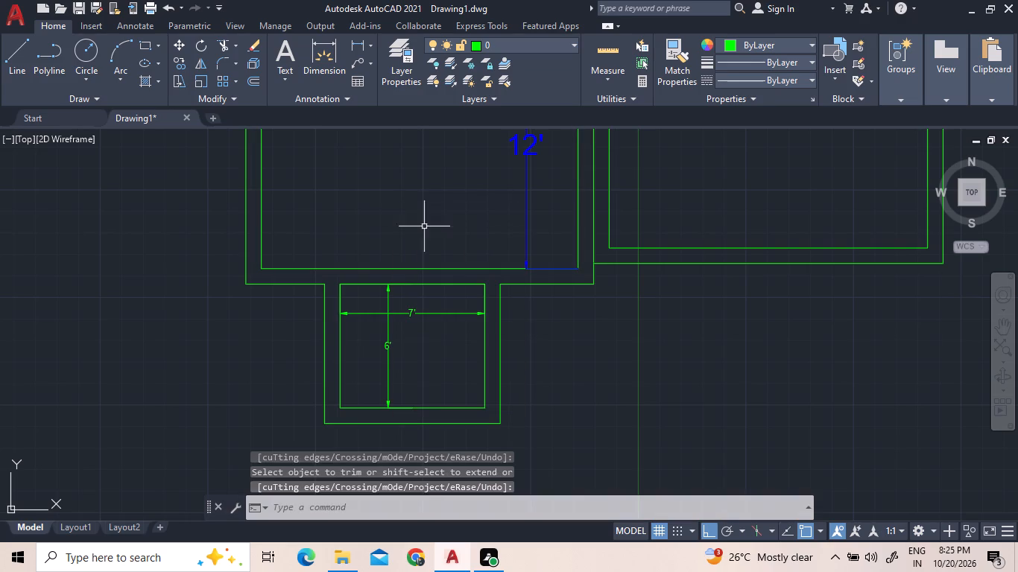
Draw a rectangle 10' long and 9' wide from the 7' by 6' room's outer lower right corner, extending down and to the left.
scroll(575, 399, down, 1)
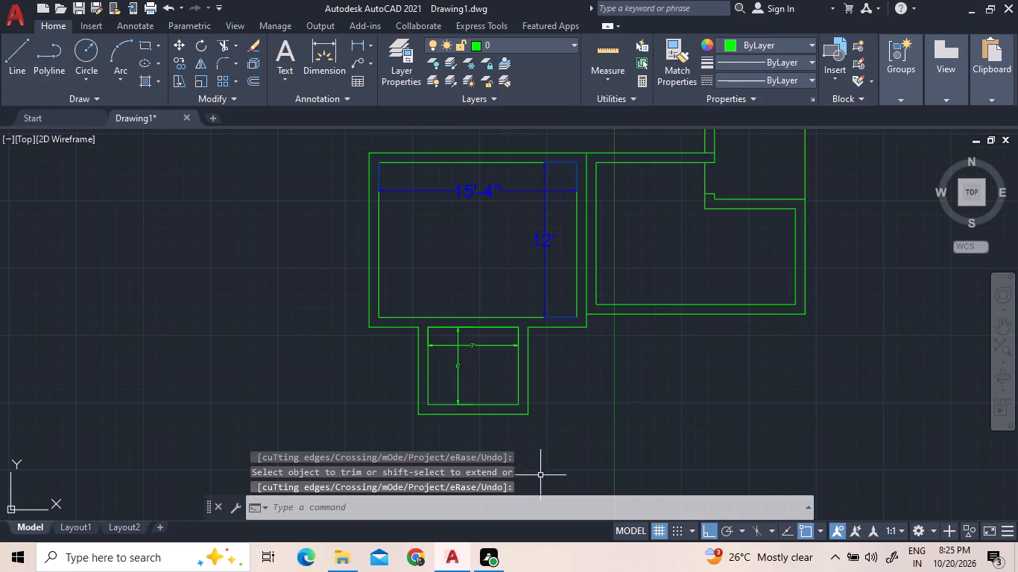
scroll(538, 483, up, 2)
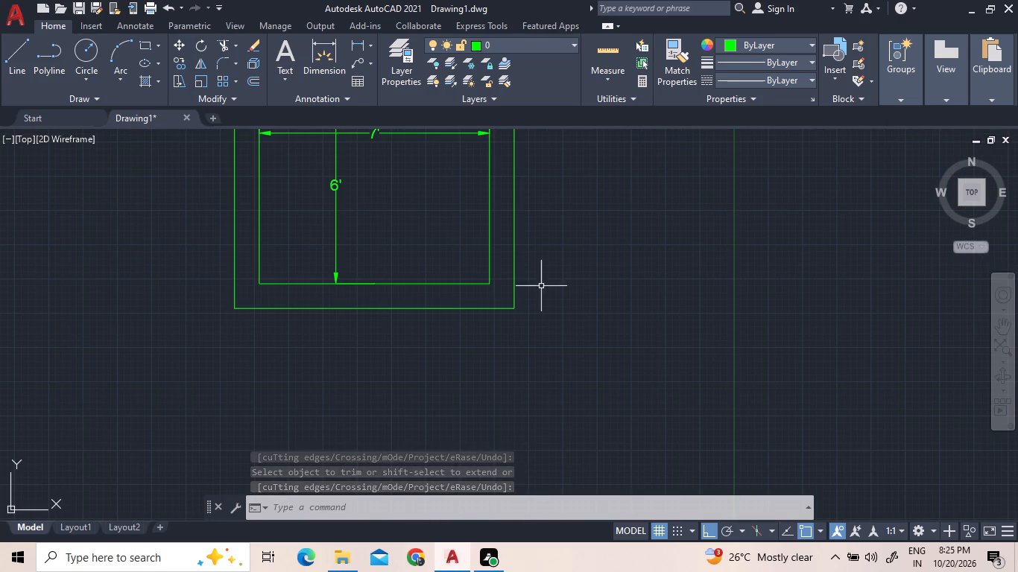
click(142, 45)
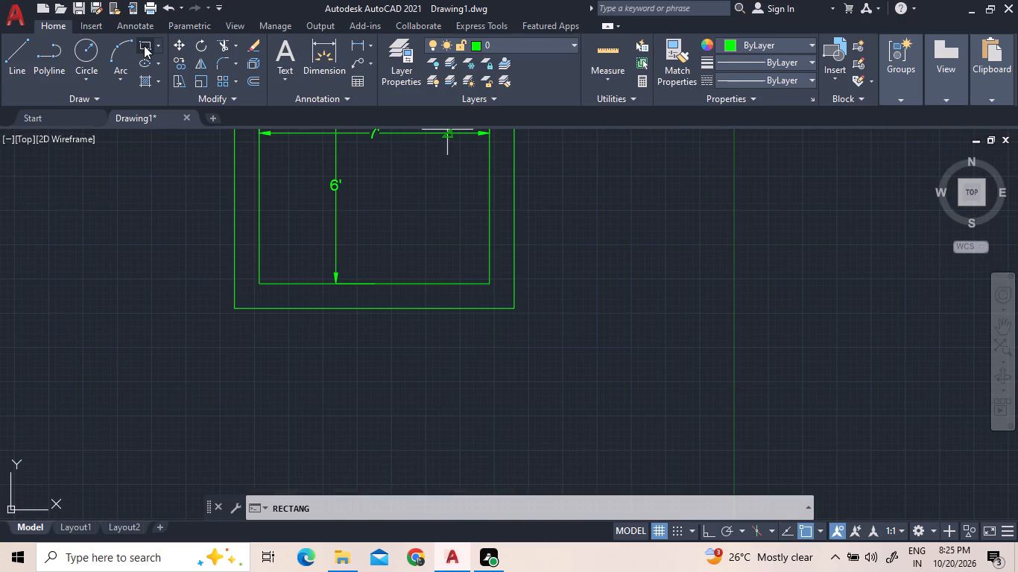
click(516, 309)
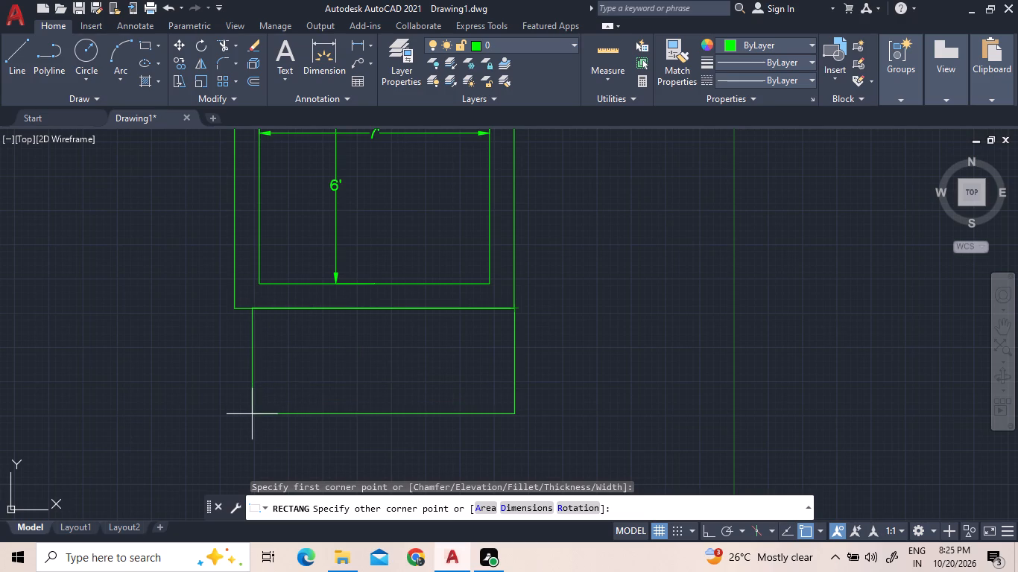
text(d)
key(space)
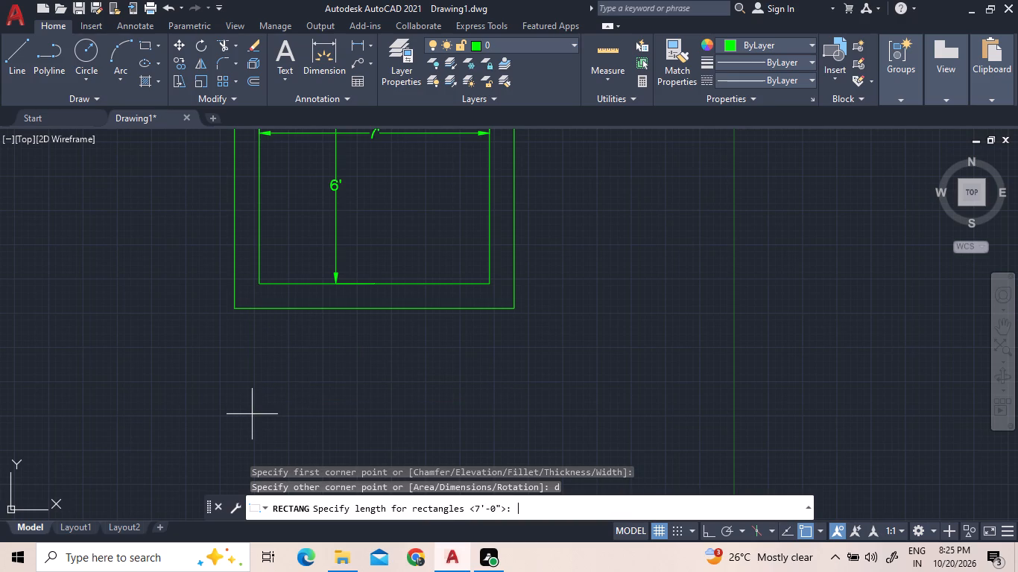
text(10')
key(Return)
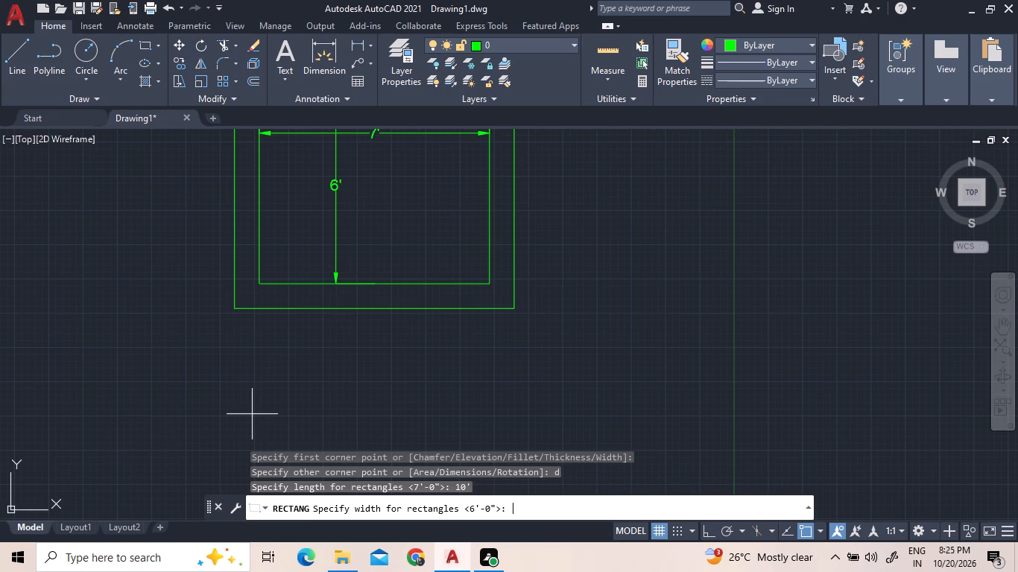
text(9')
key(Return)
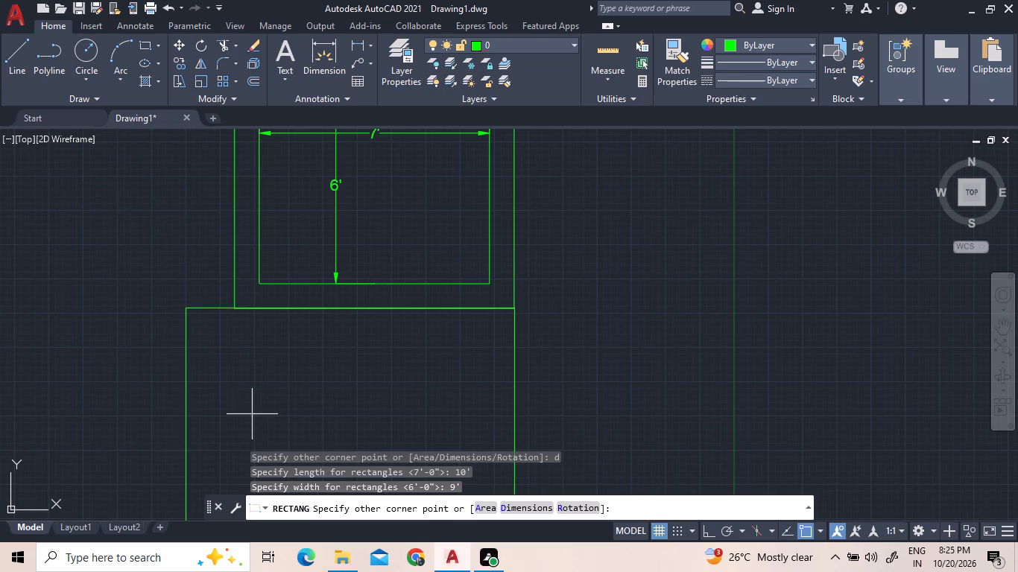
click(313, 381)
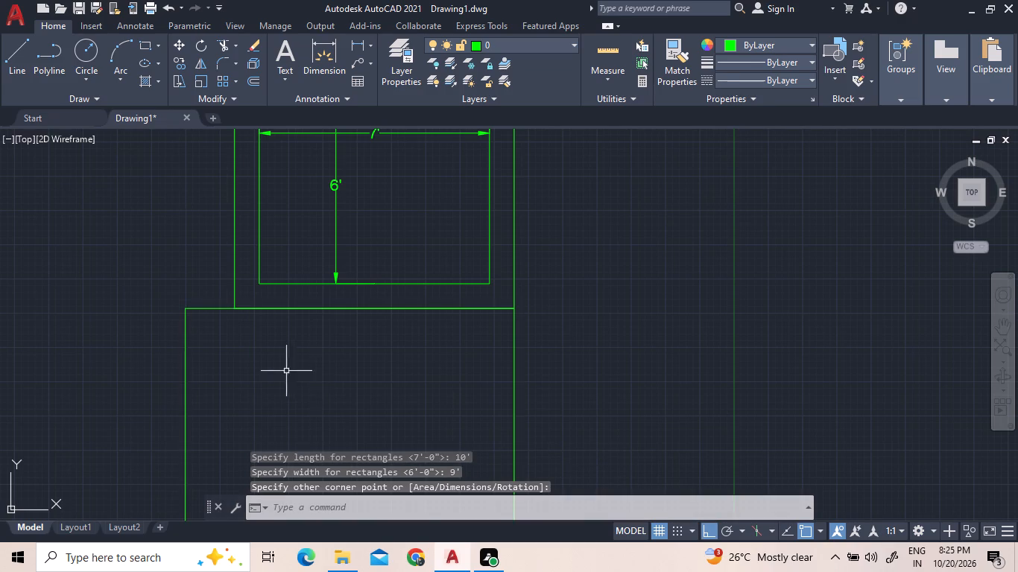
scroll(283, 371, down, 4)
scroll(284, 440, up, 3)
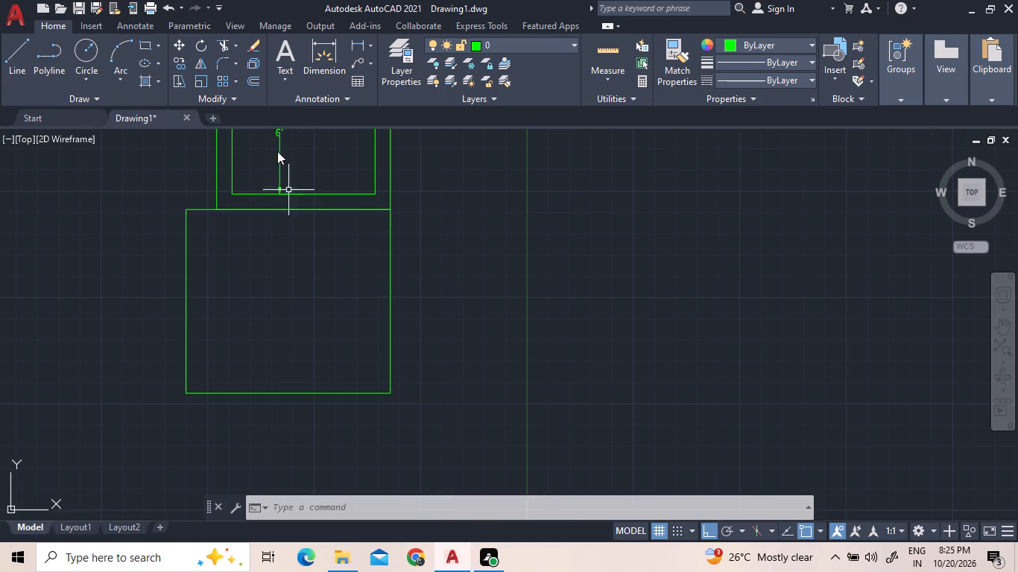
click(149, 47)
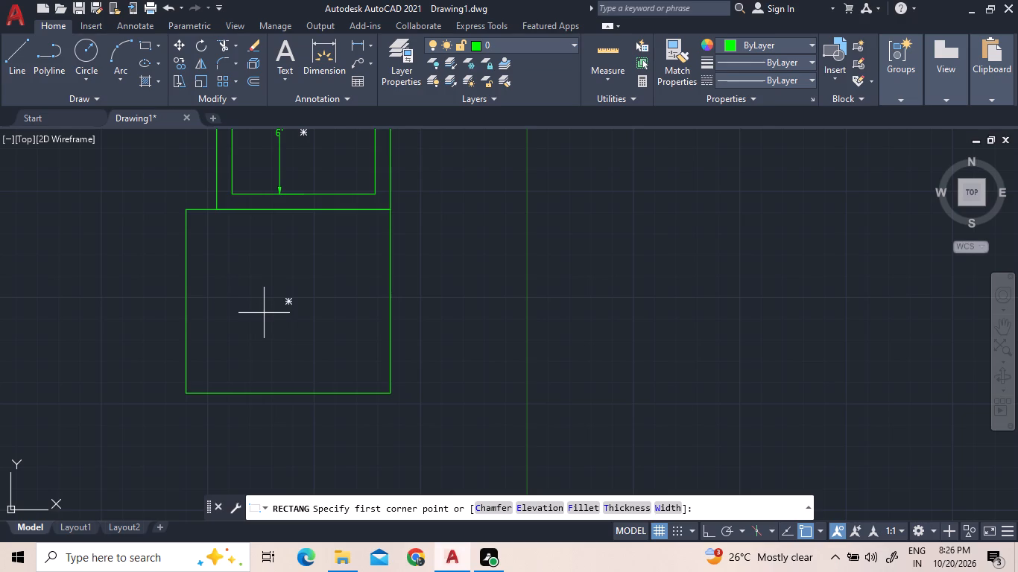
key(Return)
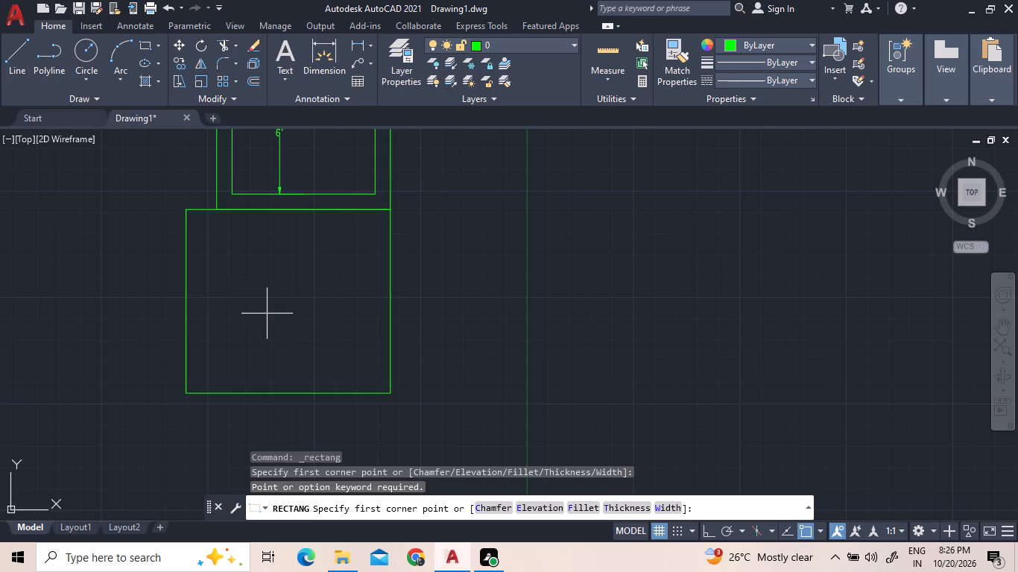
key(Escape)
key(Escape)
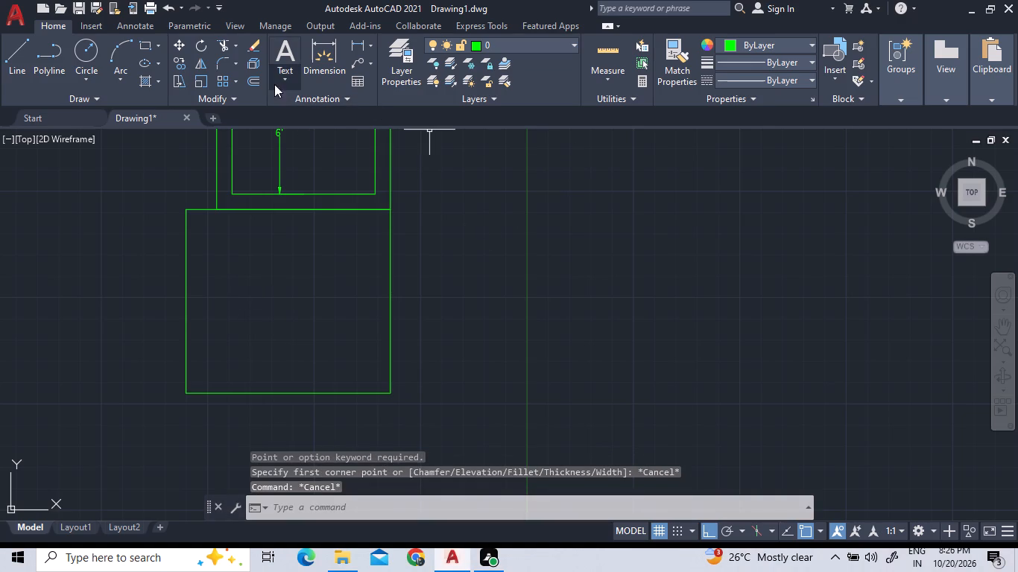
Offset the 10' by 9' rectangle outward by 9" to form the room's outer wall line.
click(253, 82)
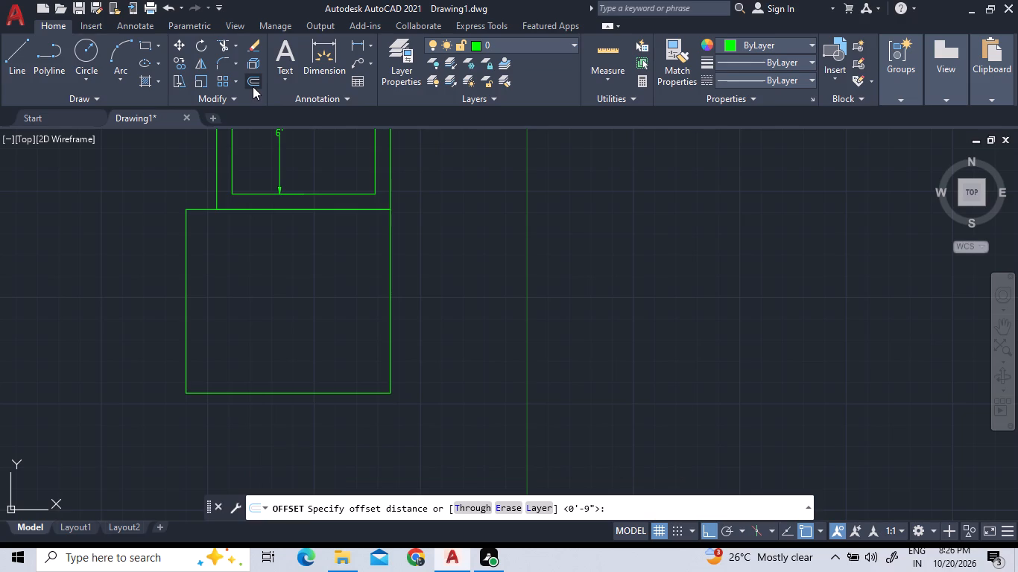
key(Return)
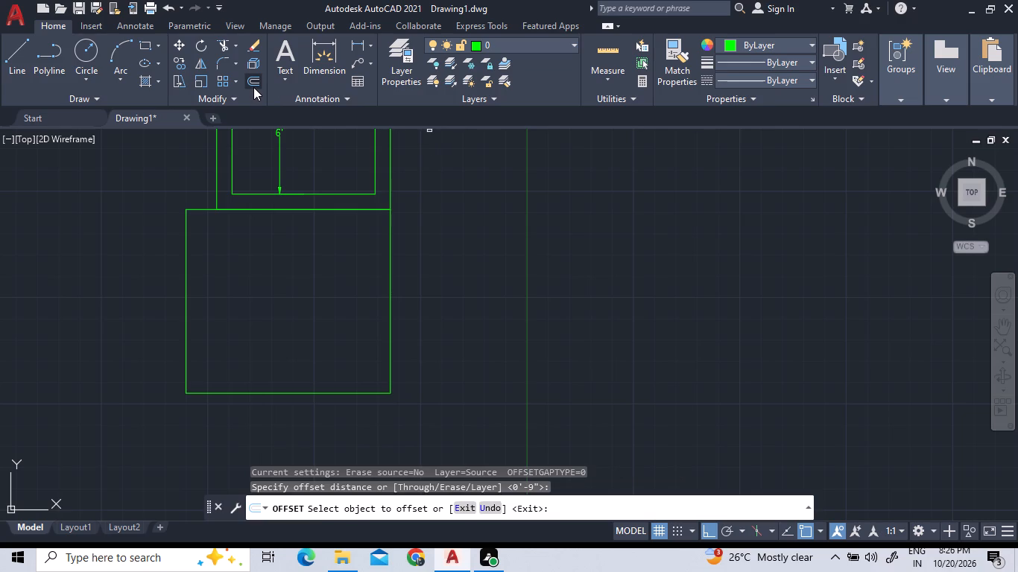
click(390, 297)
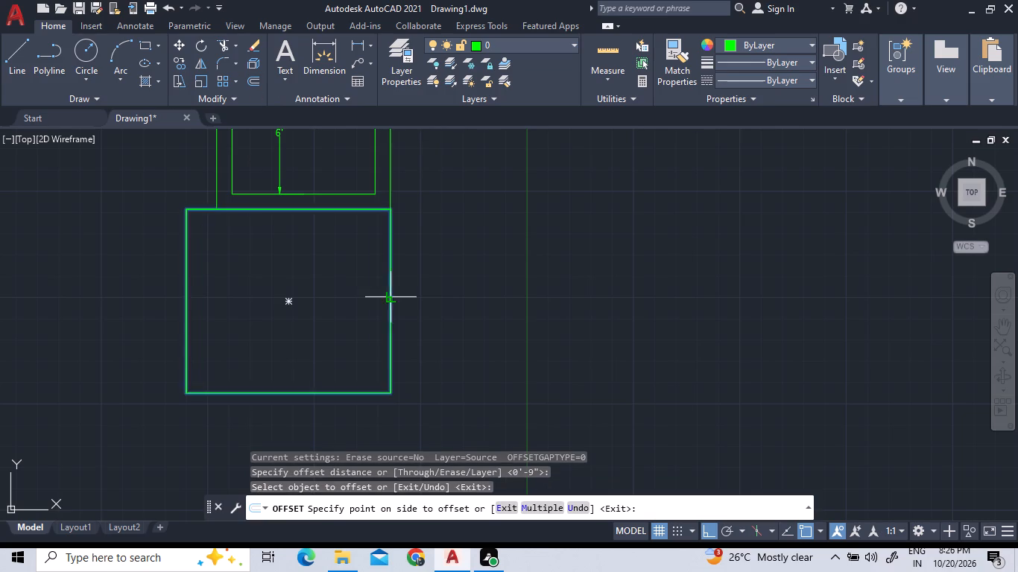
click(433, 299)
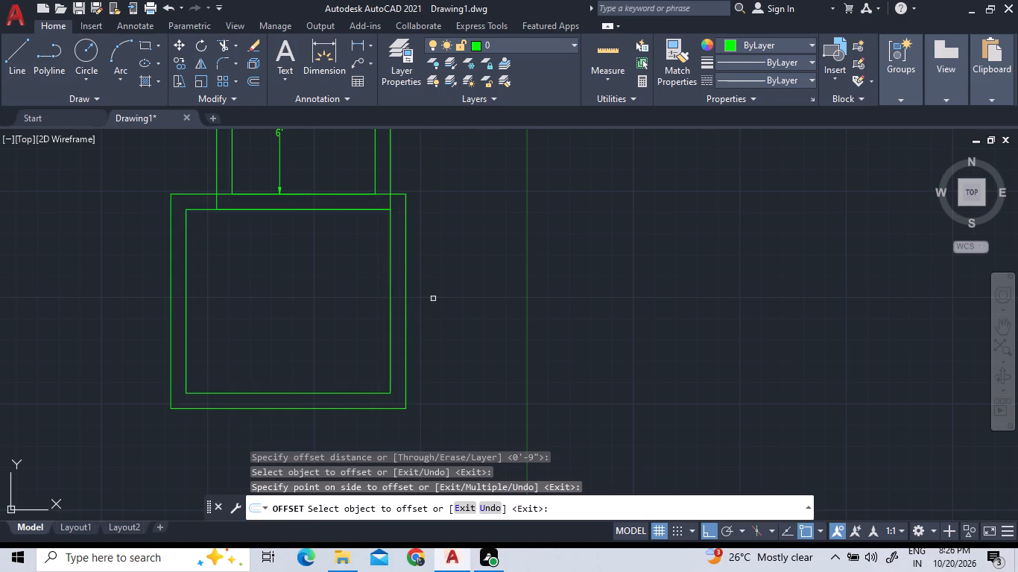
right_click(236, 276)
click(246, 285)
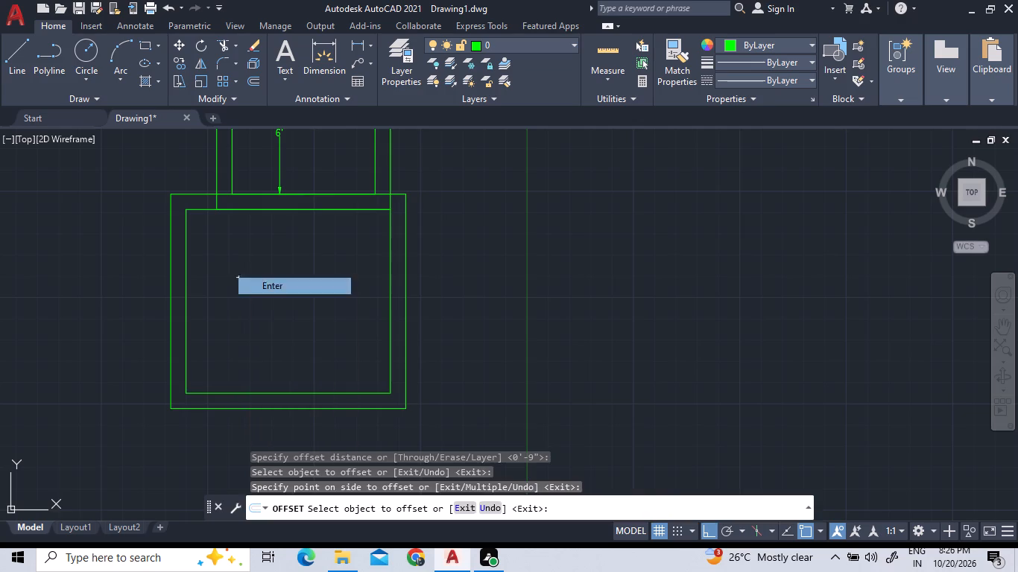
click(238, 288)
click(139, 267)
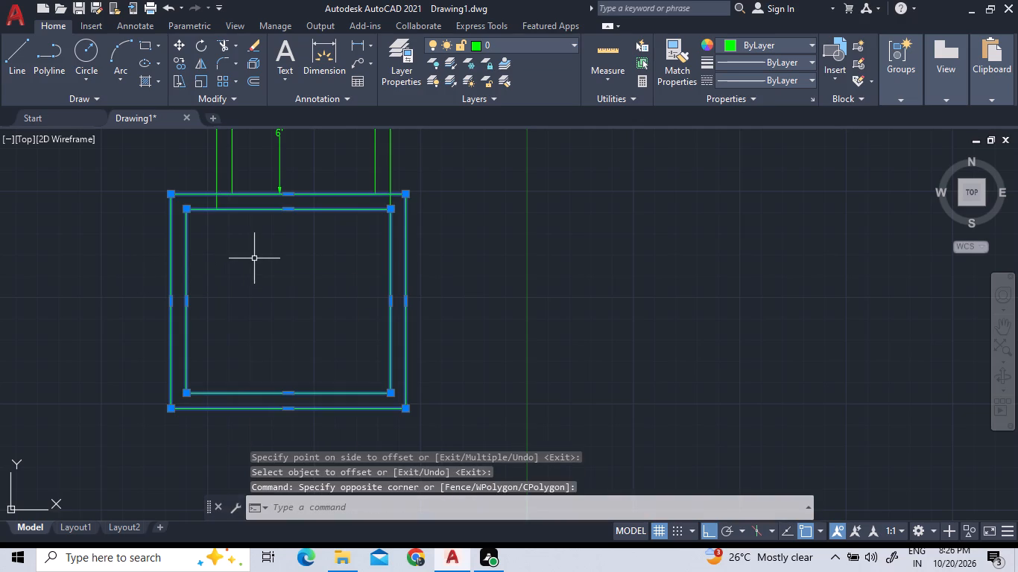
scroll(291, 181, up, 3)
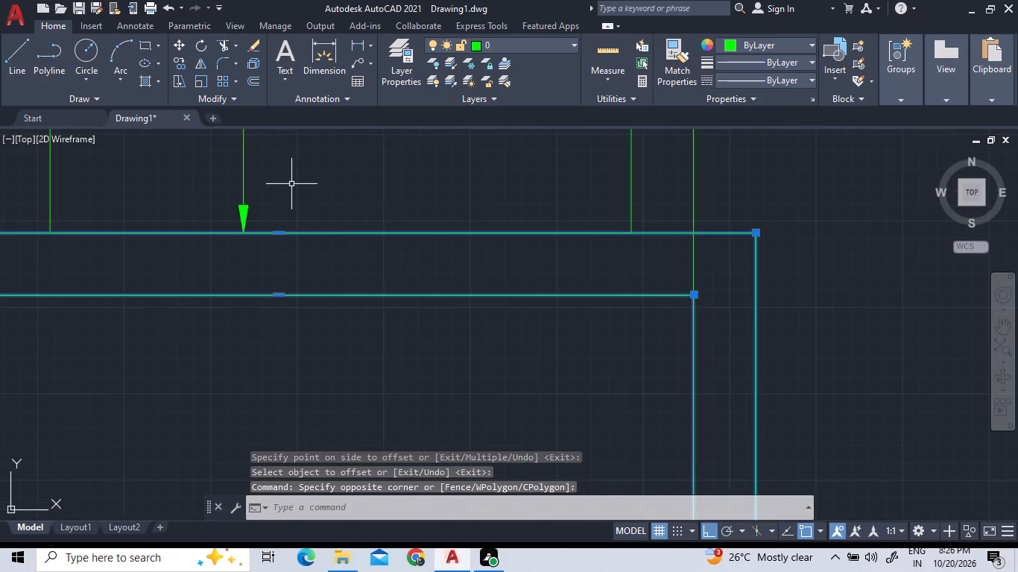
scroll(291, 191, down, 3)
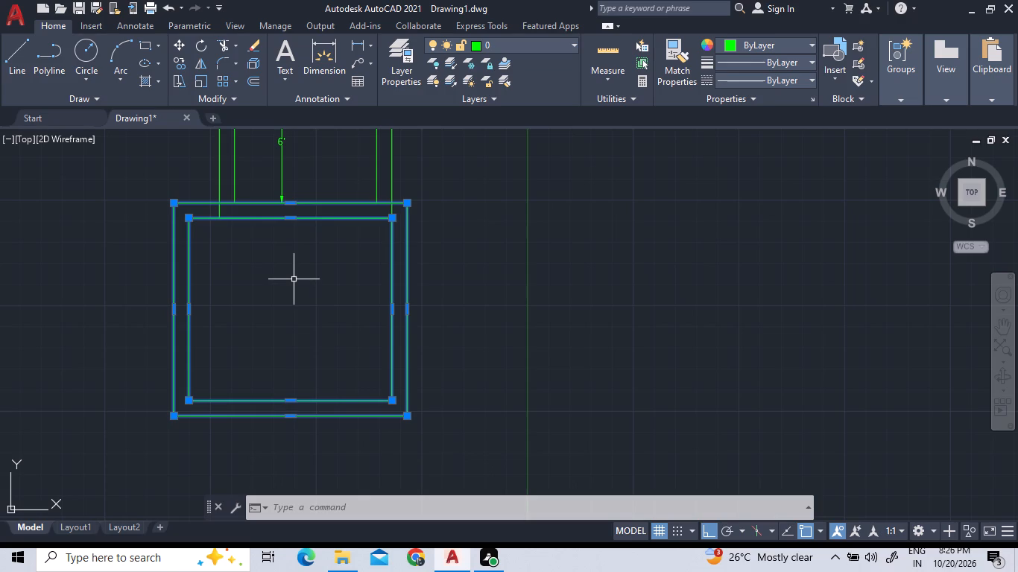
key(Escape)
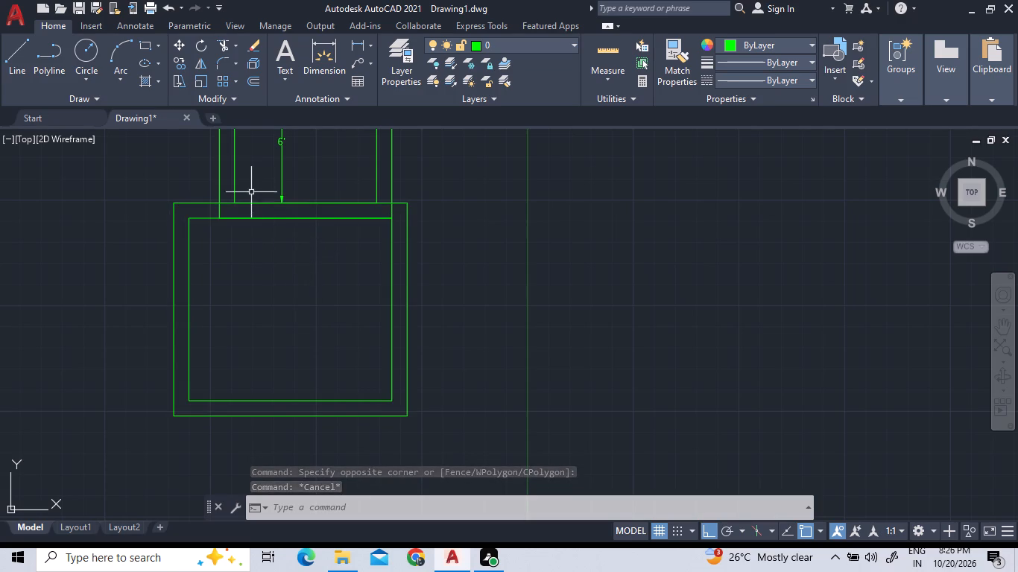
Trim the overlapping wall lines where the 7' by 6' room's side walls and bottom meet the 10' by 9' room's upper wall.
scroll(245, 187, up, 2)
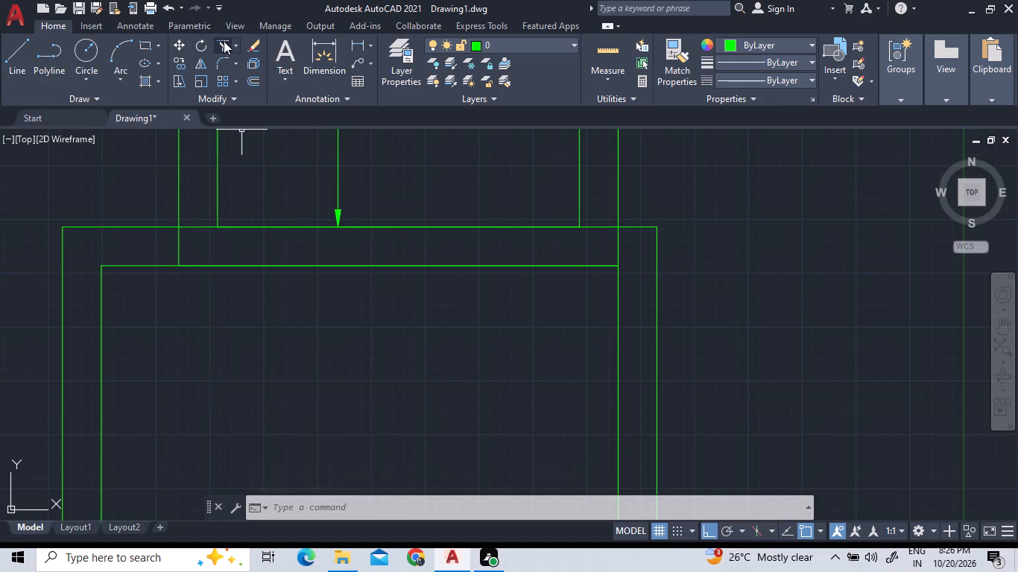
click(224, 42)
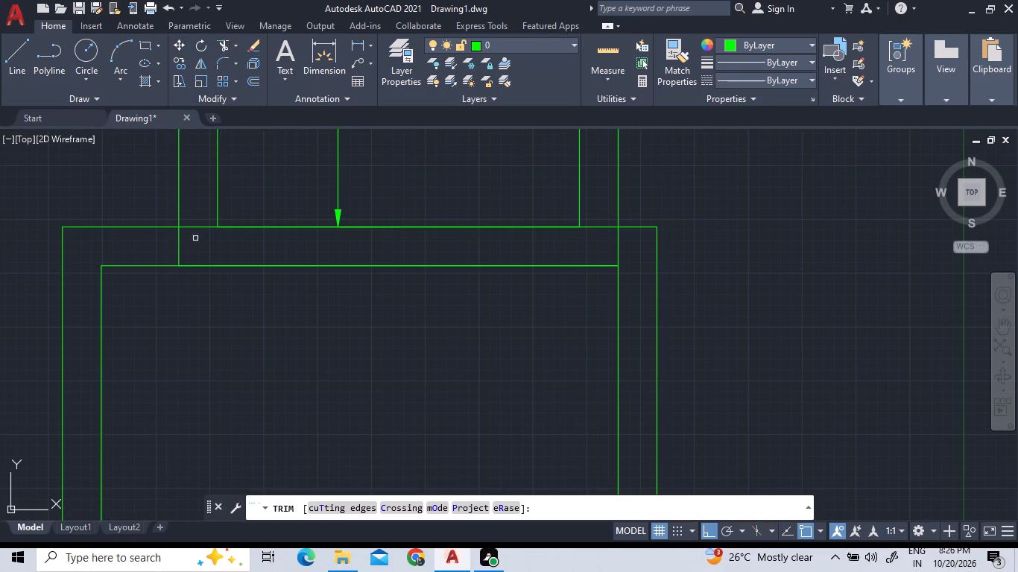
click(196, 226)
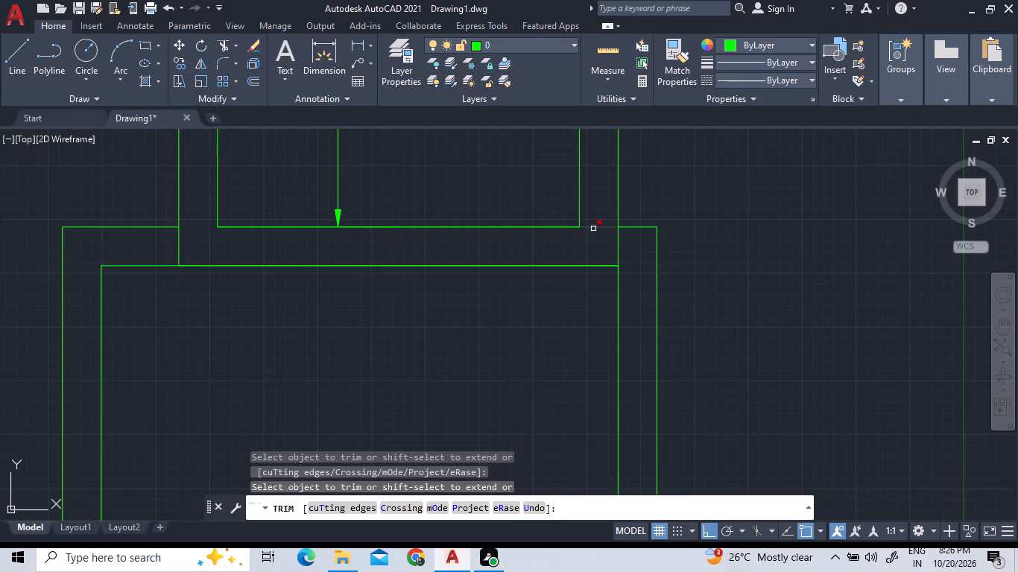
click(593, 229)
click(472, 226)
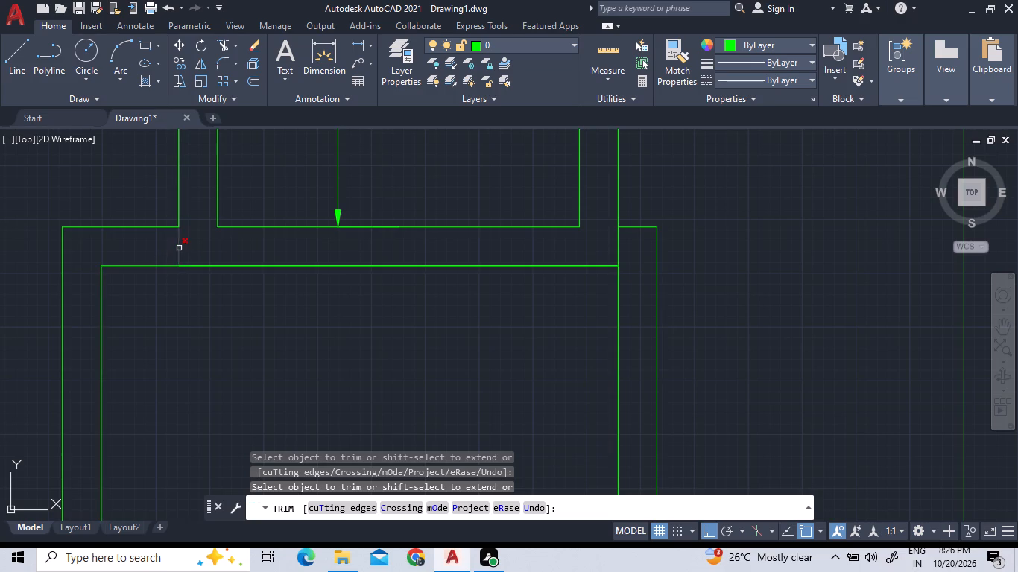
click(177, 248)
click(619, 246)
scroll(587, 250, down, 3)
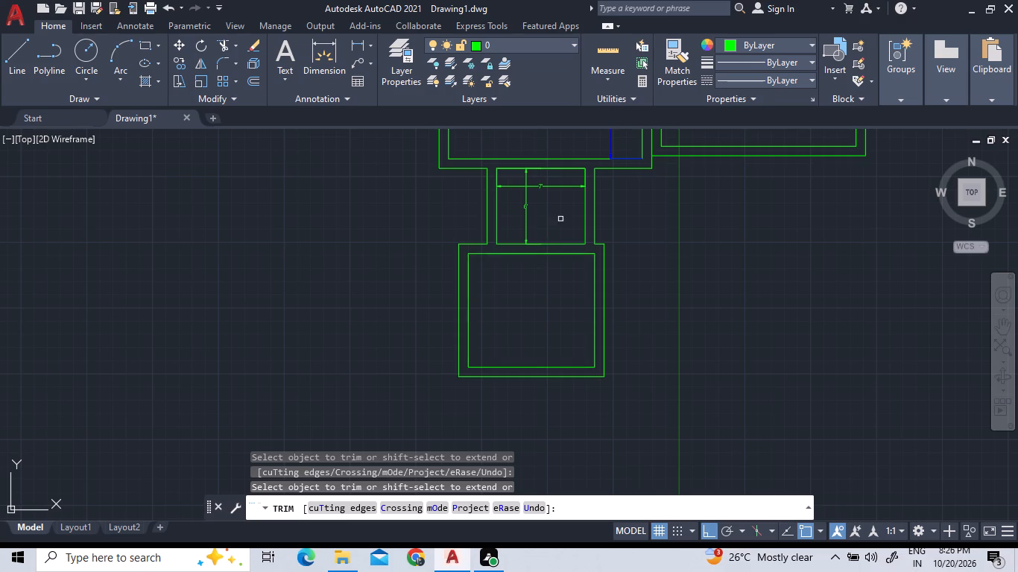
right_click(692, 255)
click(700, 258)
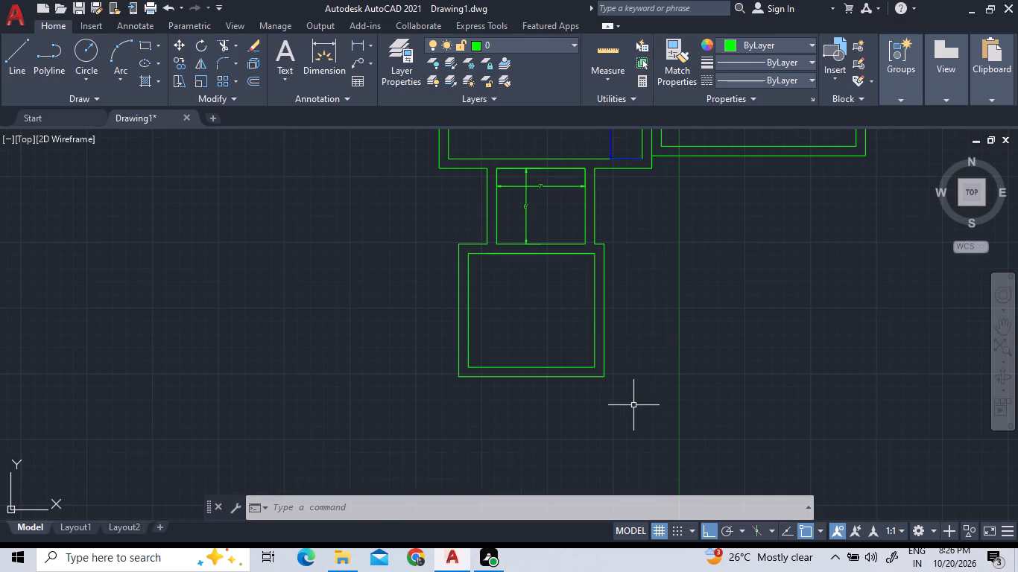
Examine the overall floor plan layout and how the rooms join together.
scroll(633, 405, down, 4)
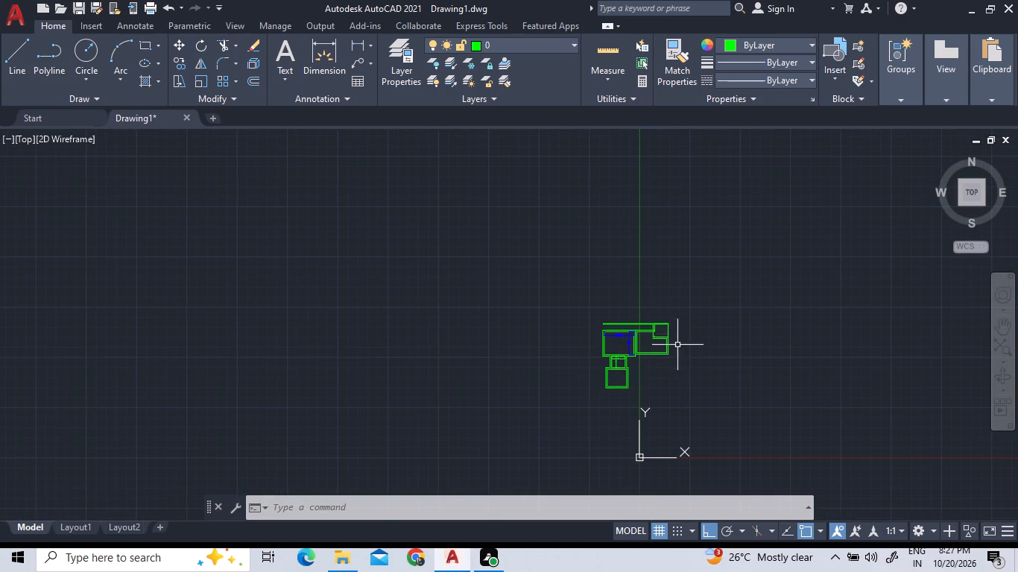
scroll(677, 345, up, 3)
scroll(637, 416, up, 2)
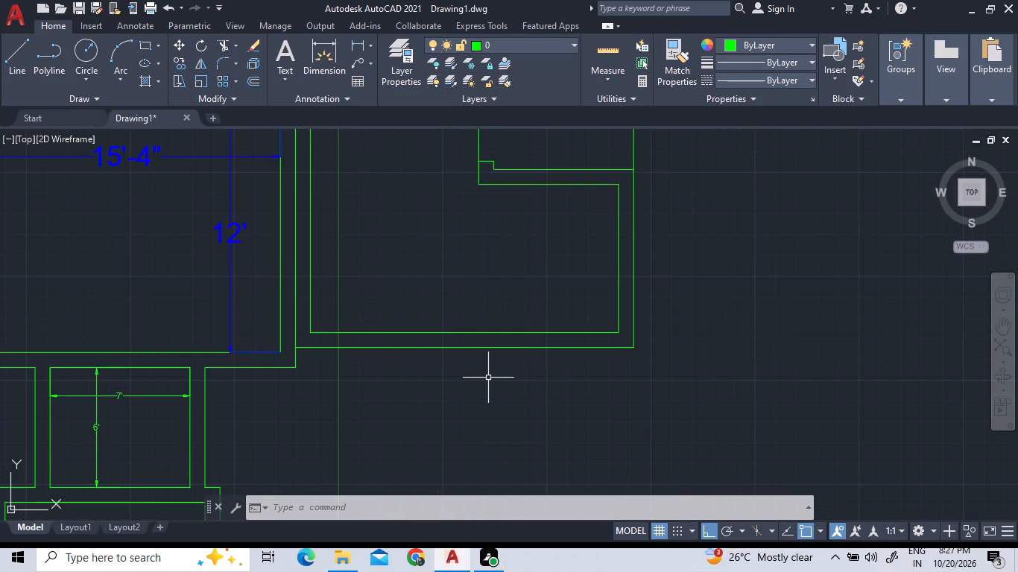
scroll(446, 360, down, 2)
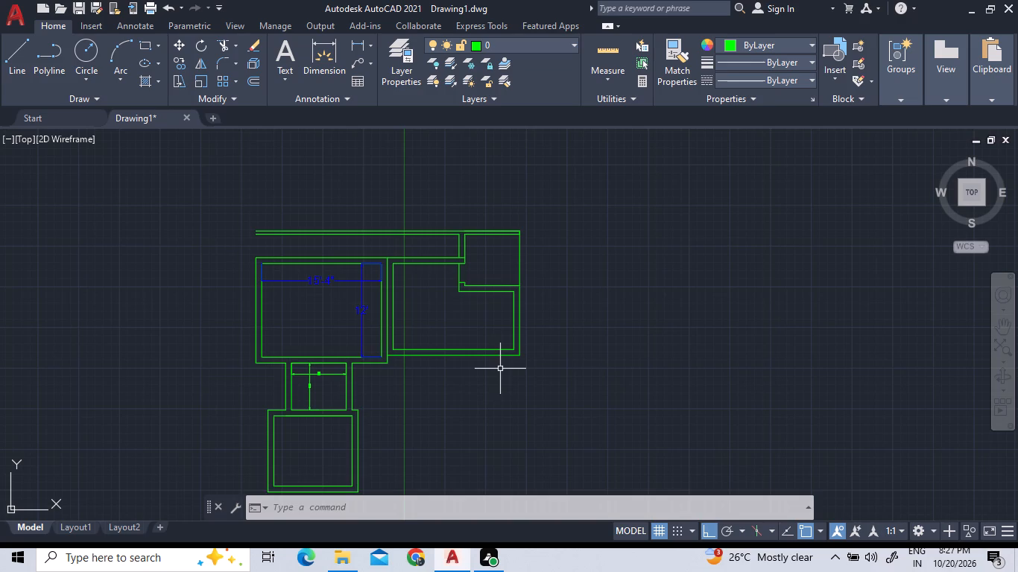
scroll(465, 357, down, 1)
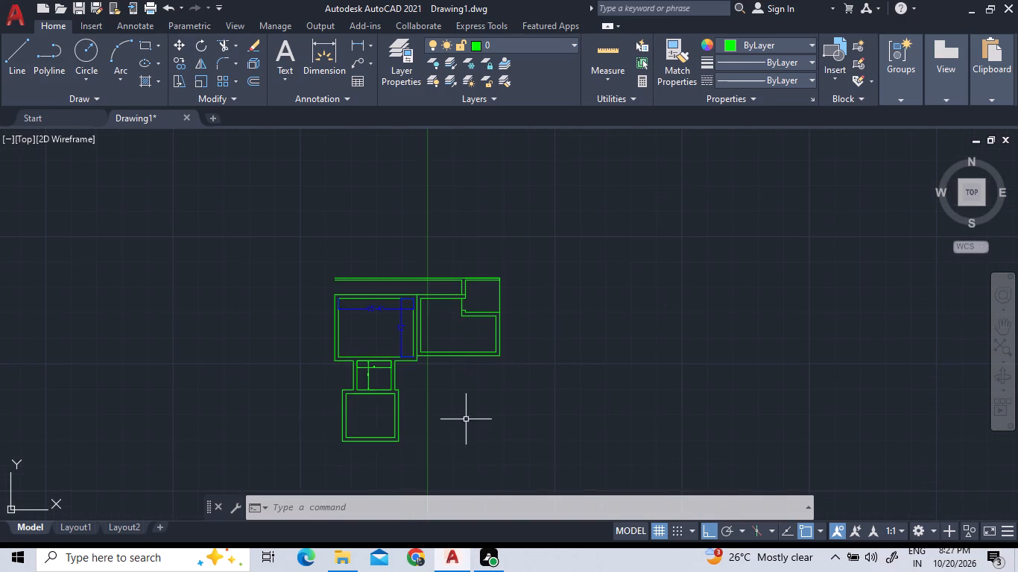
scroll(445, 481, down, 2)
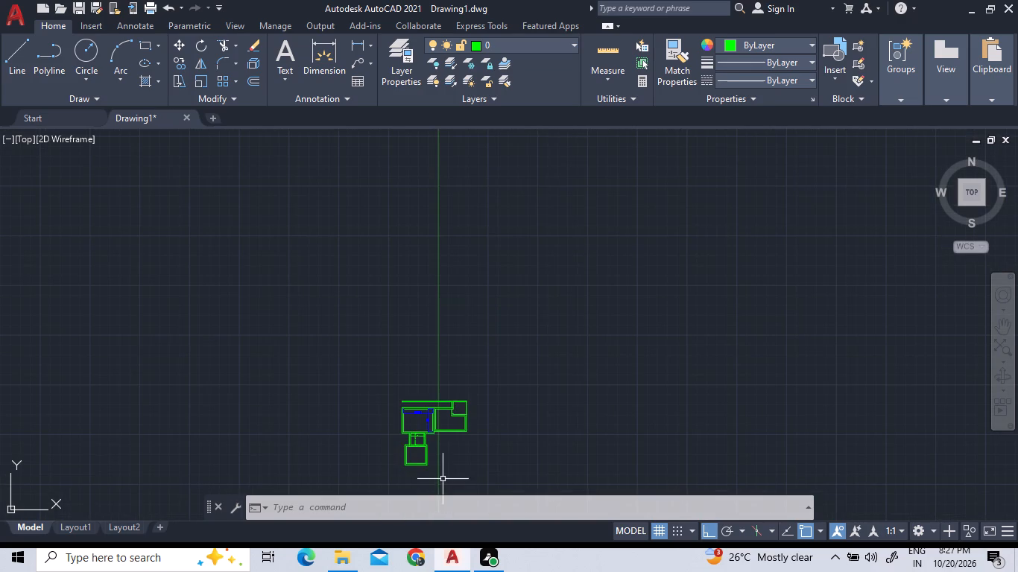
scroll(479, 469, up, 3)
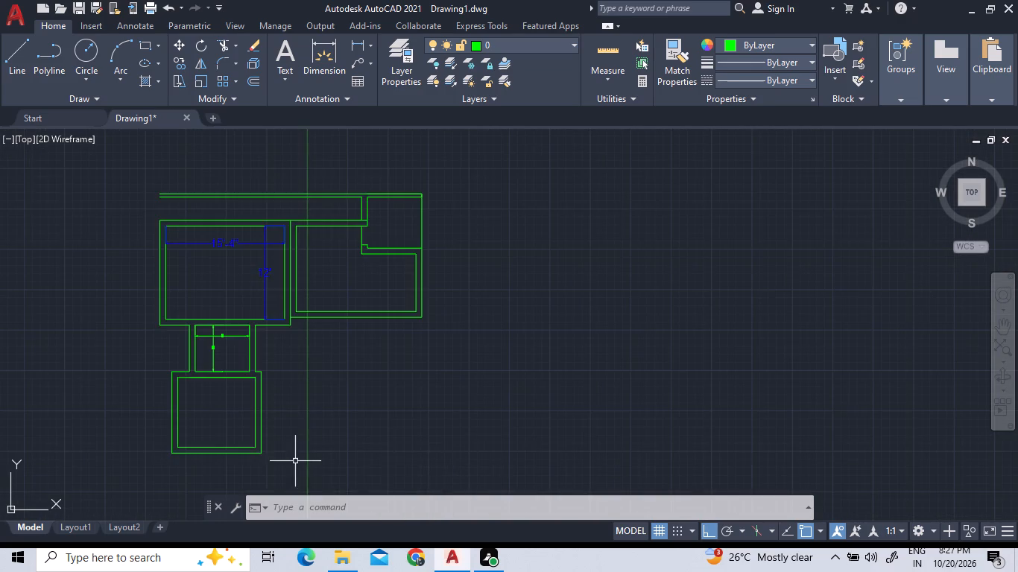
Draw a rectangle 13'10" long and 15'3" wide from the 10' by 9' room's outer lower right corner, extending down and to the left.
scroll(304, 445, down, 3)
scroll(282, 477, up, 4)
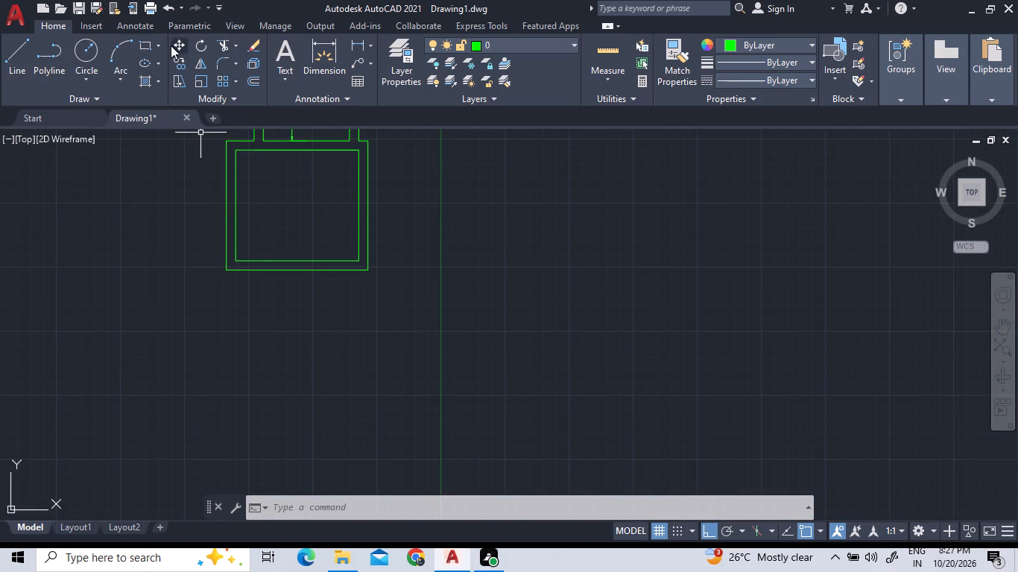
click(144, 45)
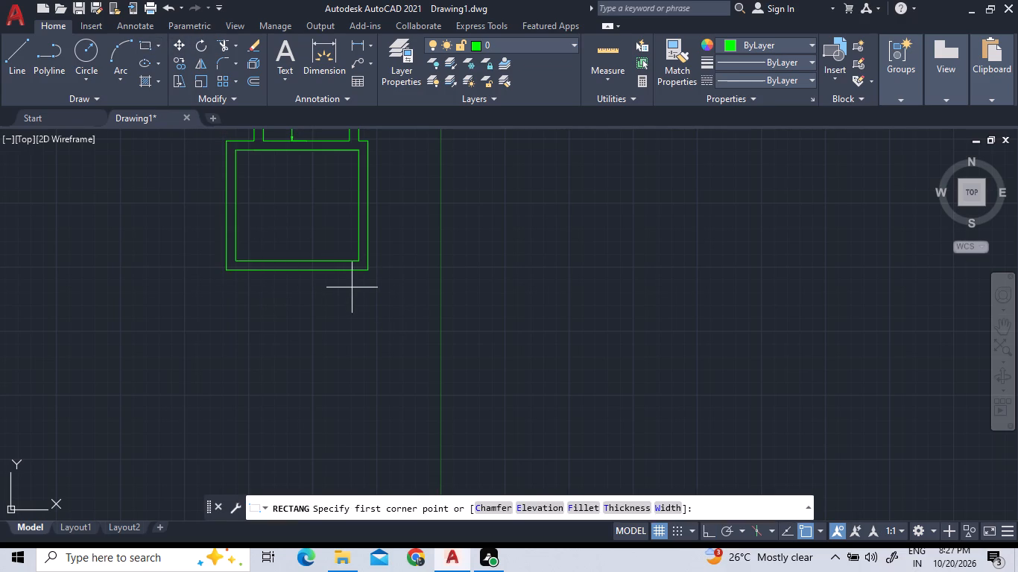
click(373, 272)
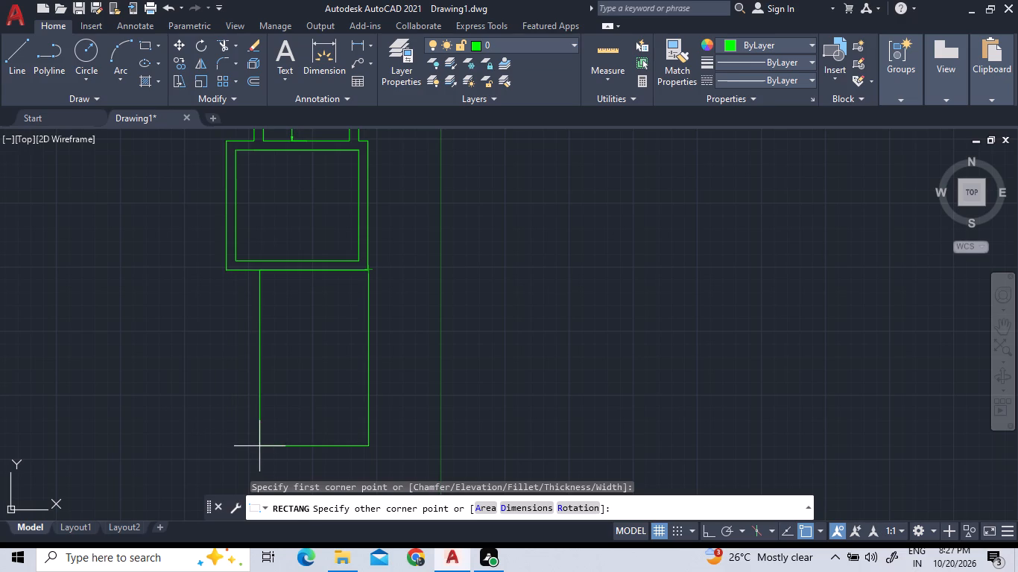
text(d)
key(space)
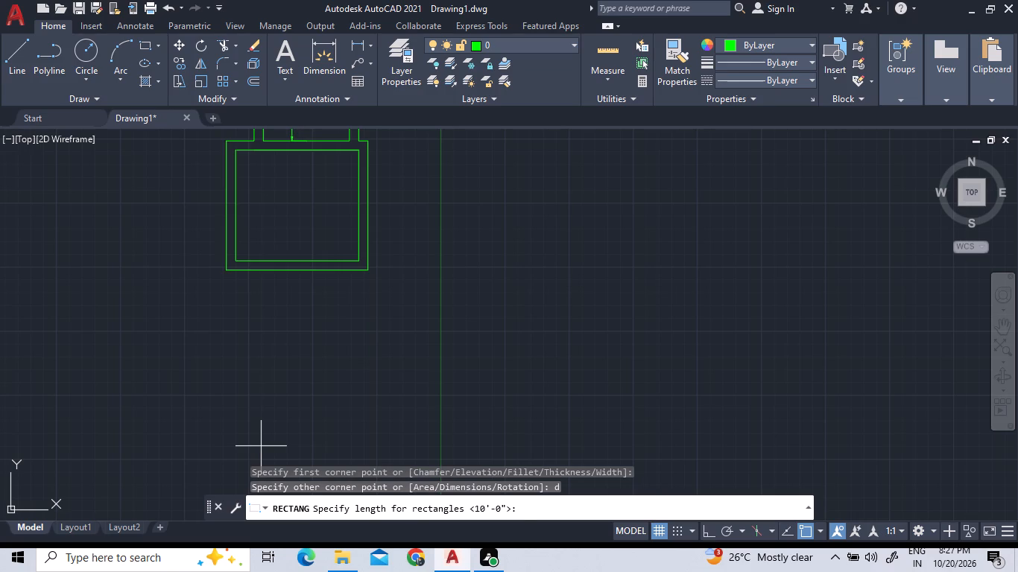
text(13')
text(10)
key(shift+quotedbl)
key(Return)
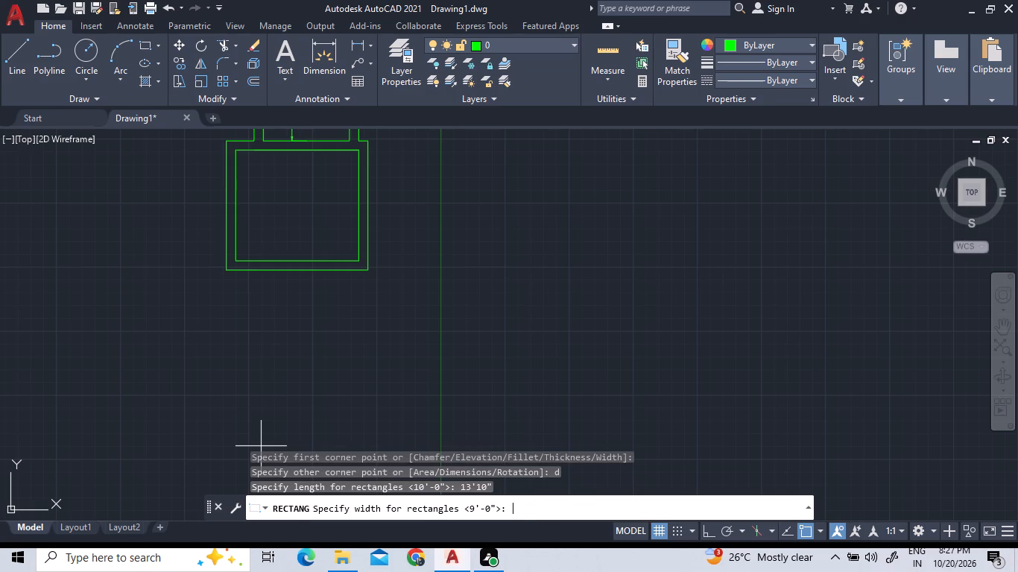
text(15')
text(3")
key(Return)
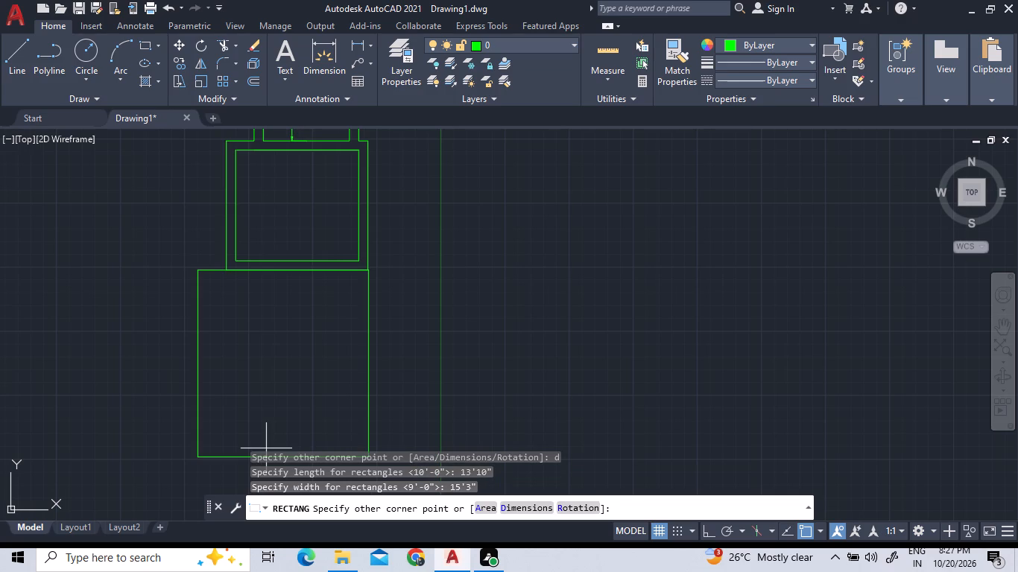
click(239, 384)
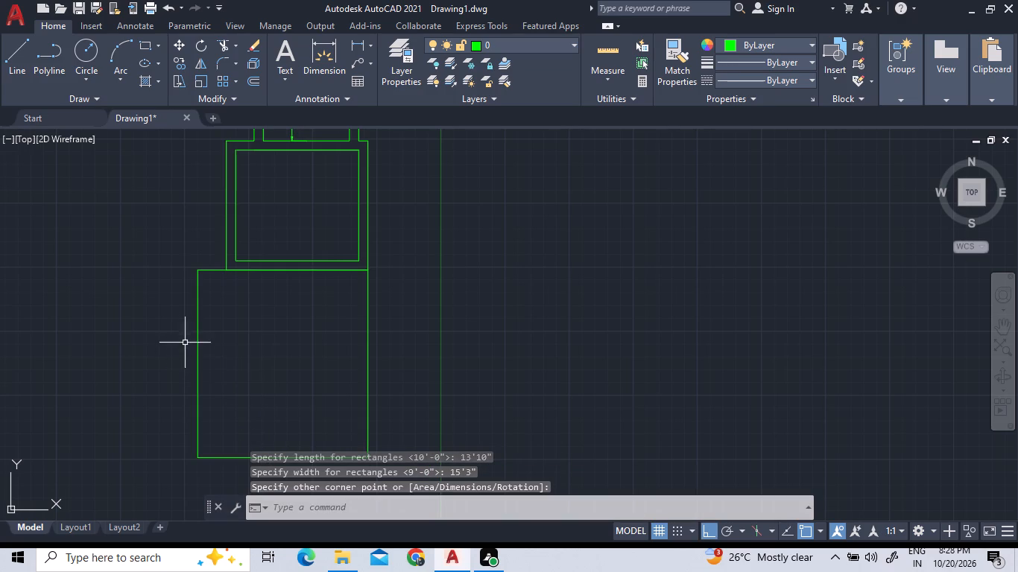
Offset the 13'10" by 15'3" rectangle outward by 9" to form the room's outer wall line.
click(251, 82)
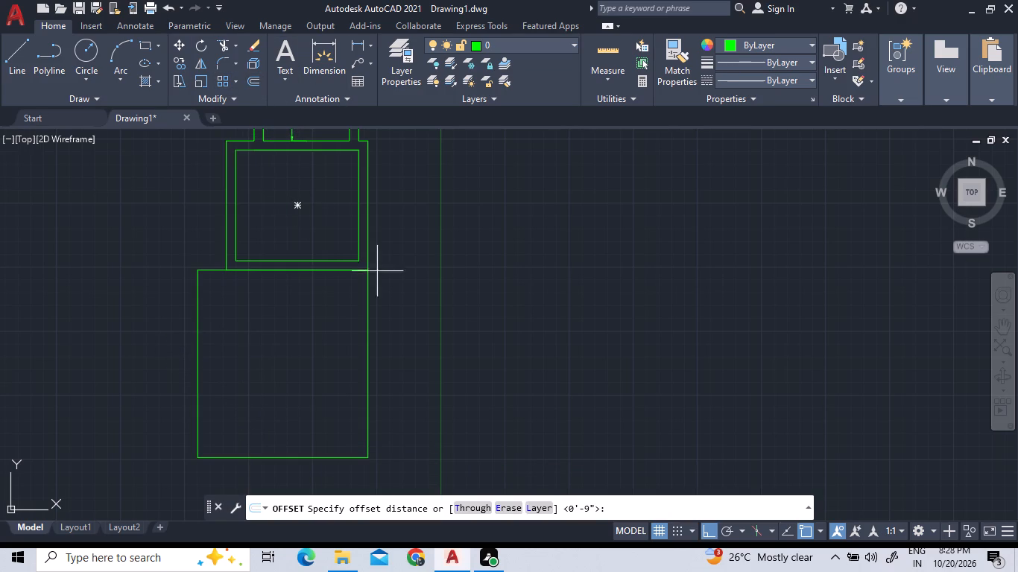
key(Return)
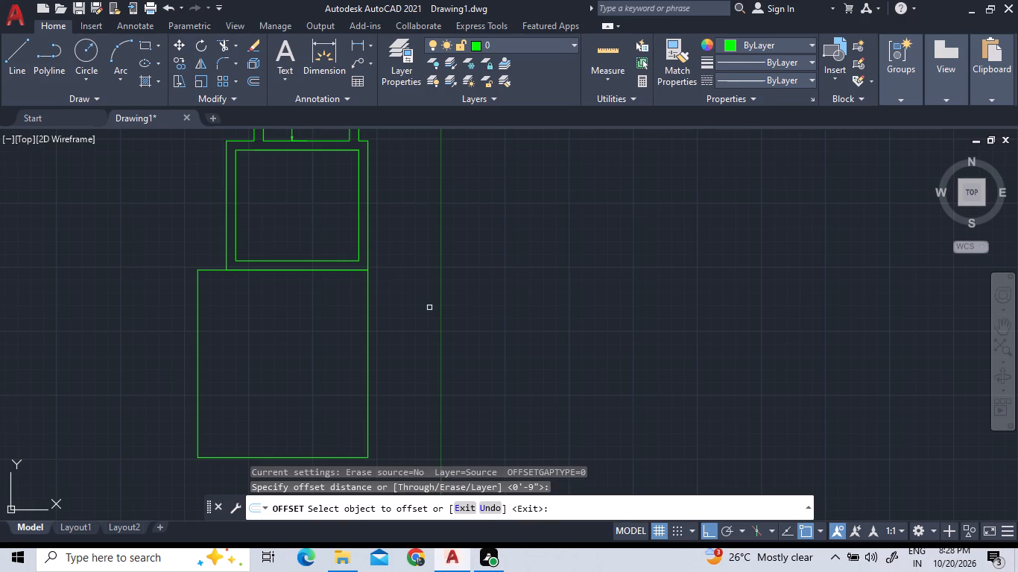
click(197, 334)
click(178, 336)
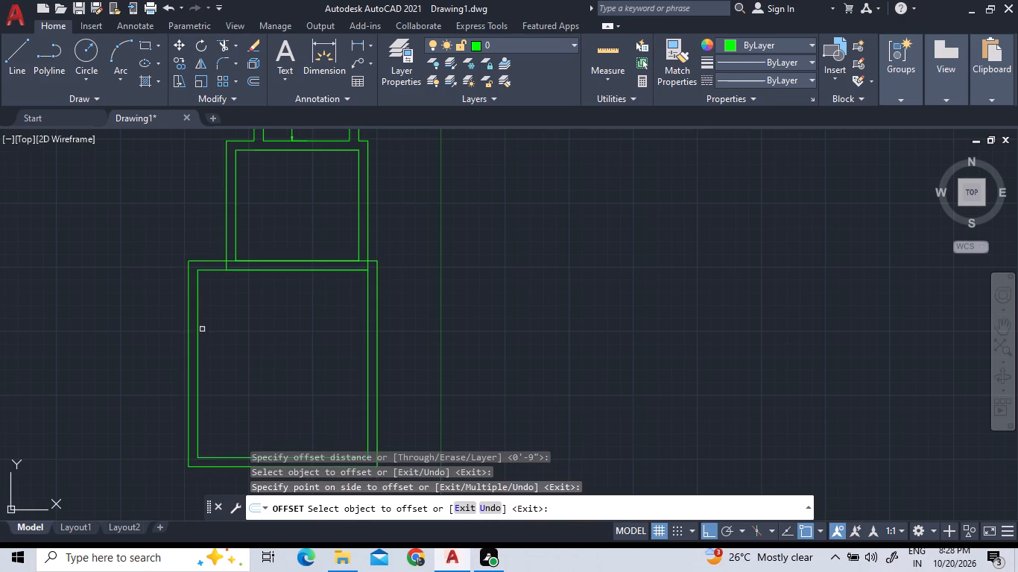
right_click(285, 247)
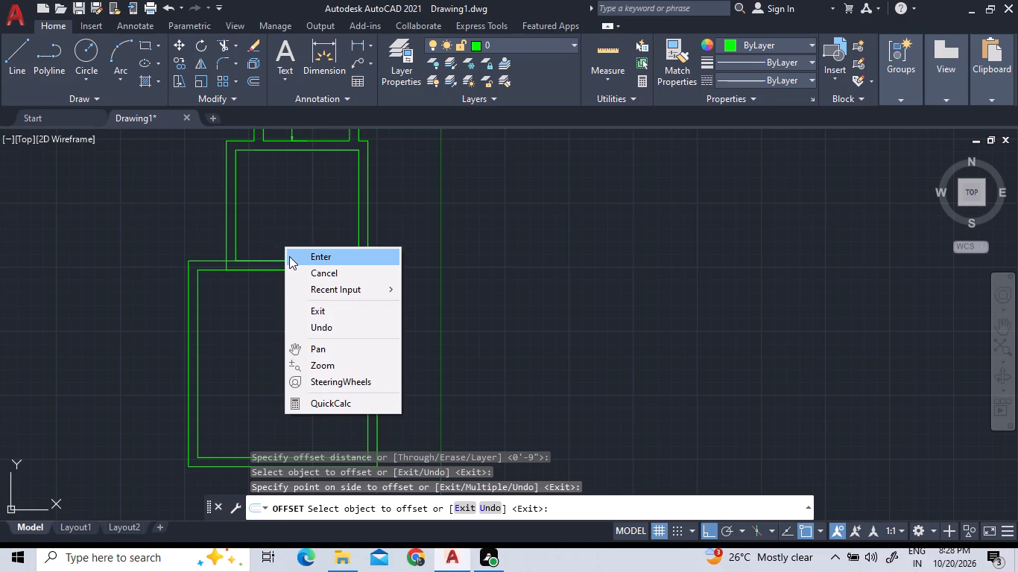
click(295, 256)
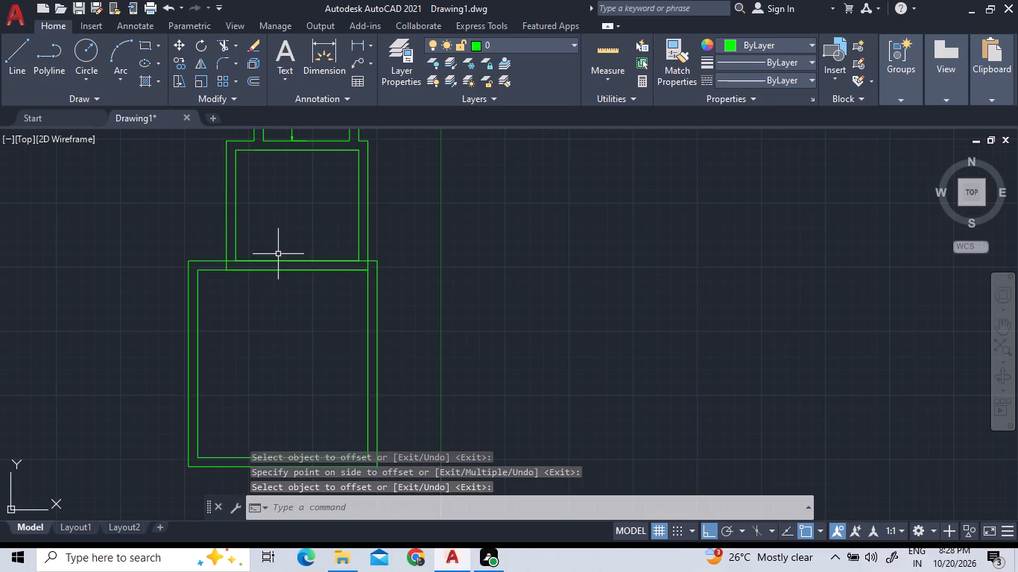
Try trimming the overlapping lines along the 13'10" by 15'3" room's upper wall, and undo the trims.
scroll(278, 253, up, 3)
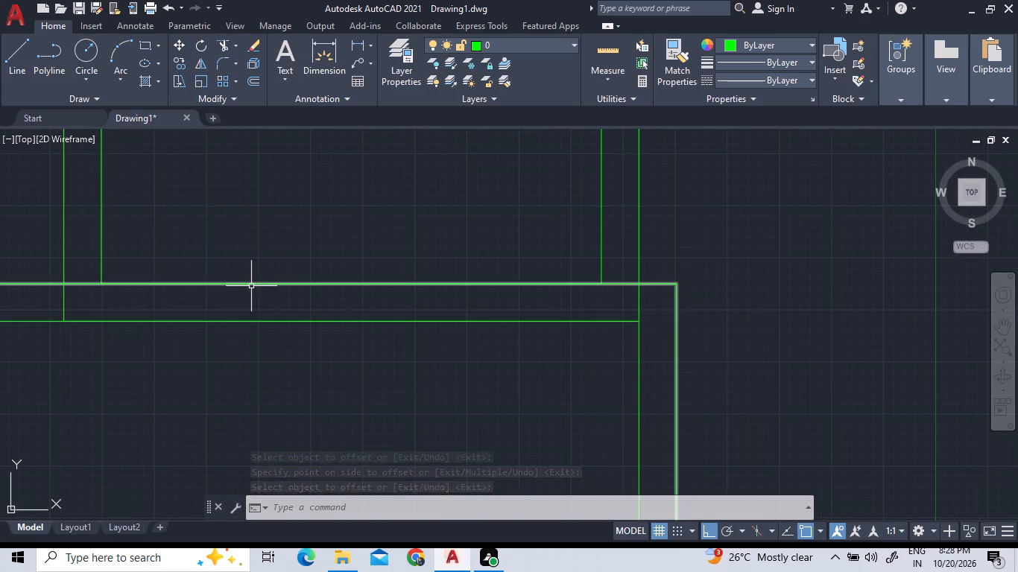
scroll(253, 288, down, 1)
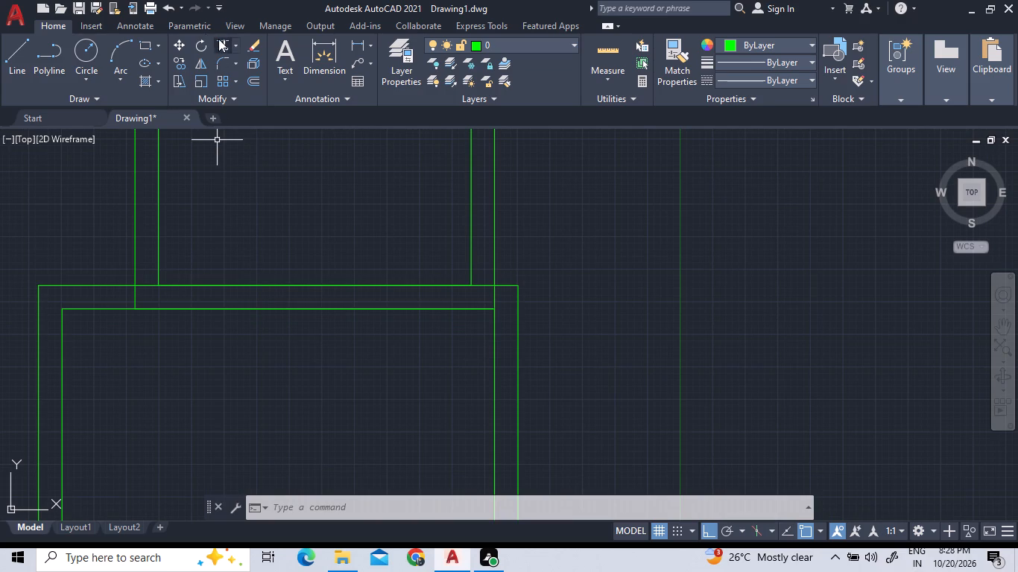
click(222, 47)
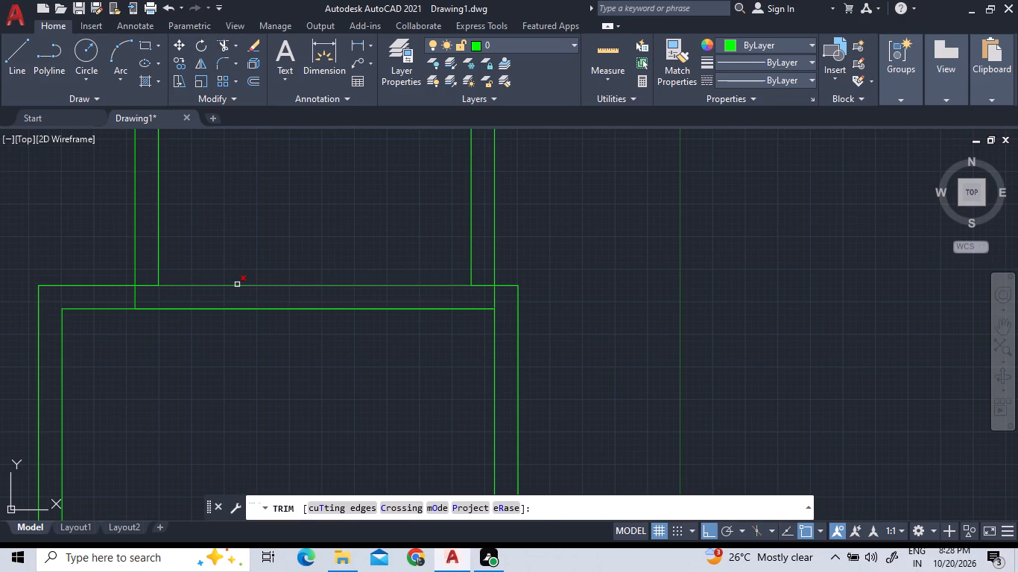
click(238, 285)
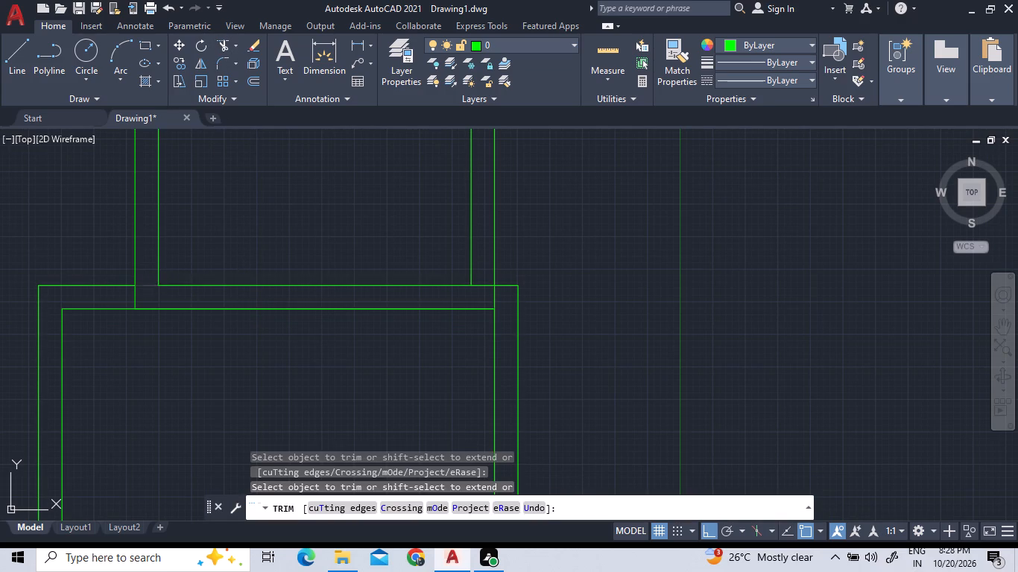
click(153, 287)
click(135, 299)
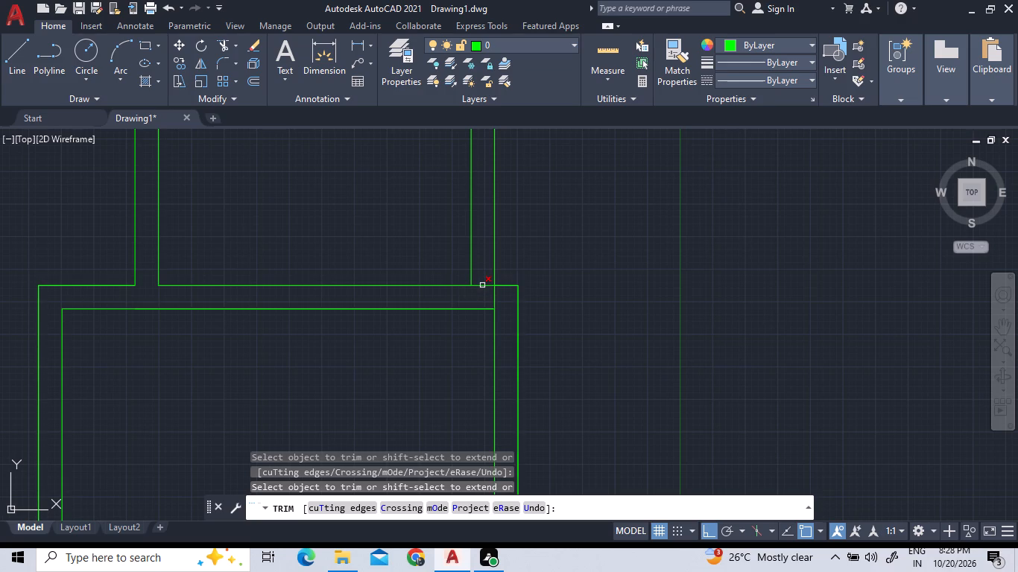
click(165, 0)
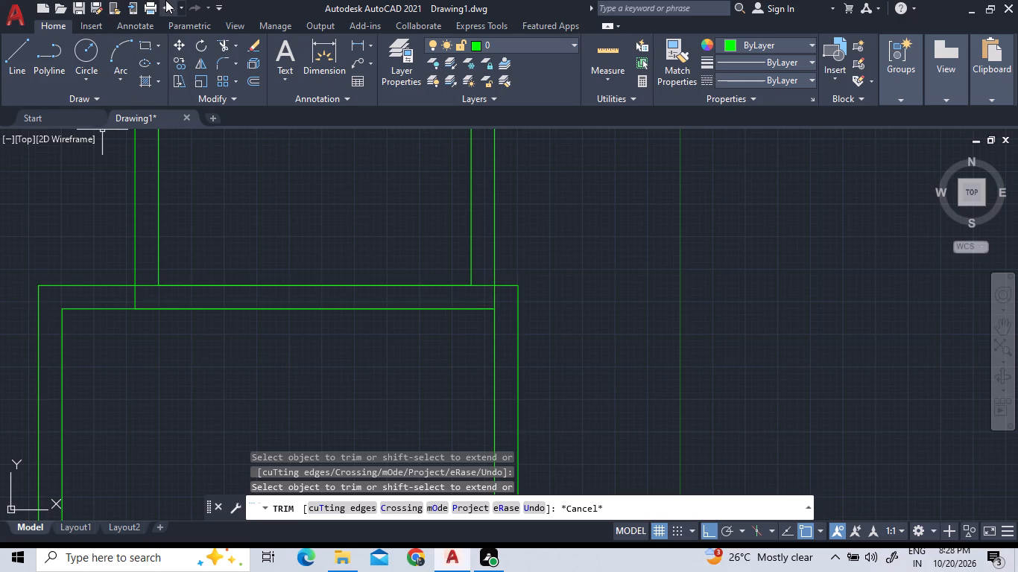
Trim the 10' by 9' room's two outer side wall lines where they cross the 13'10" by 15'3" room's upper wall.
click(222, 45)
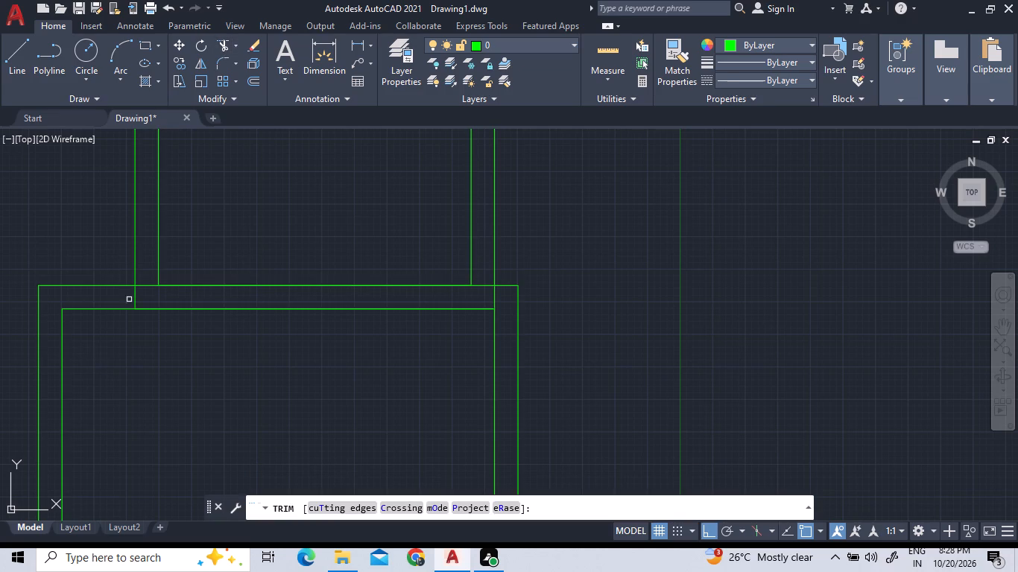
click(136, 302)
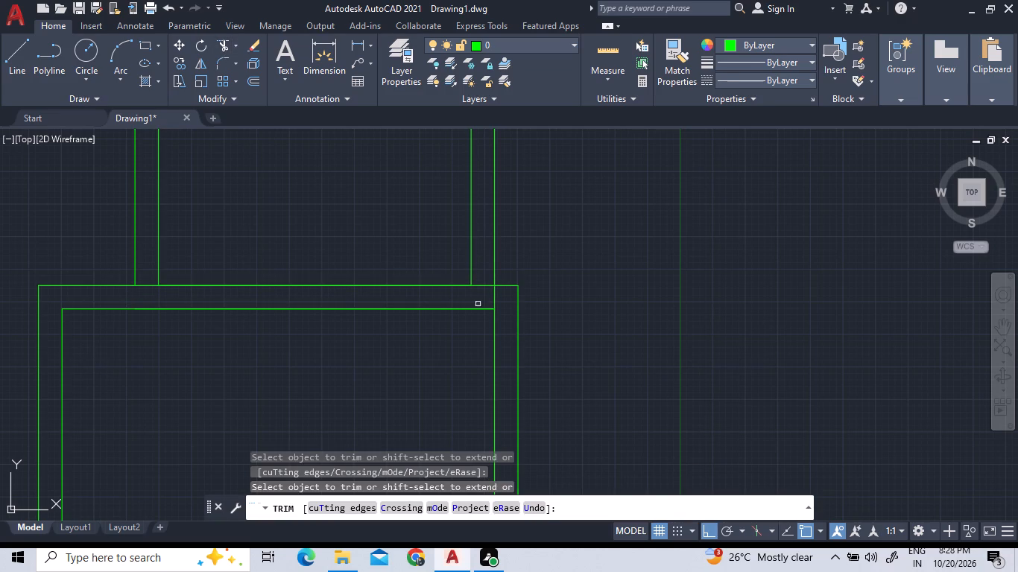
click(493, 296)
Draw a rectangle 8' long and 15'3" wide from the 13'10" by 15'3" room's outer upper right corner, extending down and to the right.
scroll(542, 272, down, 2)
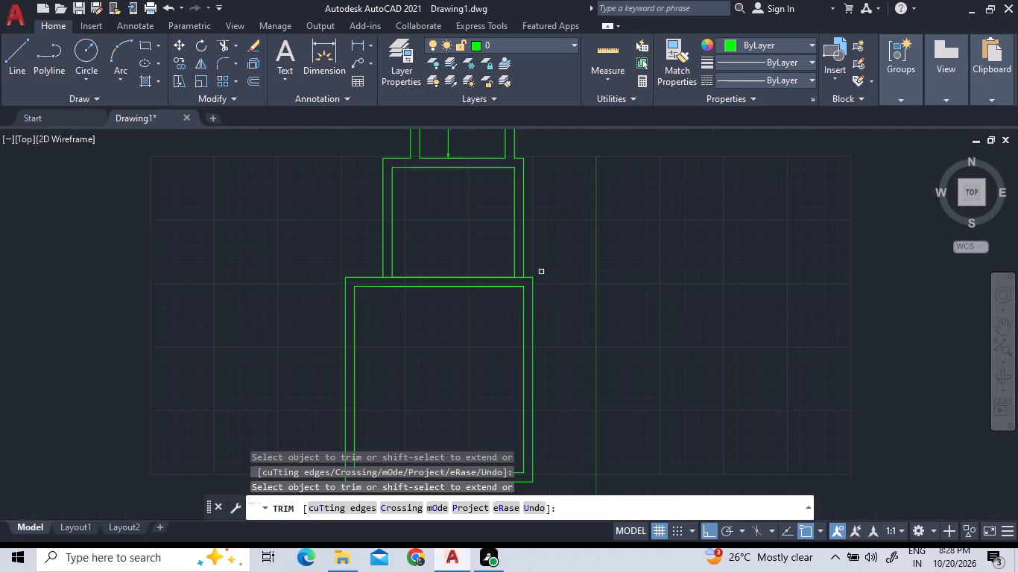
scroll(628, 290, down, 1)
middle_drag(741, 349, 695, 332)
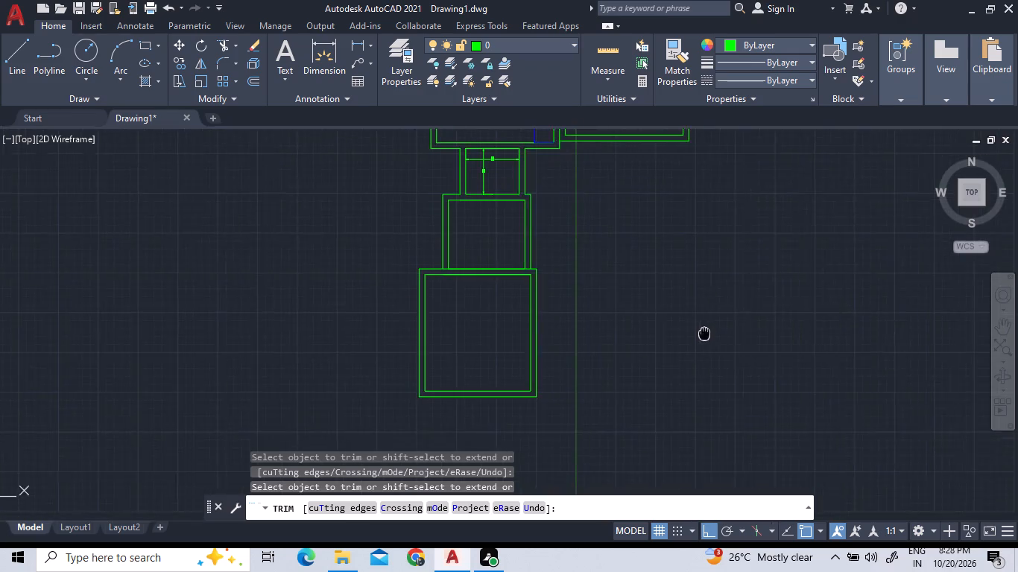
middle_drag(695, 332, 375, 398)
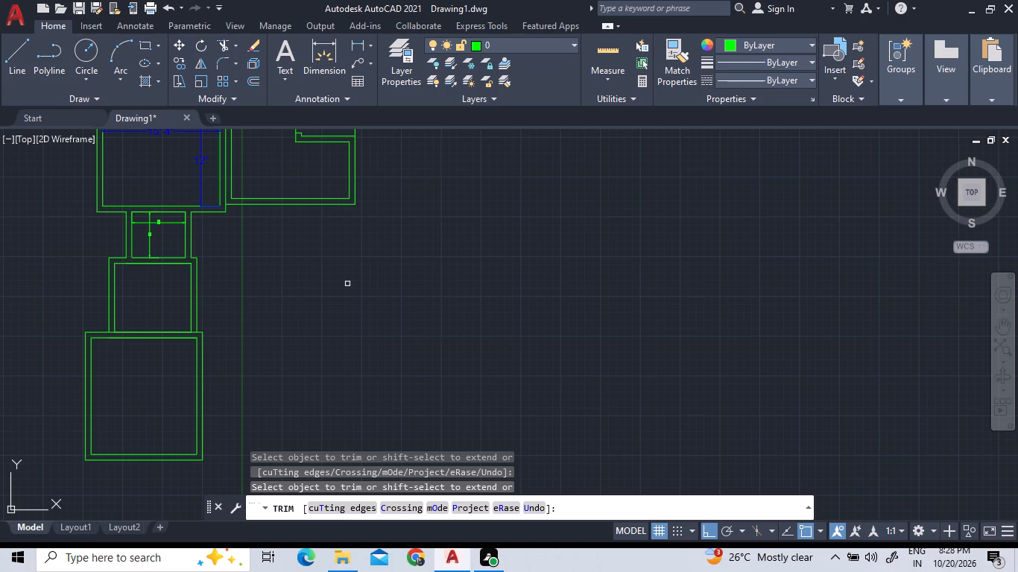
click(145, 45)
scroll(434, 387, down, 1)
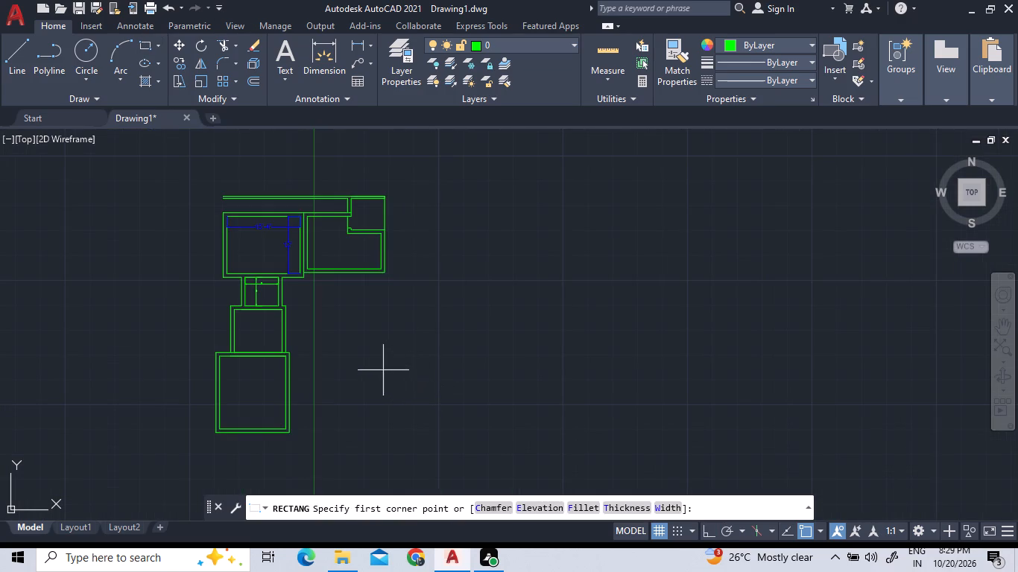
scroll(358, 290, up, 3)
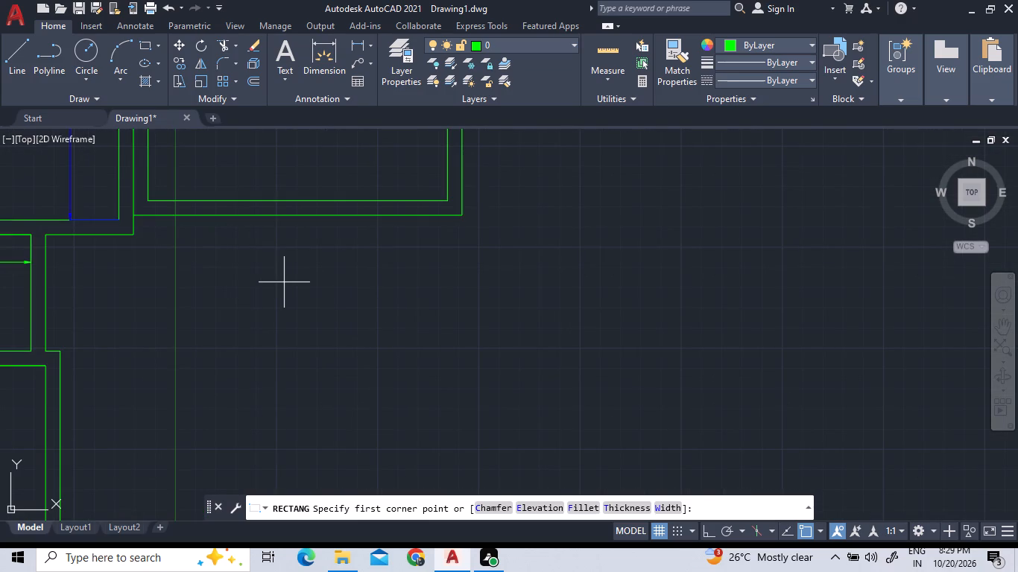
scroll(300, 343, down, 1)
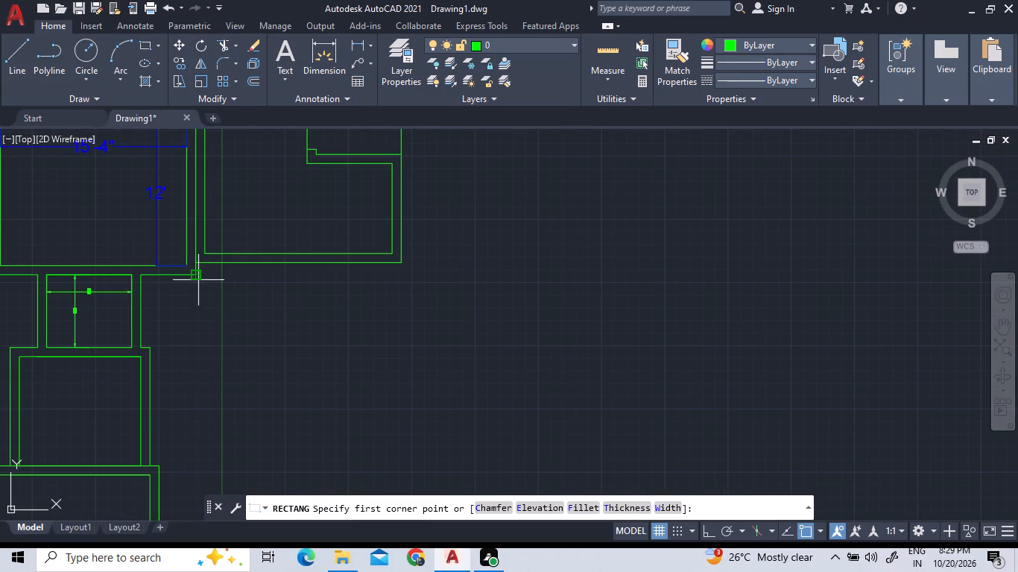
scroll(192, 273, up, 3)
scroll(279, 340, down, 2)
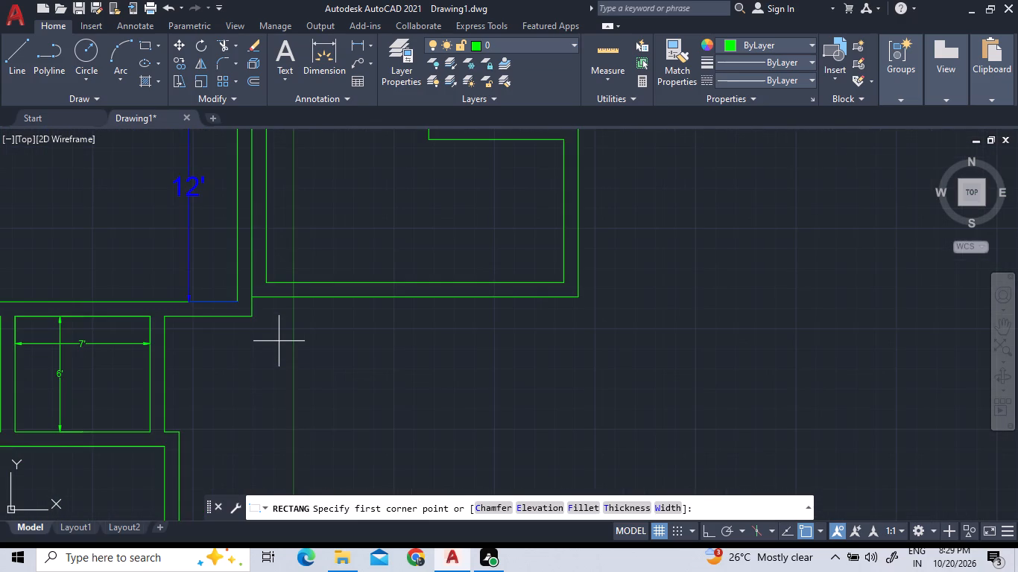
scroll(280, 342, down, 2)
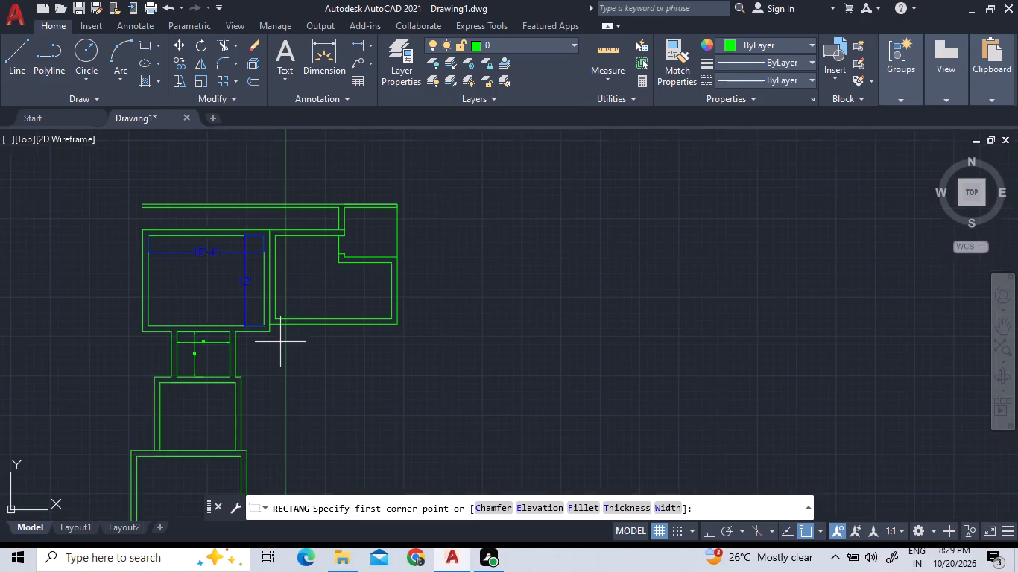
scroll(282, 343, down, 2)
scroll(302, 427, up, 3)
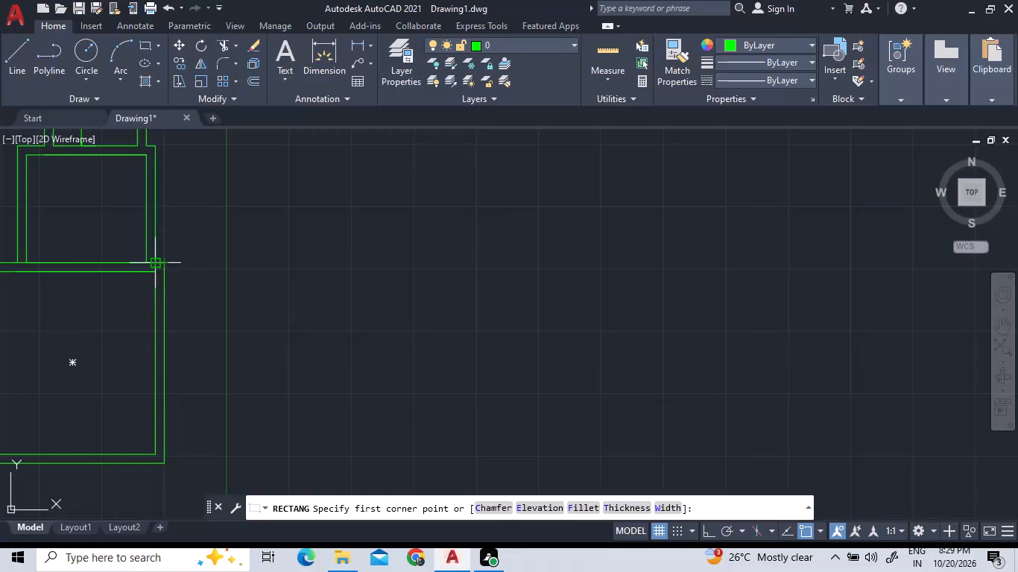
scroll(168, 259, up, 3)
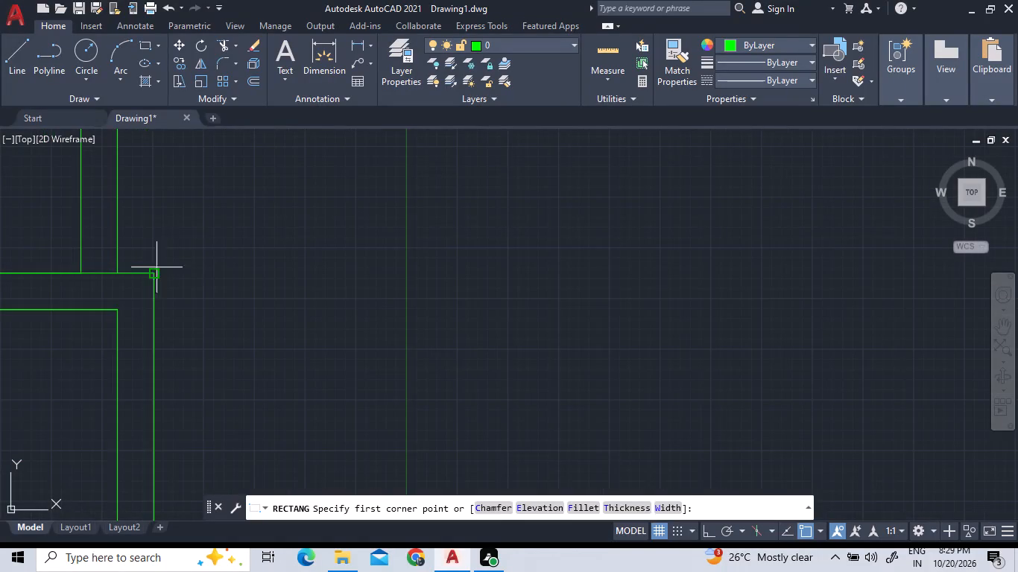
click(151, 273)
scroll(591, 380, down, 4)
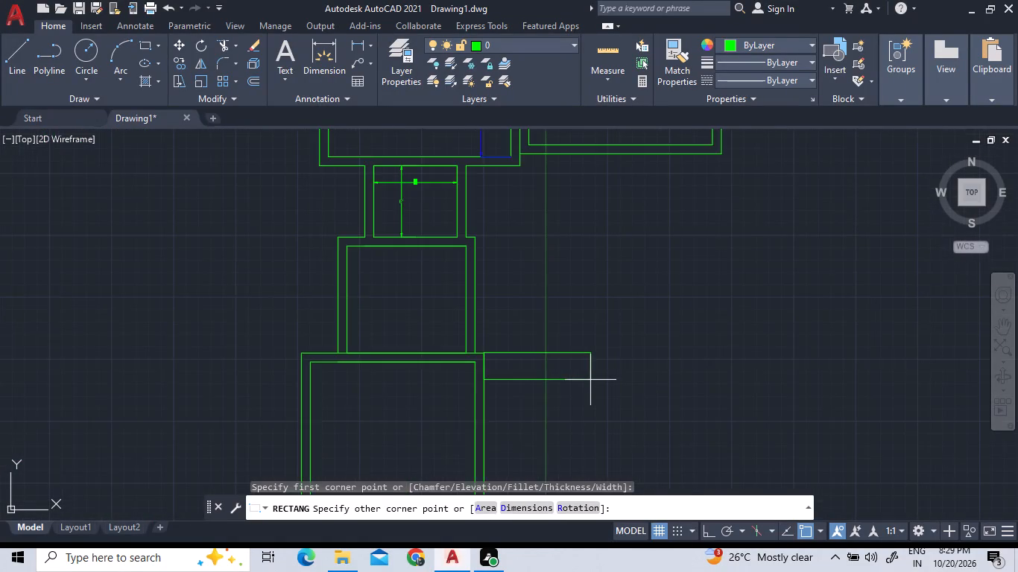
scroll(590, 380, down, 1)
scroll(597, 456, up, 2)
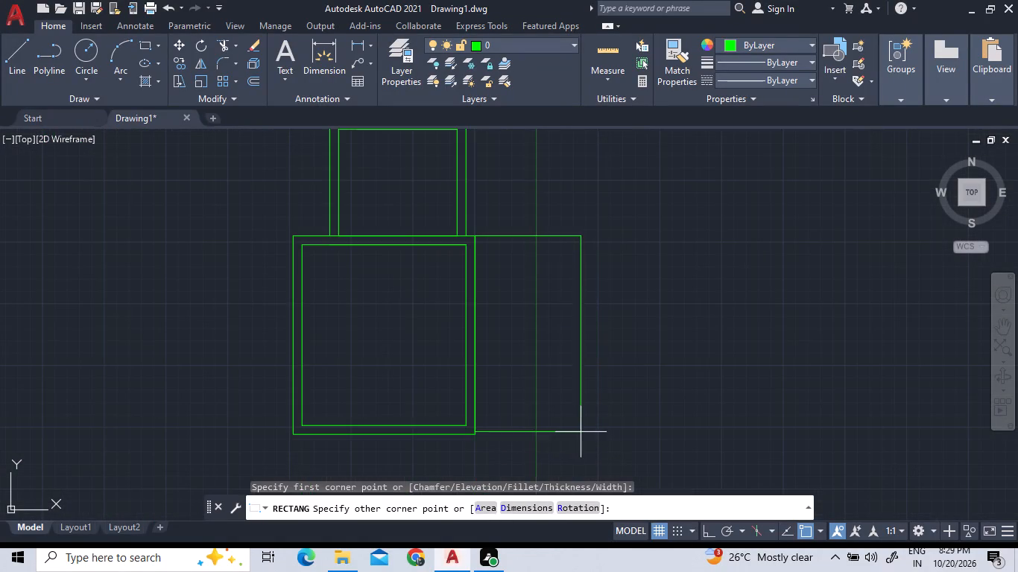
scroll(580, 432, up, 2)
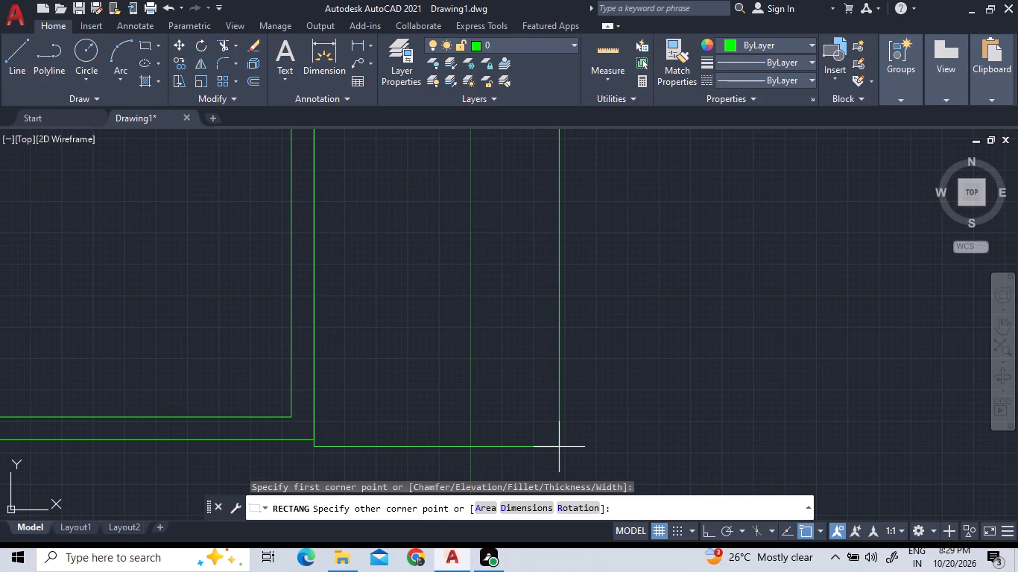
text(d)
key(space)
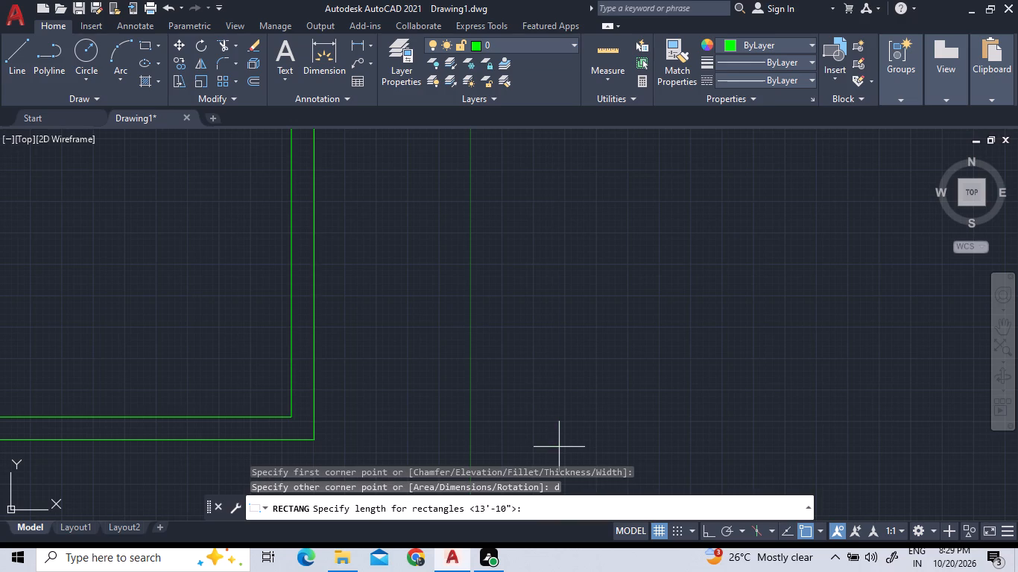
key(8)
key(apostrophe)
key(Return)
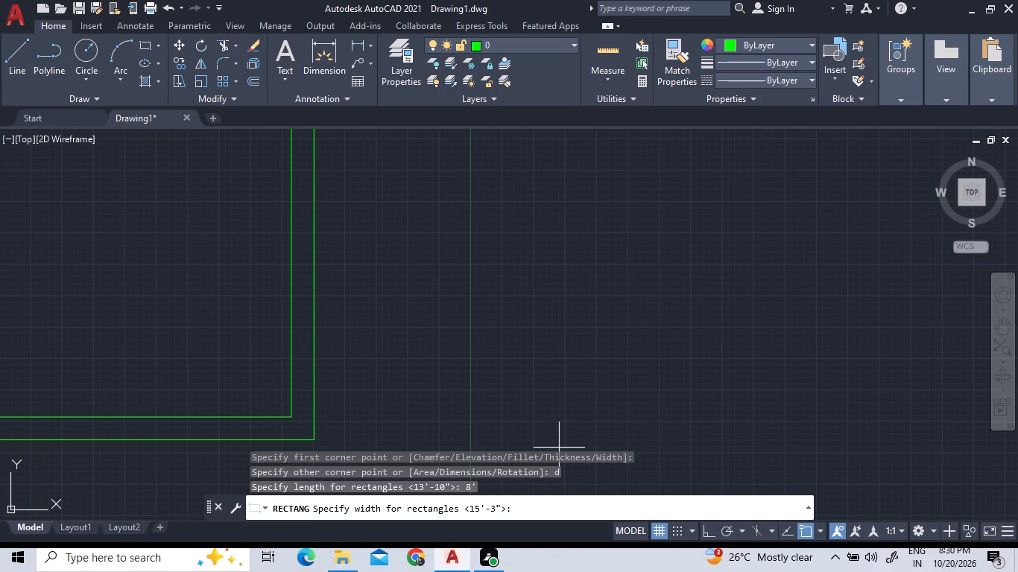
text(15)
text('3")
key(Return)
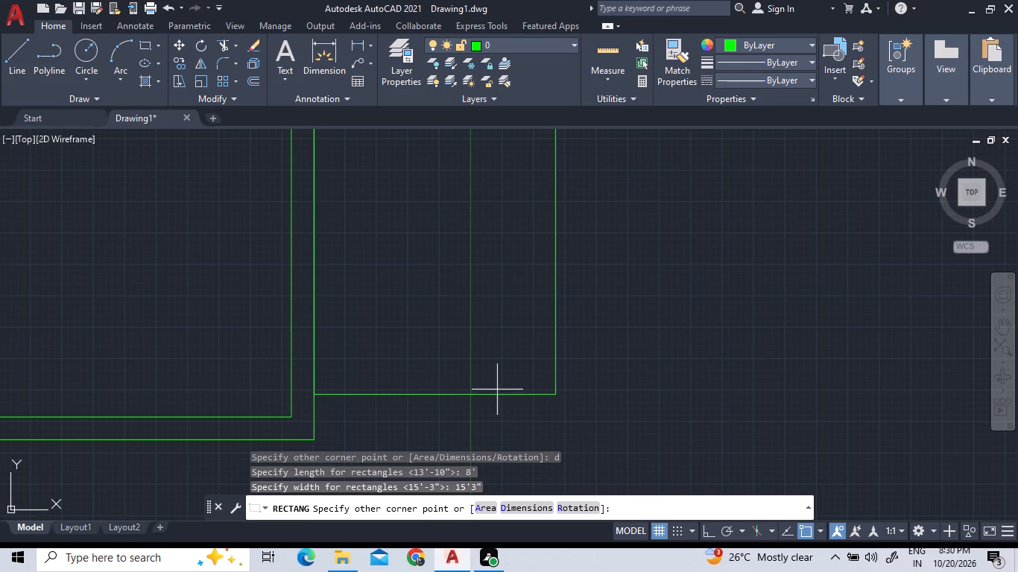
scroll(462, 413, down, 4)
scroll(474, 355, up, 3)
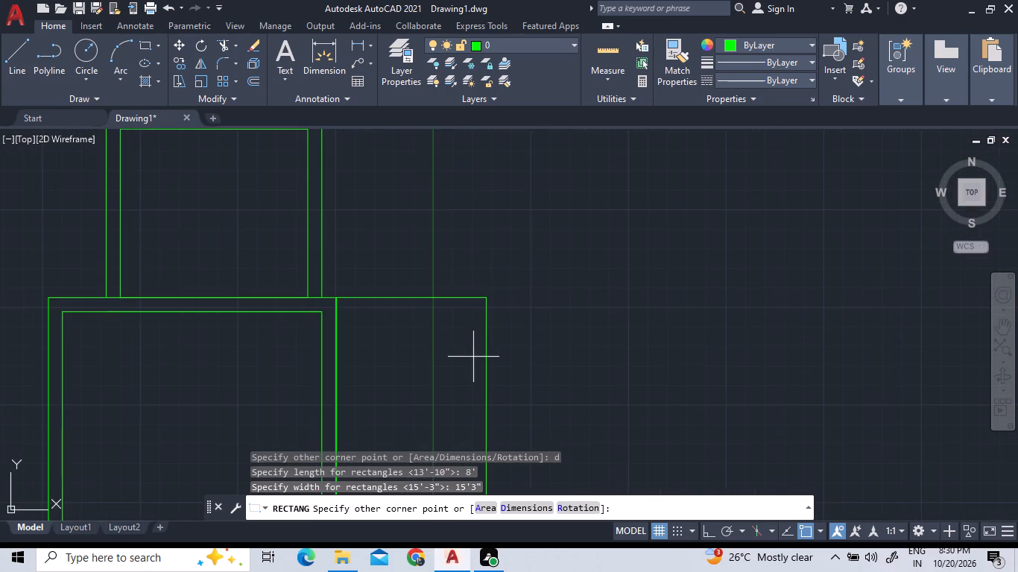
click(429, 364)
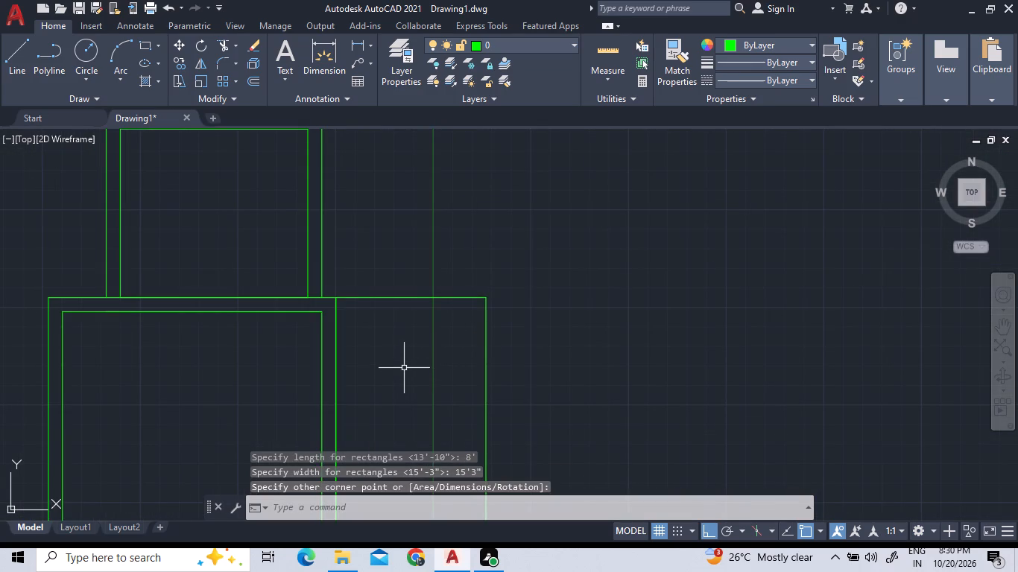
right_click(404, 366)
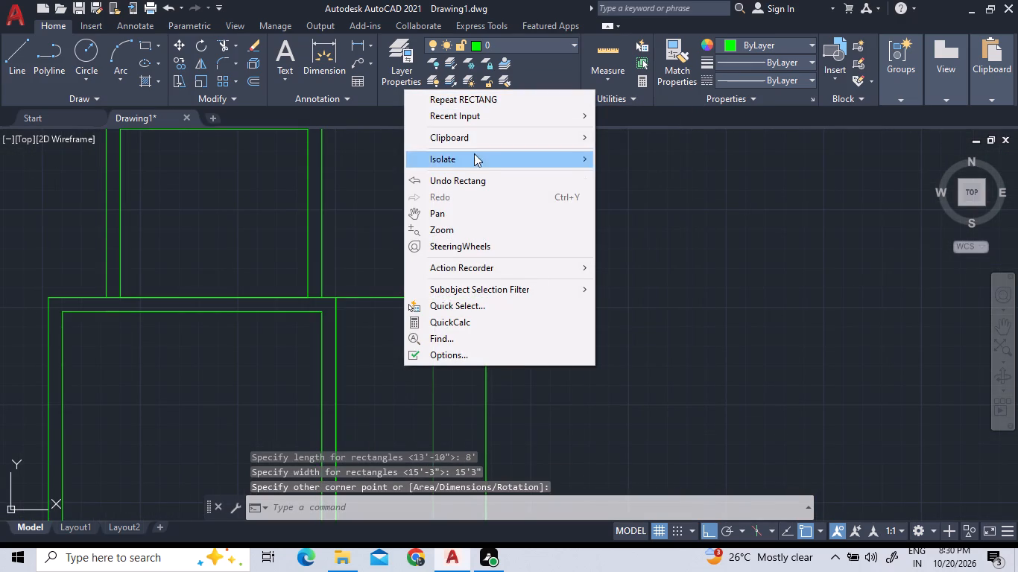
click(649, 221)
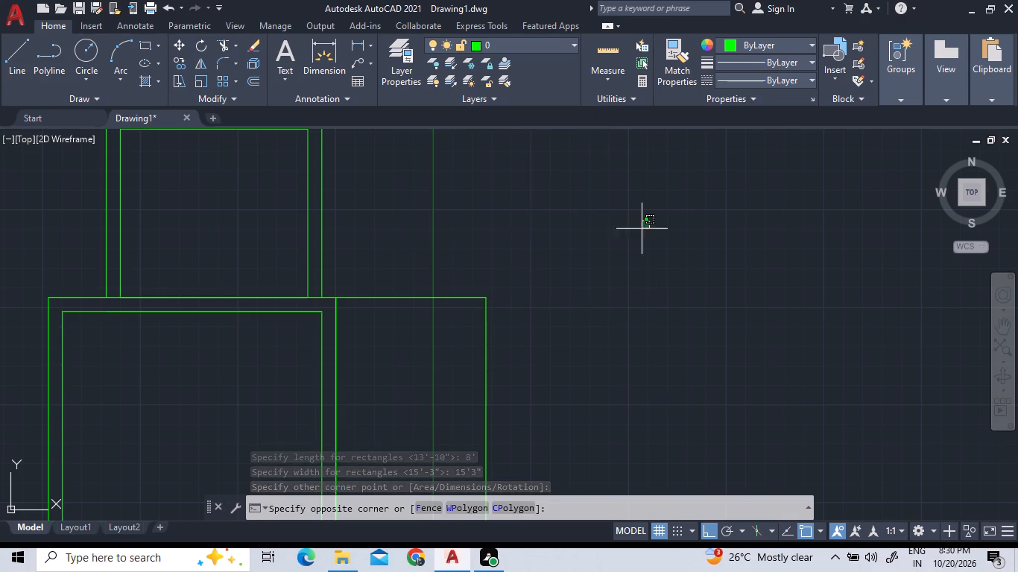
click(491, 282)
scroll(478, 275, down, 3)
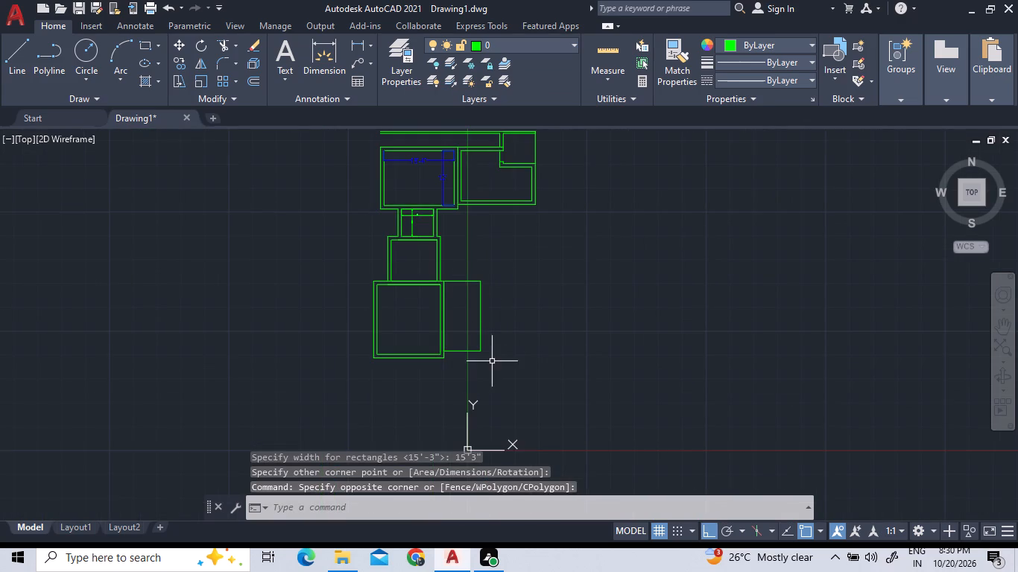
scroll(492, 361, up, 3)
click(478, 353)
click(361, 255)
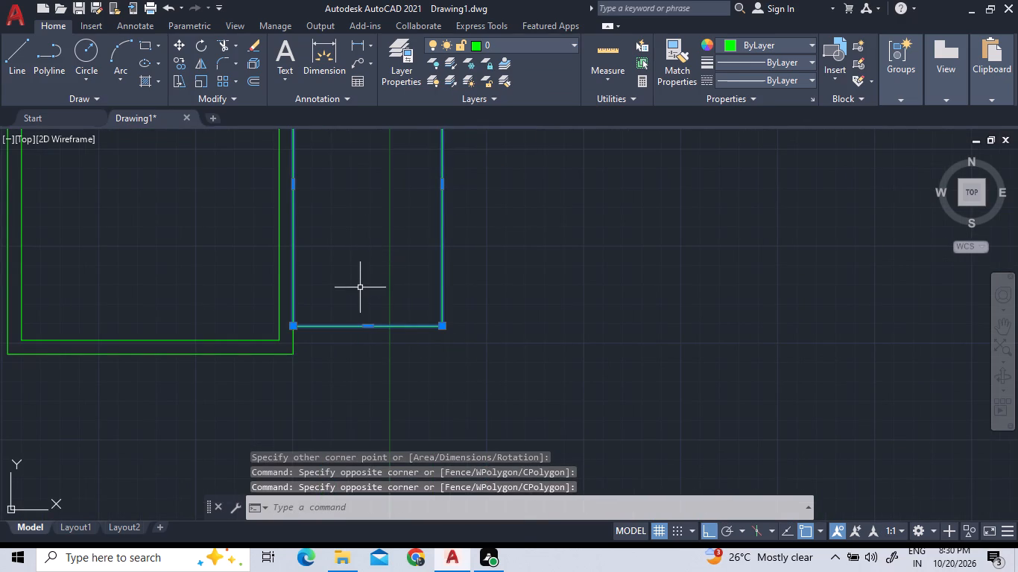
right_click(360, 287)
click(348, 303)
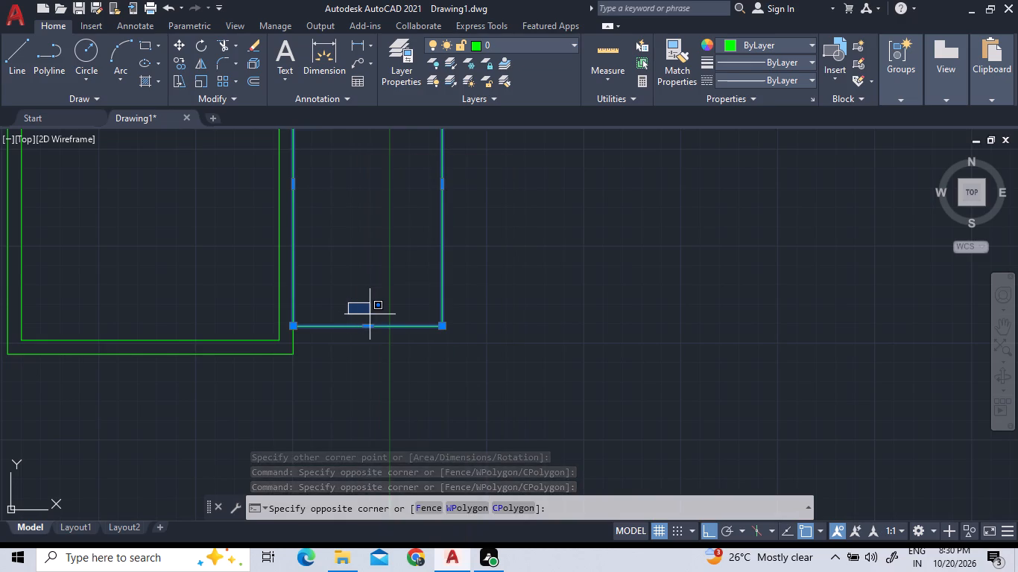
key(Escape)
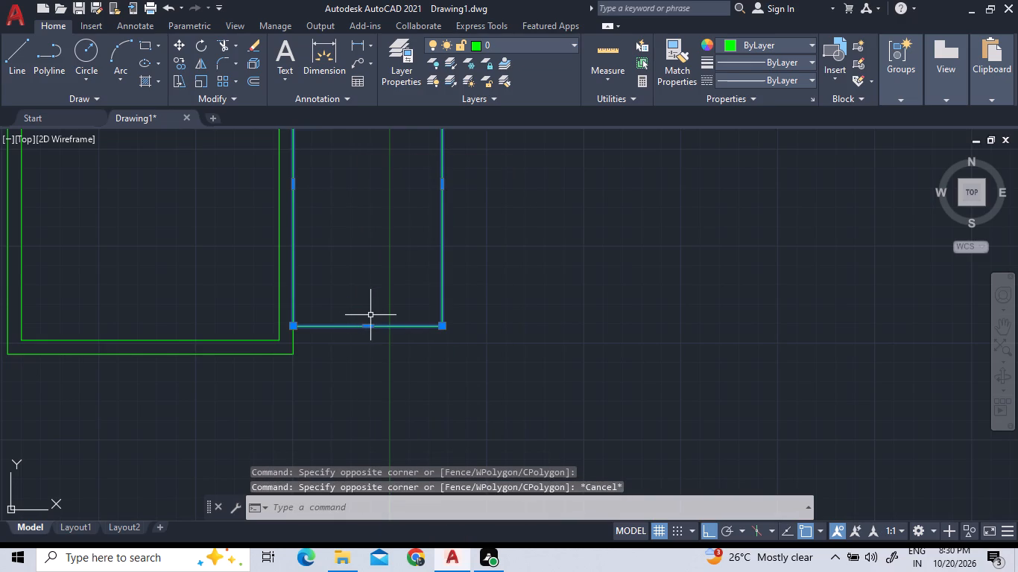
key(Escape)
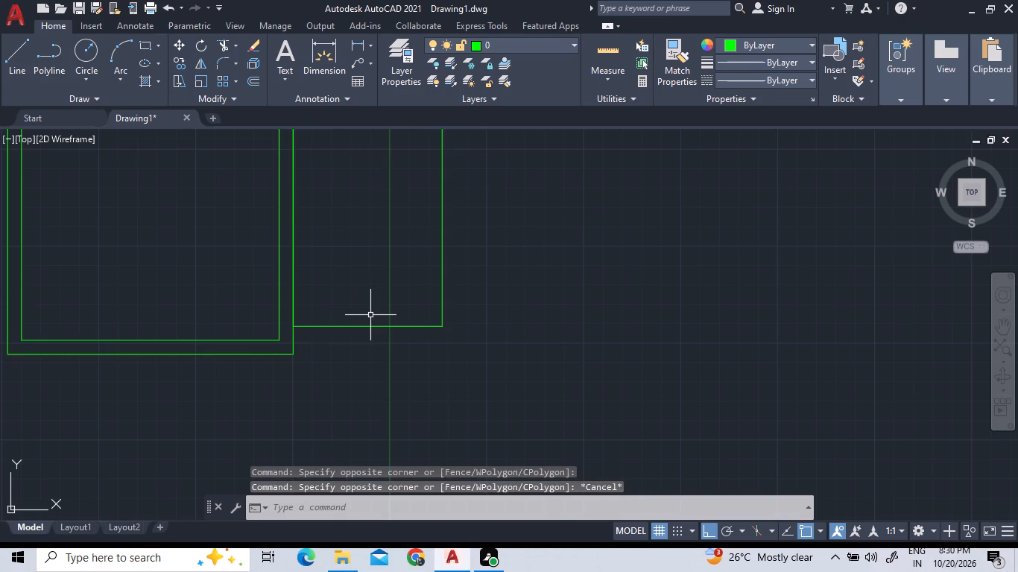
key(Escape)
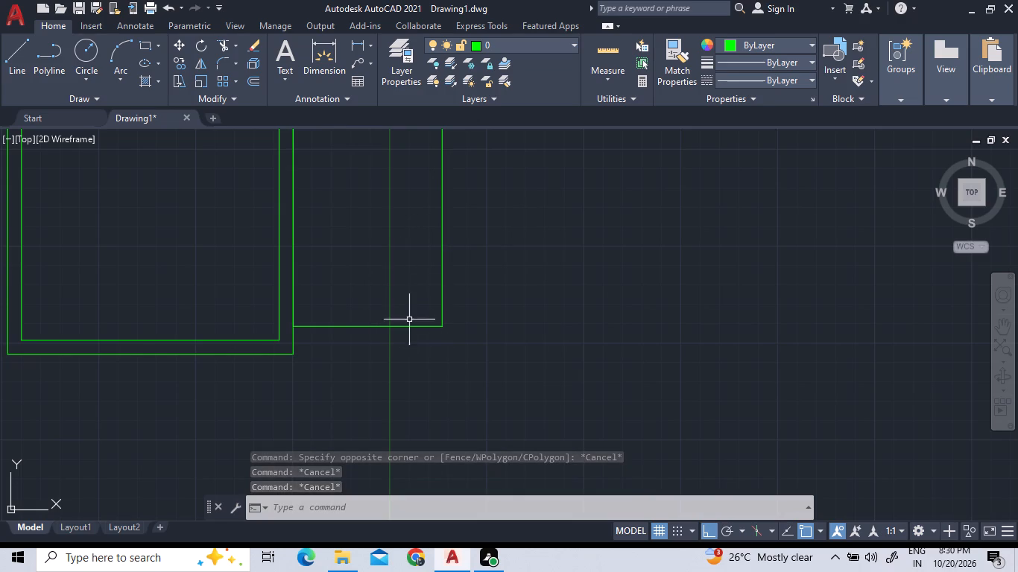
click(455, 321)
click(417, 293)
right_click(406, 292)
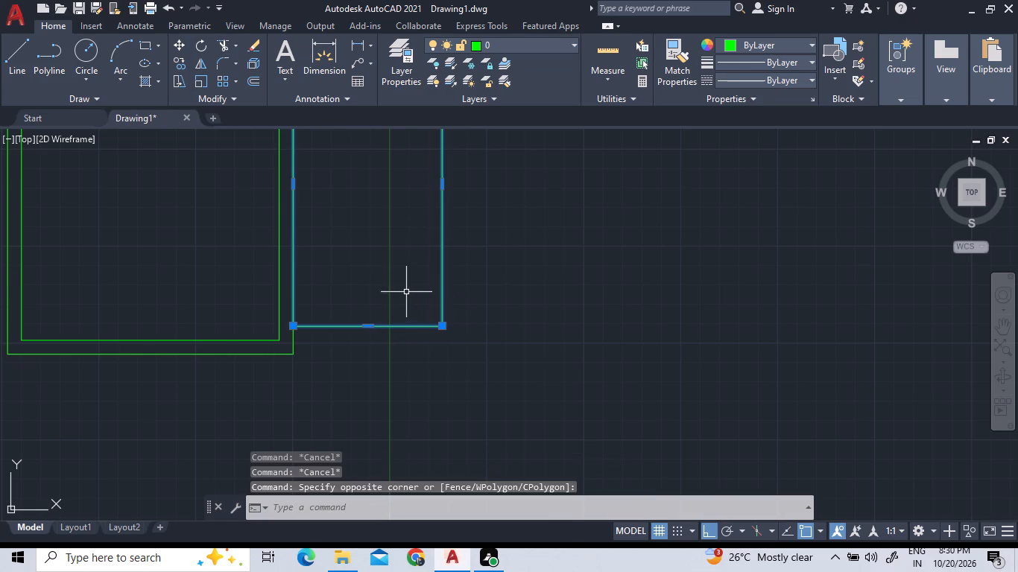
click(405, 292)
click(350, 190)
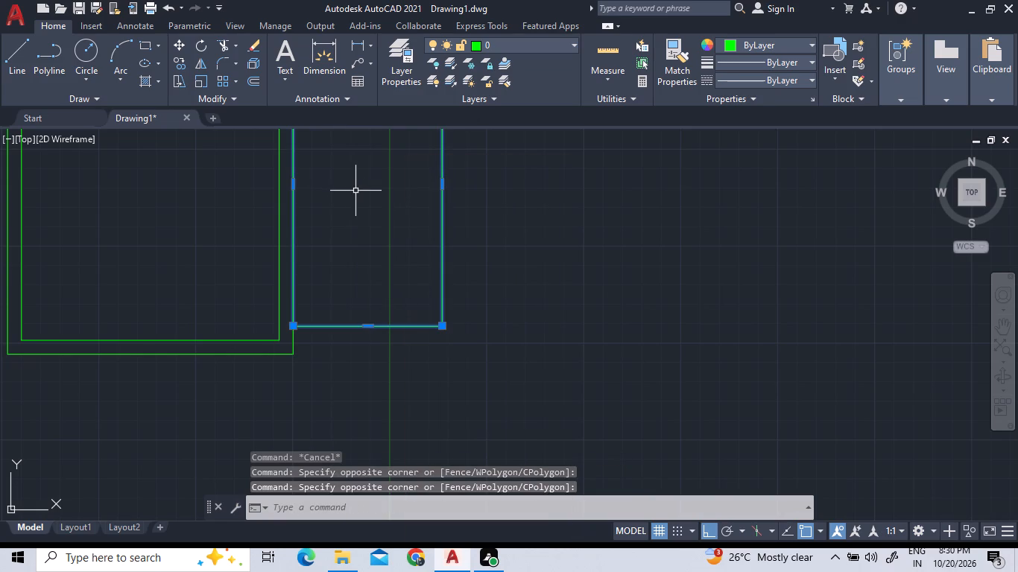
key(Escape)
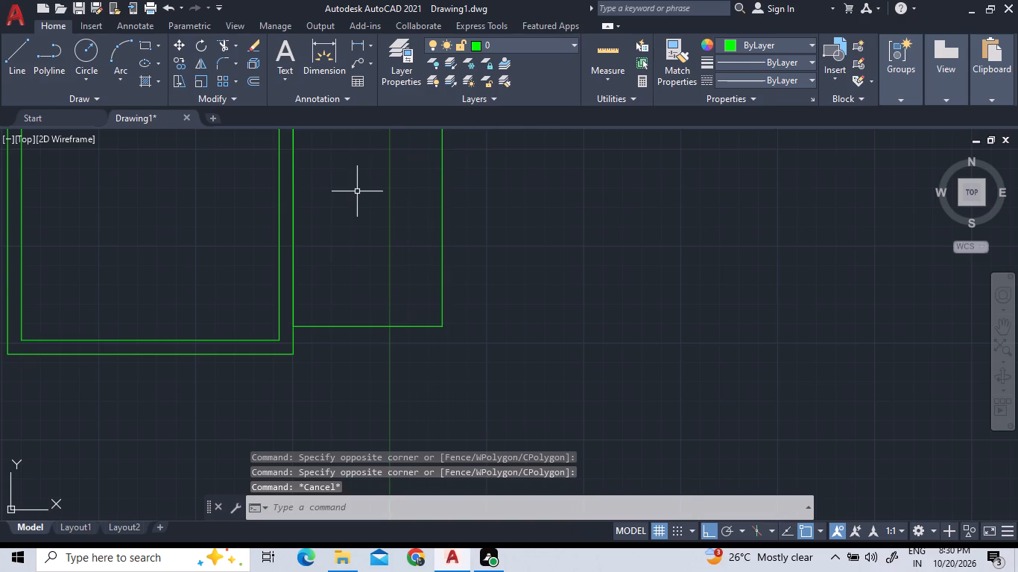
Offset the 8' by 15'3" rectangle outward by 9" to form the room's outer wall line.
click(252, 82)
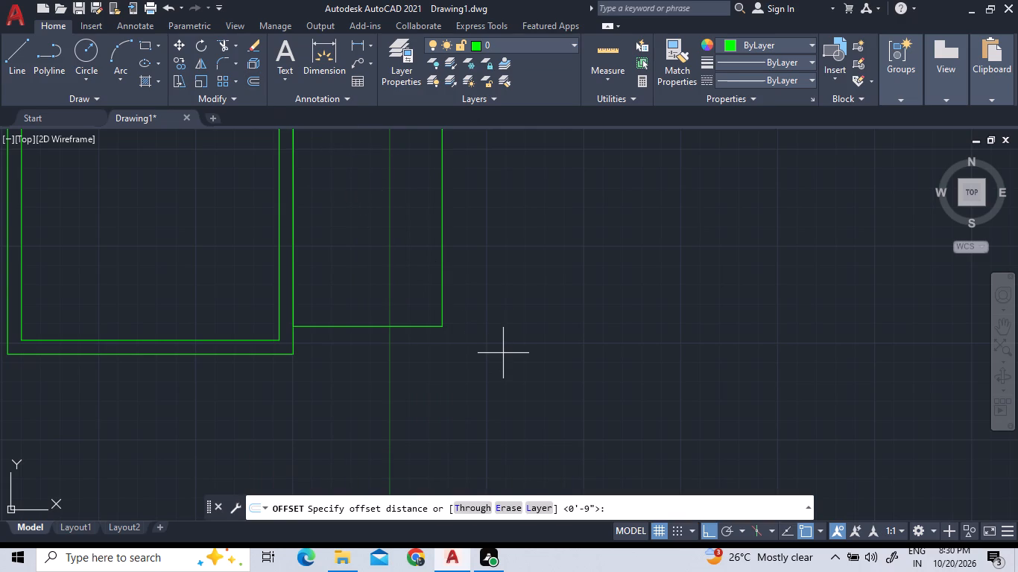
key(Return)
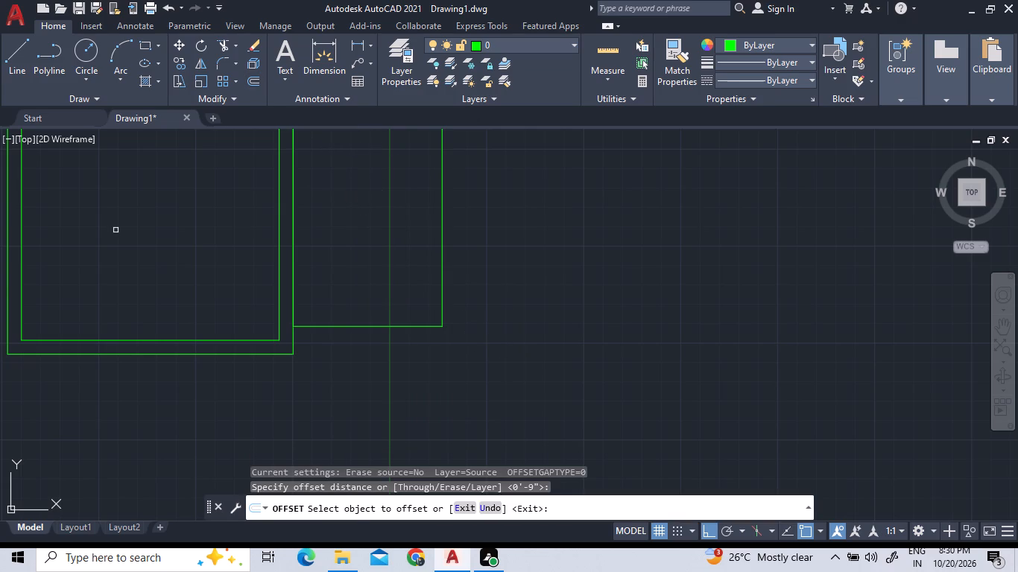
click(116, 229)
click(508, 341)
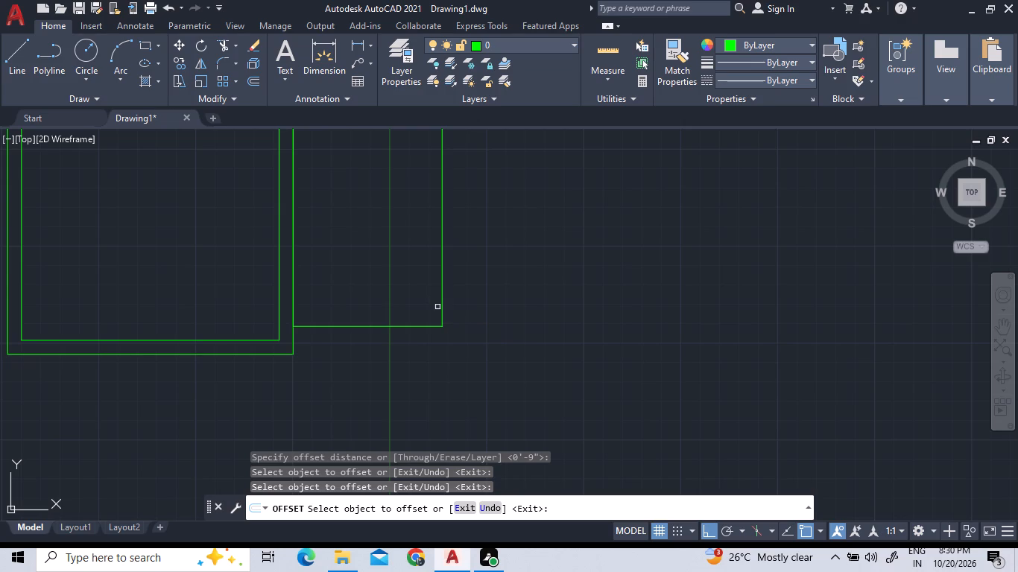
click(441, 311)
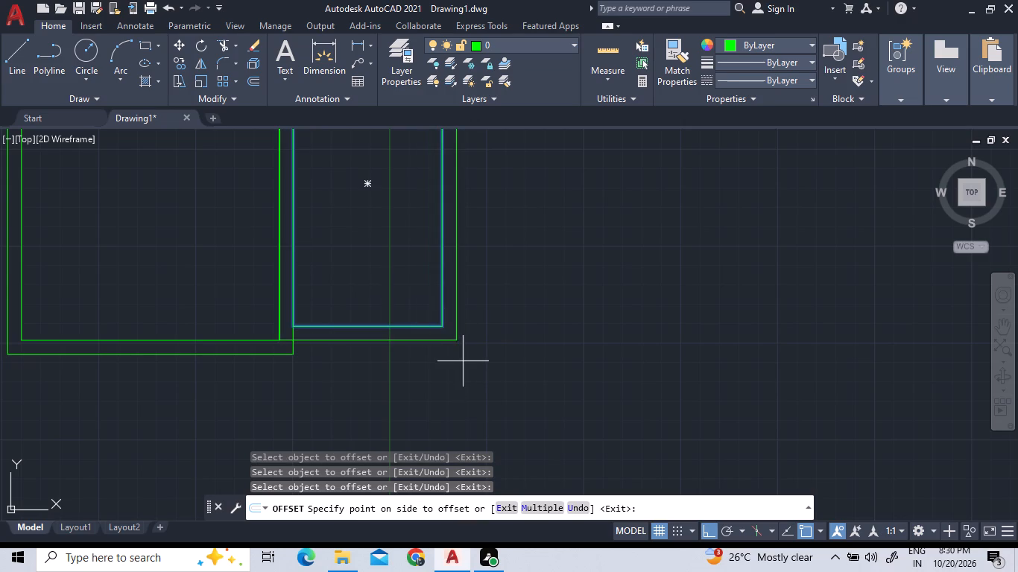
click(463, 361)
right_click(501, 363)
double_click(509, 368)
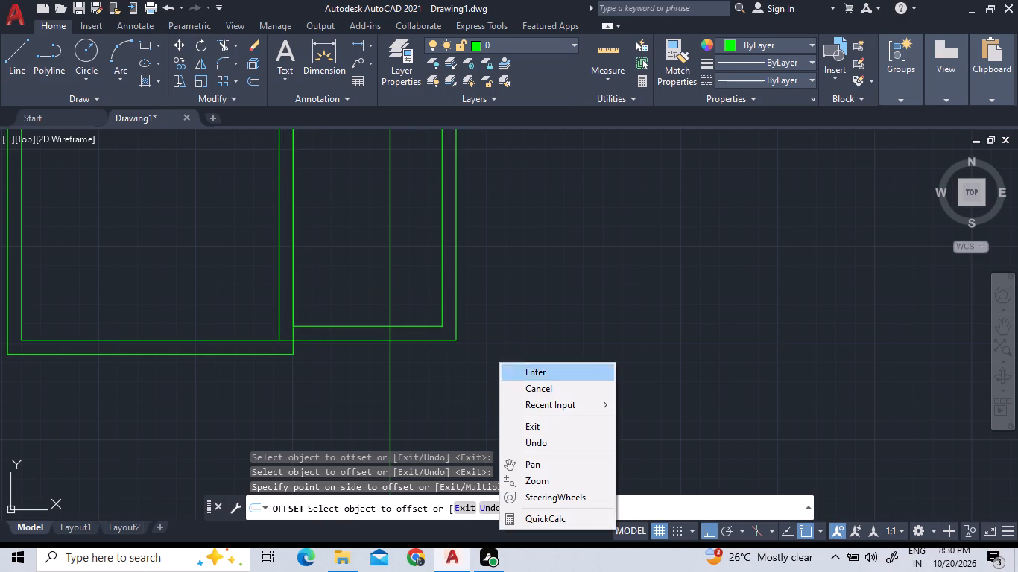
Move both 8' by 15'3" room outlines straight down from their outer lower left corner onto the adjoining room's lower outer wall line.
click(417, 265)
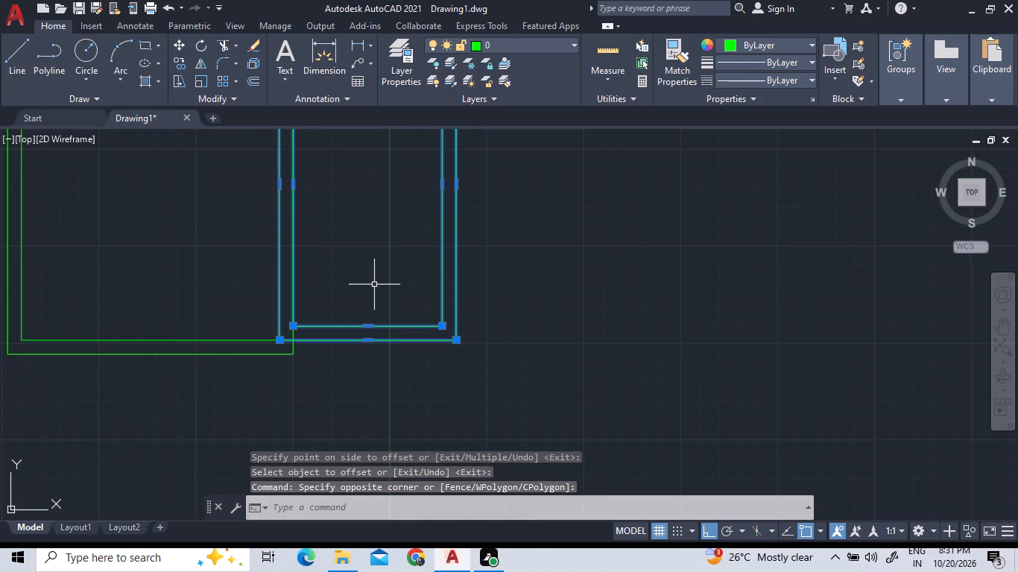
right_click(373, 285)
click(386, 306)
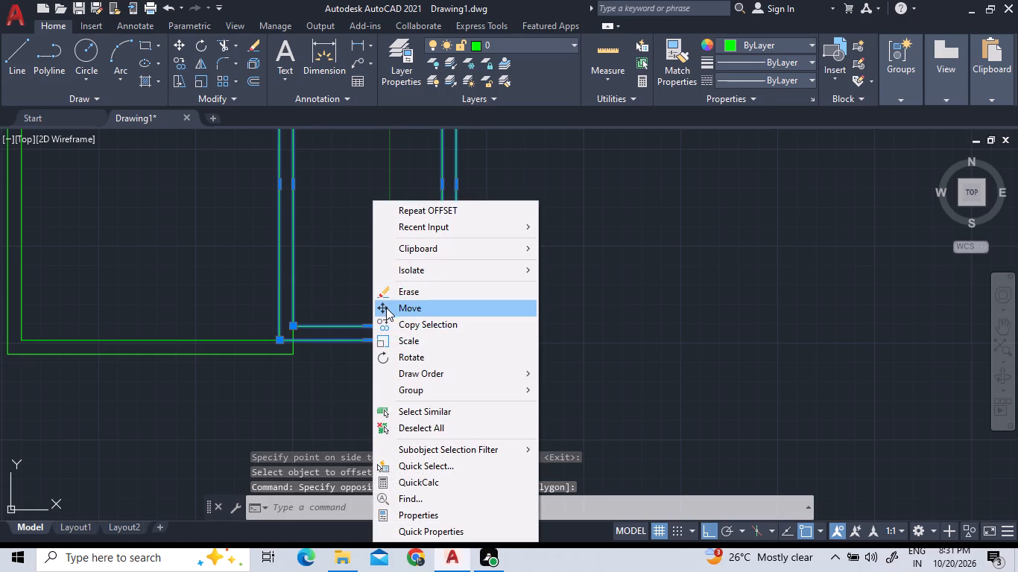
scroll(267, 346, up, 2)
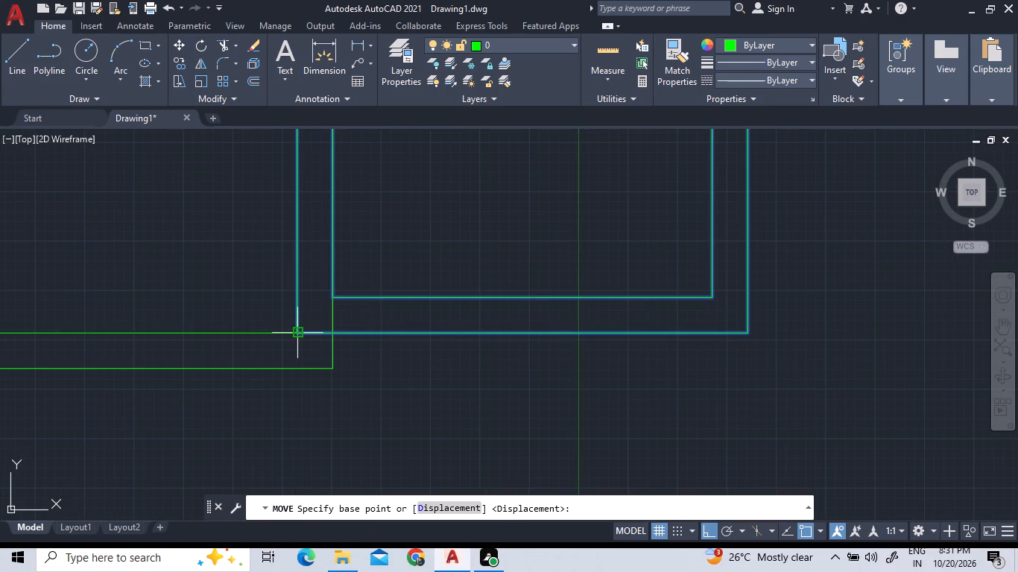
click(293, 331)
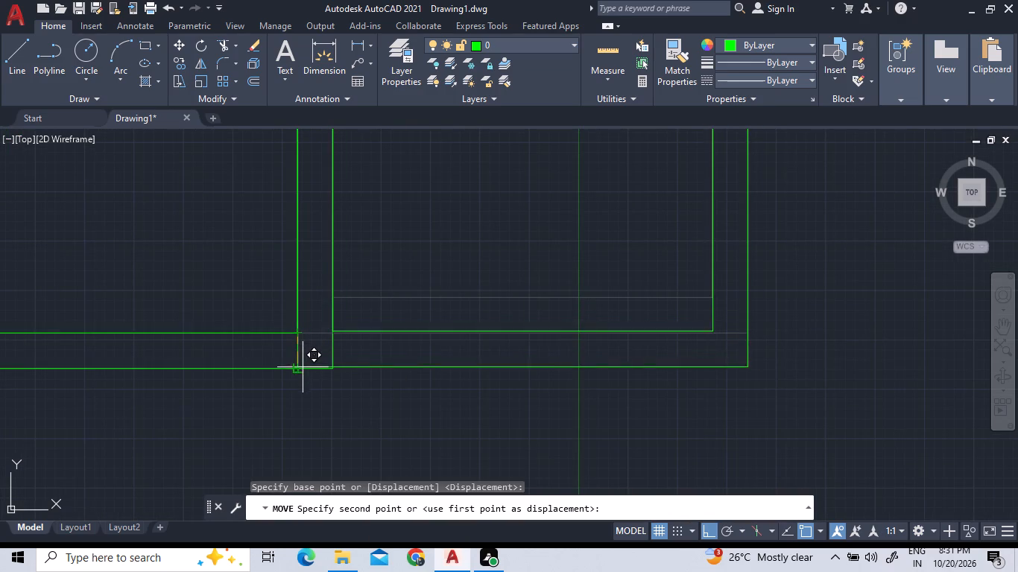
scroll(295, 374, up, 4)
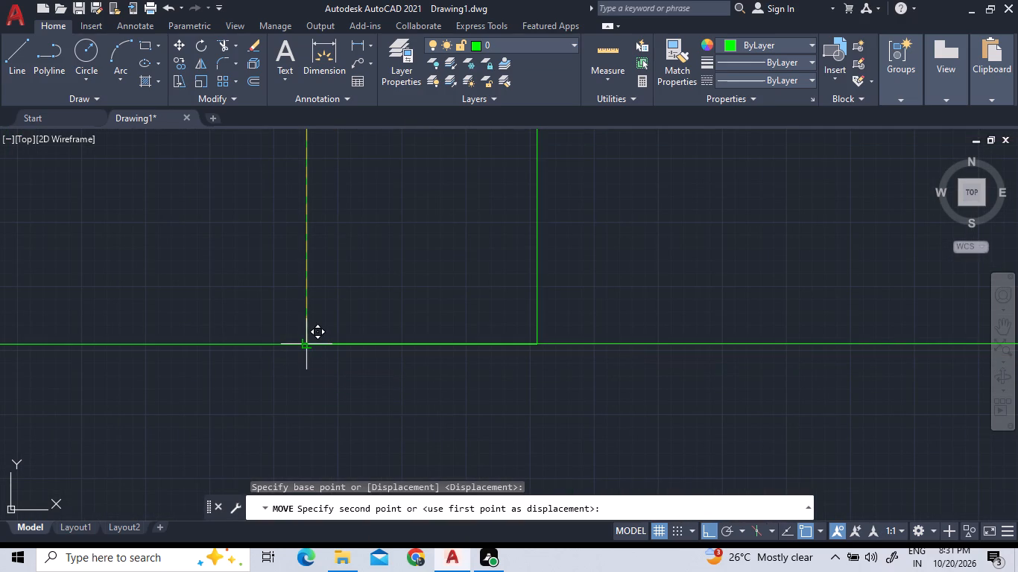
click(306, 347)
Draw a rectangle 11'8" long and 12' wide from the 8' by 15'3" room's outer lower right corner, extending up and to the right.
scroll(323, 422, down, 4)
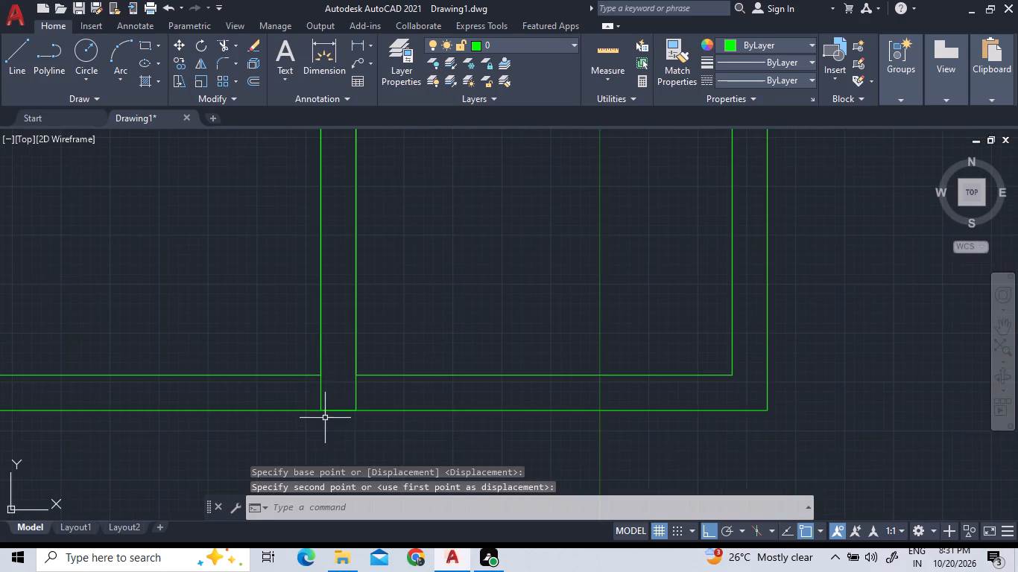
scroll(325, 417, down, 4)
scroll(352, 266, up, 1)
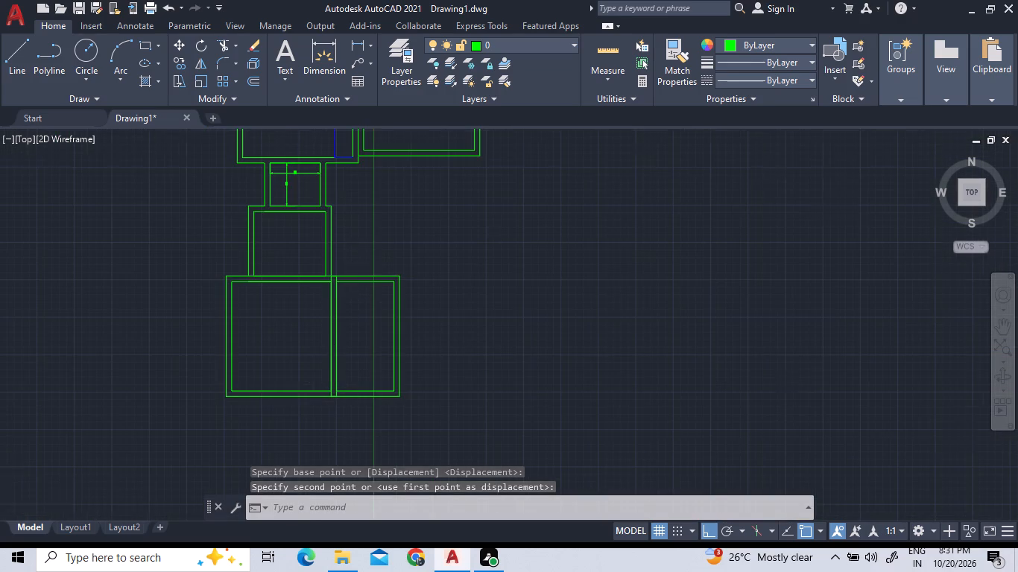
scroll(352, 266, up, 1)
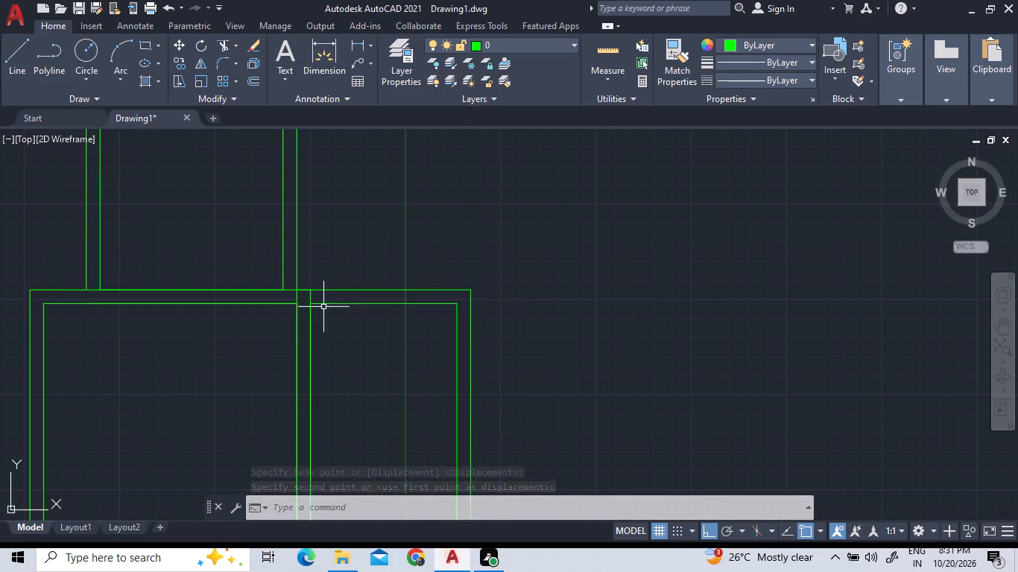
scroll(510, 339, down, 2)
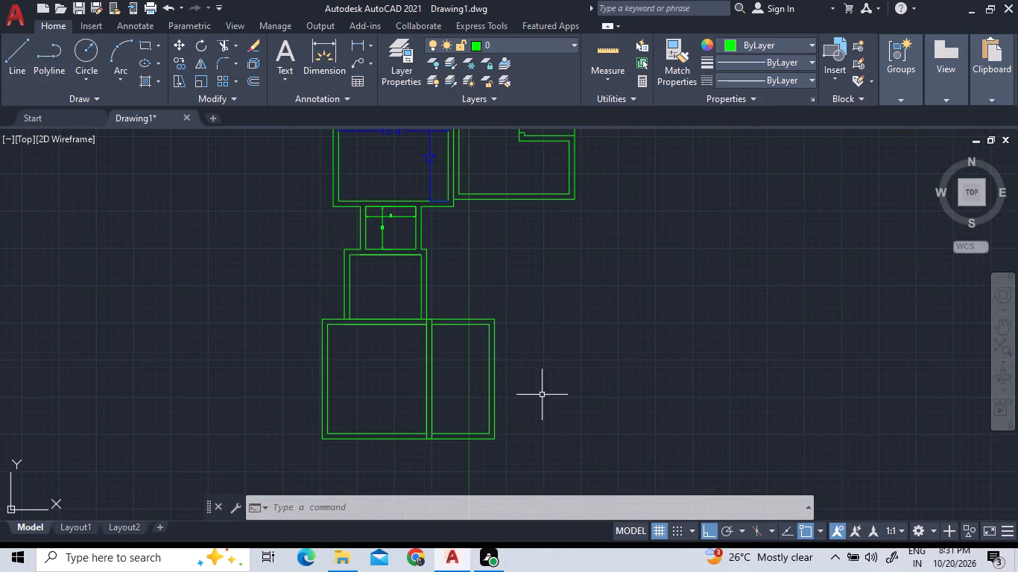
scroll(563, 419, up, 2)
scroll(563, 420, down, 1)
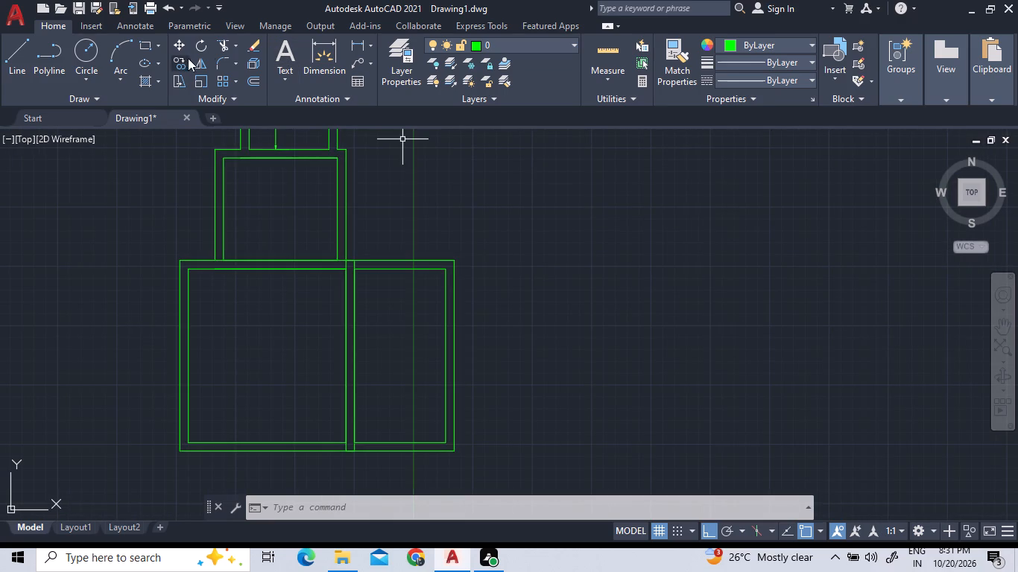
click(140, 46)
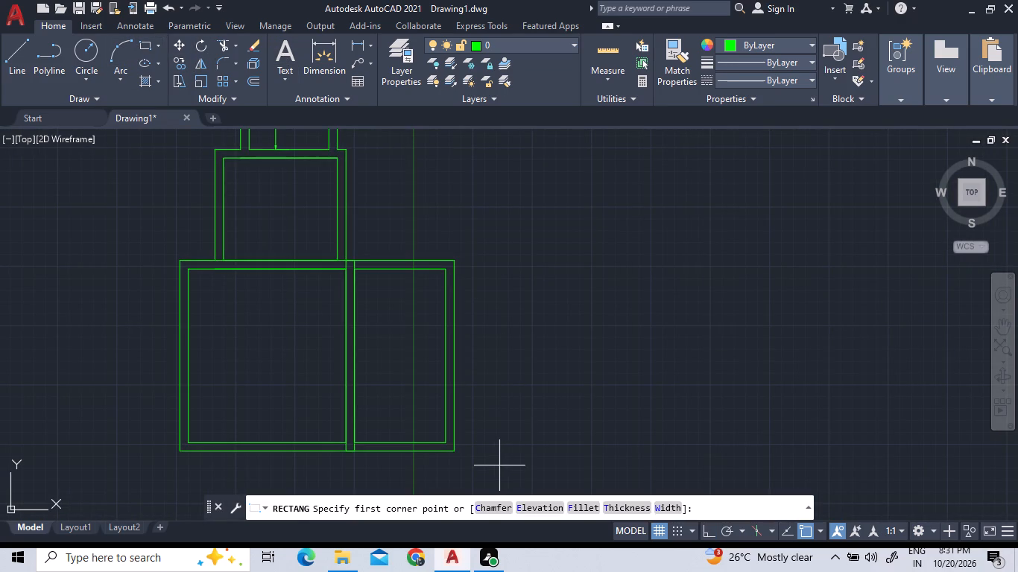
scroll(499, 465, up, 2)
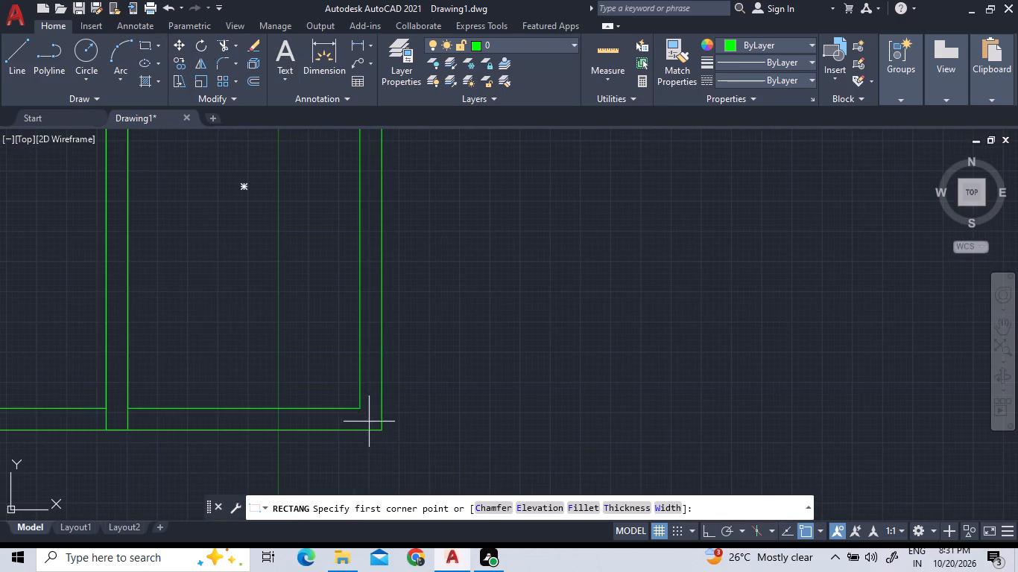
click(379, 428)
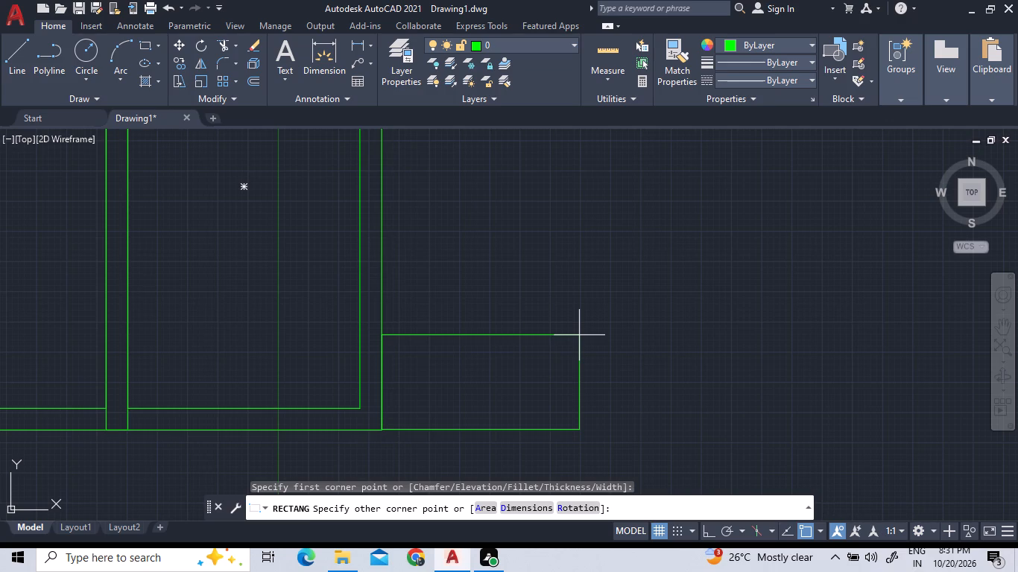
text(d)
key(space)
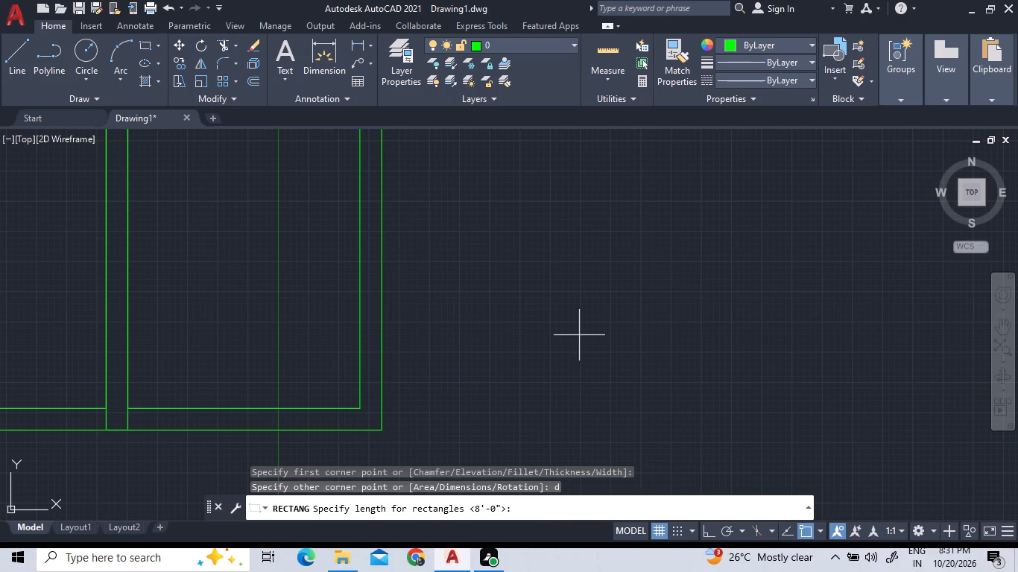
text(11'8")
key(Return)
text(12')
key(Return)
scroll(589, 357, down, 2)
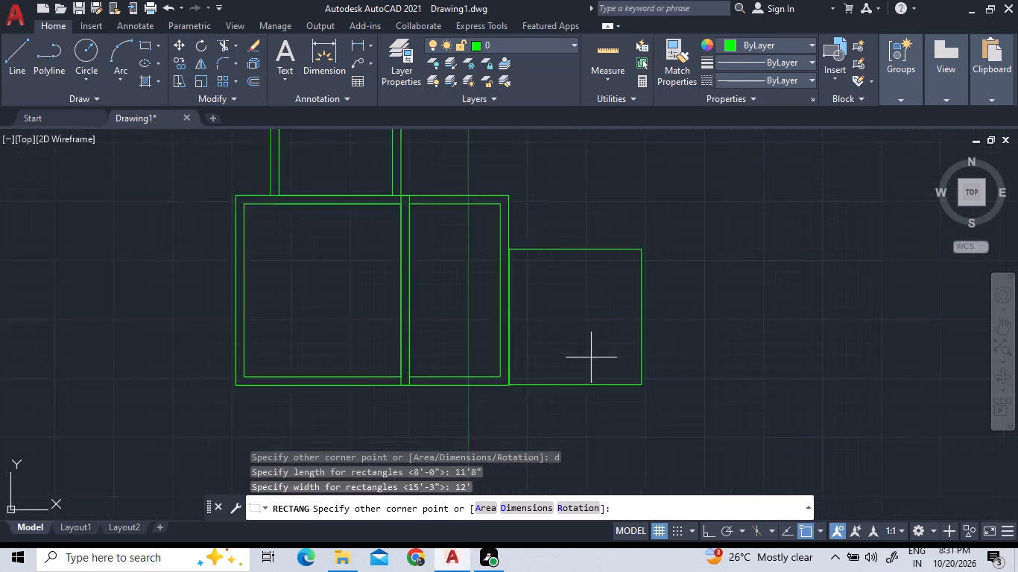
scroll(591, 357, down, 1)
scroll(593, 359, up, 1)
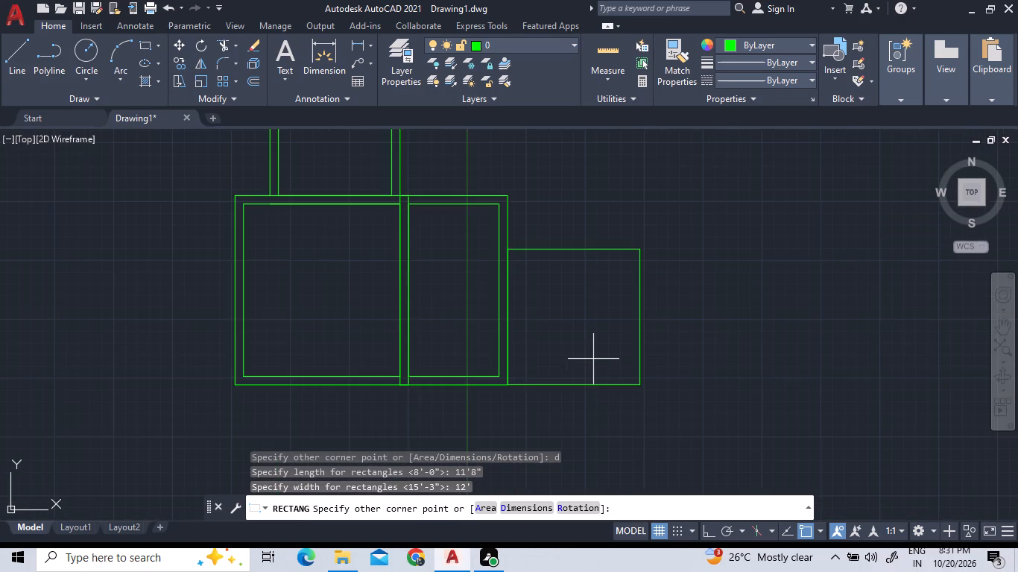
scroll(595, 358, up, 1)
click(595, 348)
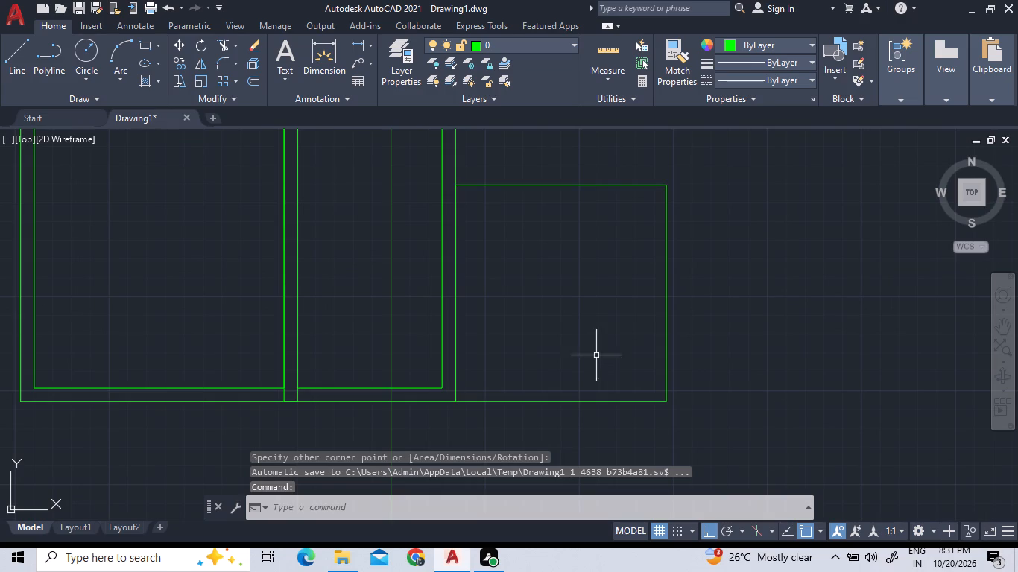
Offset the 11'8" by 12' rectangle outward by 9" to form the room's outer wall line.
click(595, 416)
click(563, 326)
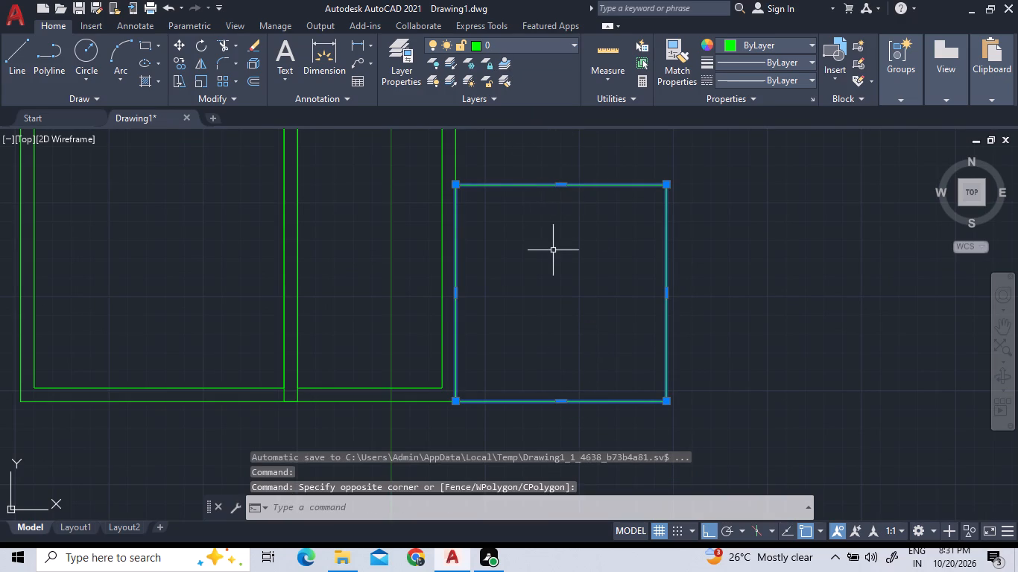
right_click(567, 279)
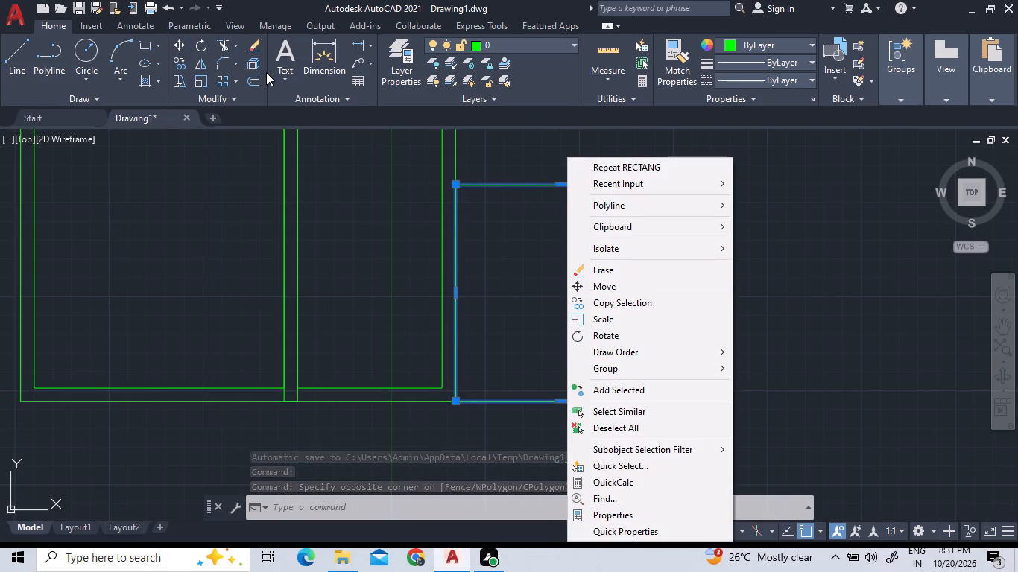
click(256, 79)
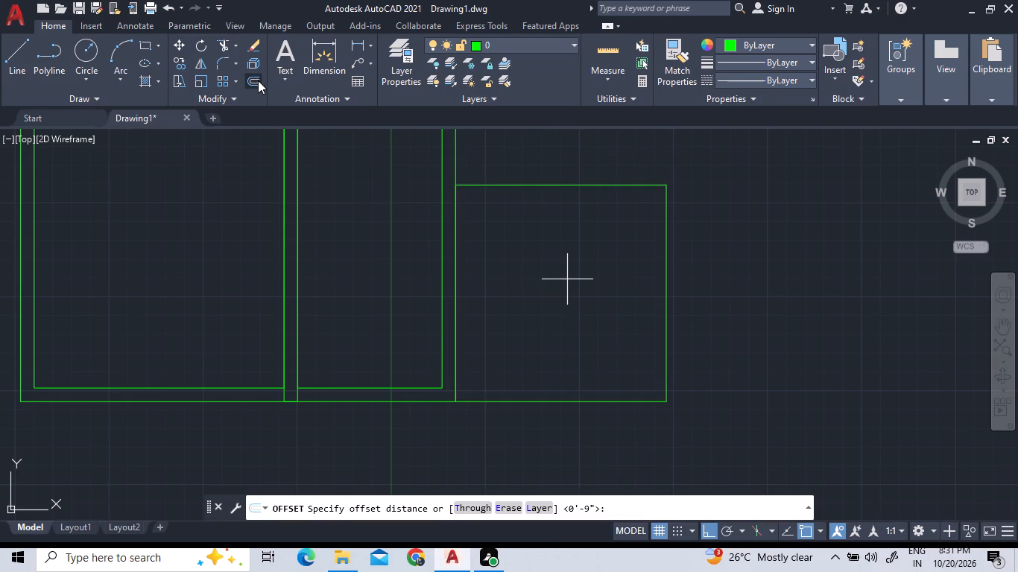
key(Return)
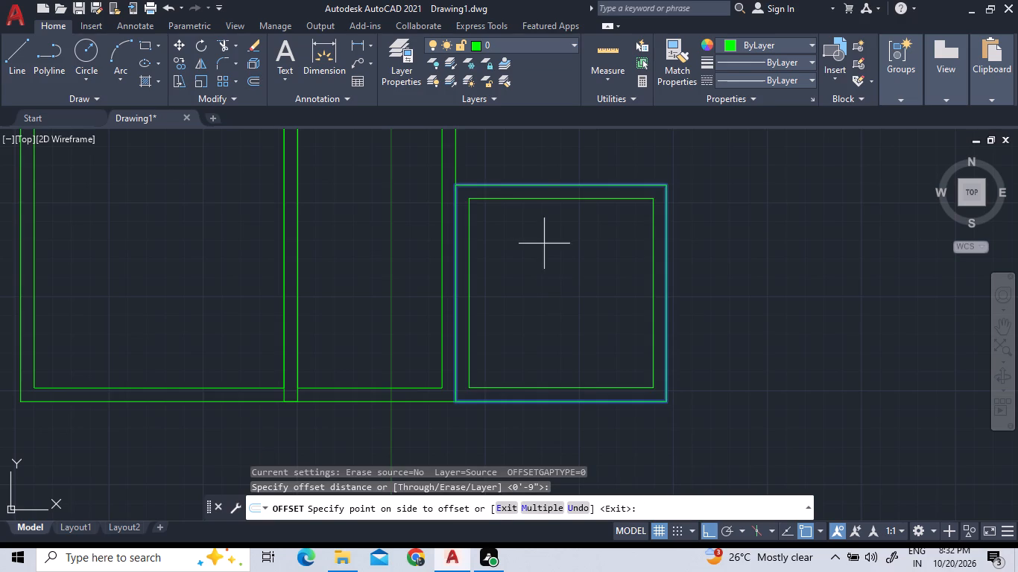
click(415, 223)
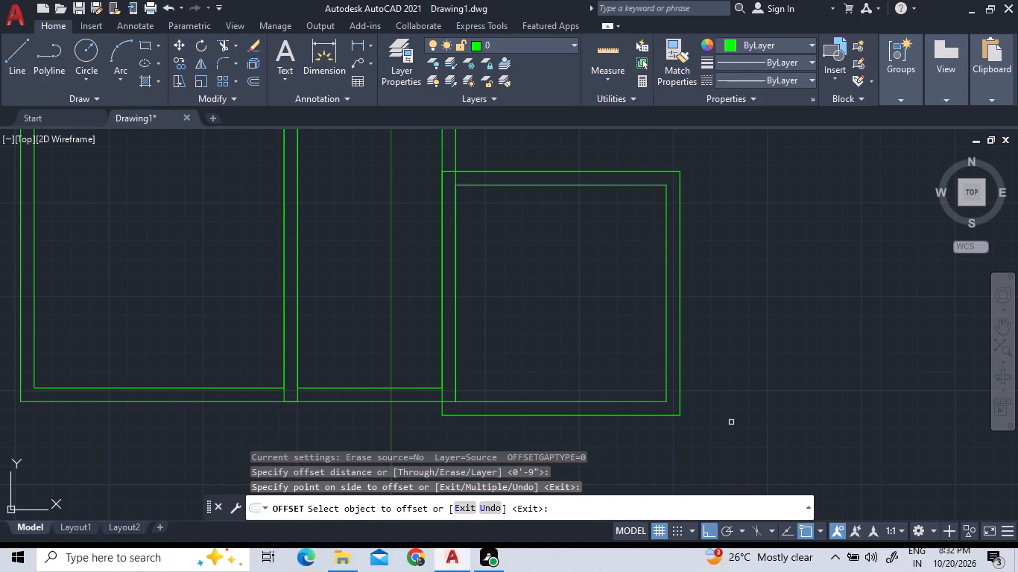
right_click(742, 442)
click(766, 282)
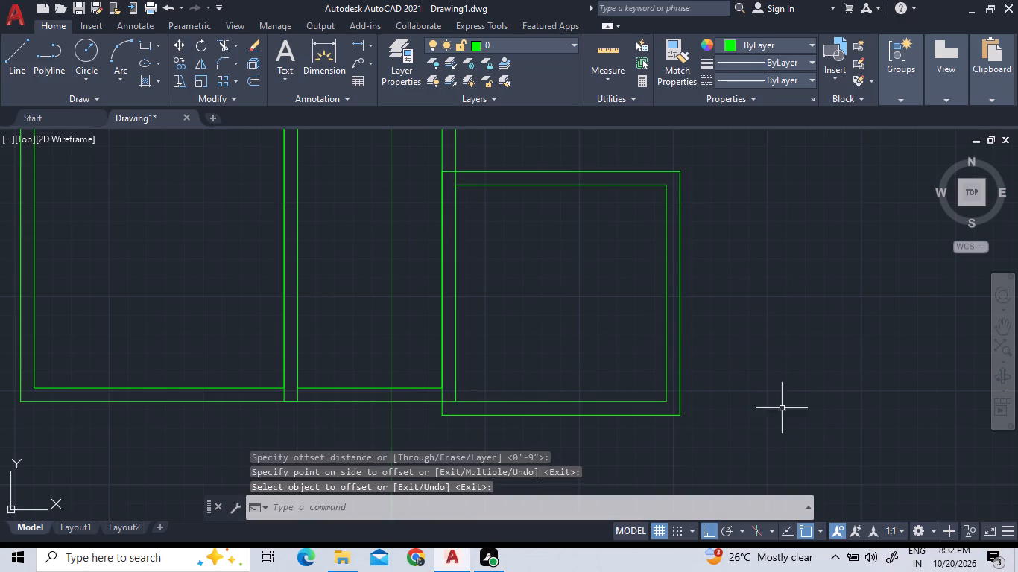
Move both 11'8" by 12' room outlines straight up from their outer lower left corner onto the adjoining room's lower outer wall line.
click(776, 425)
click(587, 334)
right_click(437, 430)
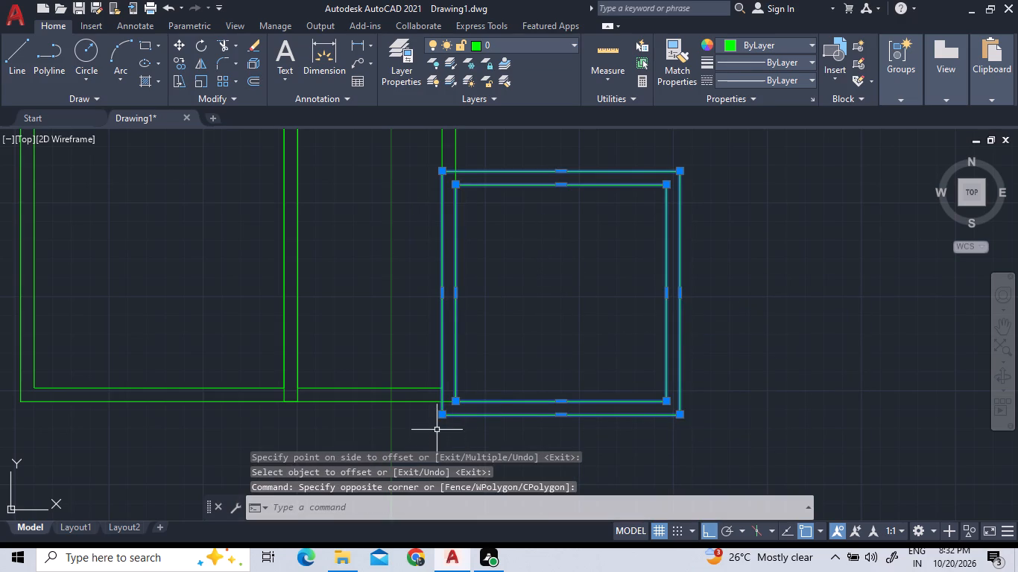
click(502, 194)
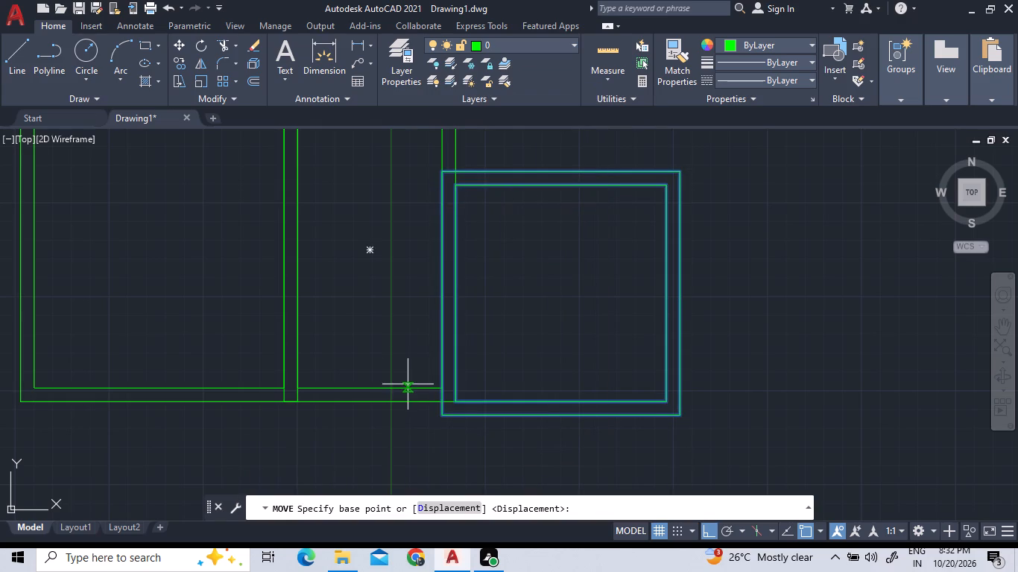
scroll(408, 384, up, 2)
click(493, 464)
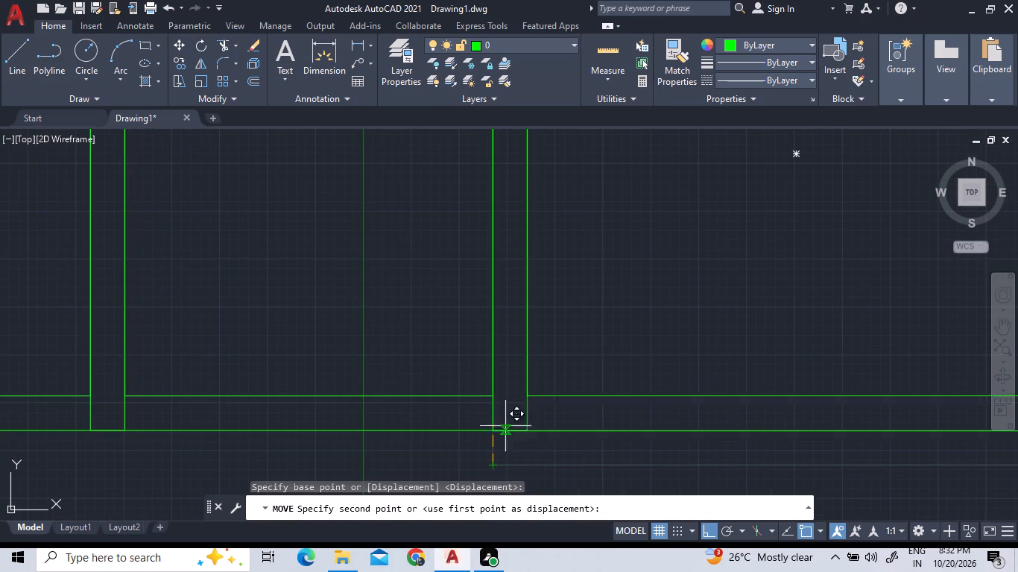
scroll(497, 430, up, 5)
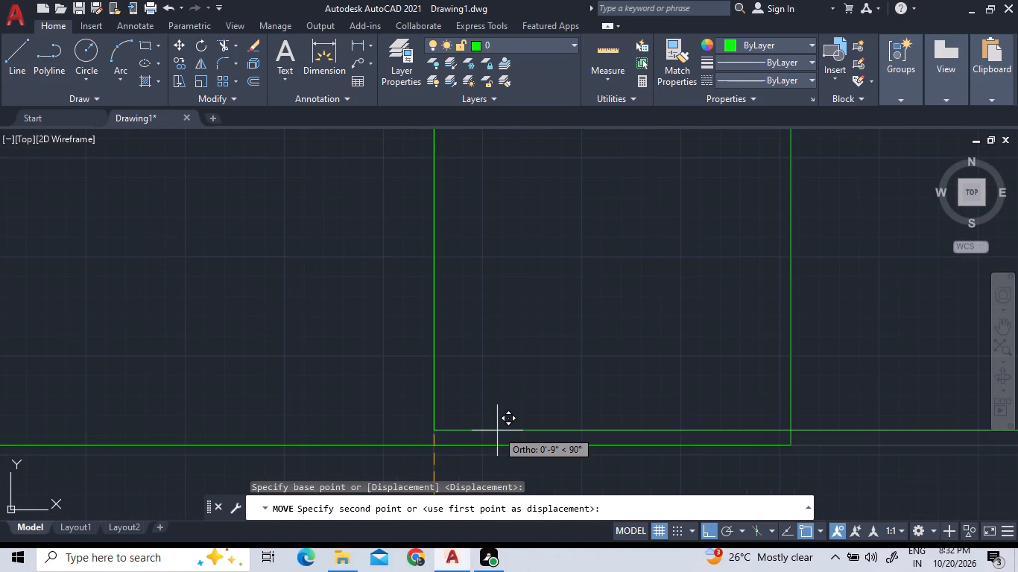
click(433, 445)
scroll(455, 431, down, 8)
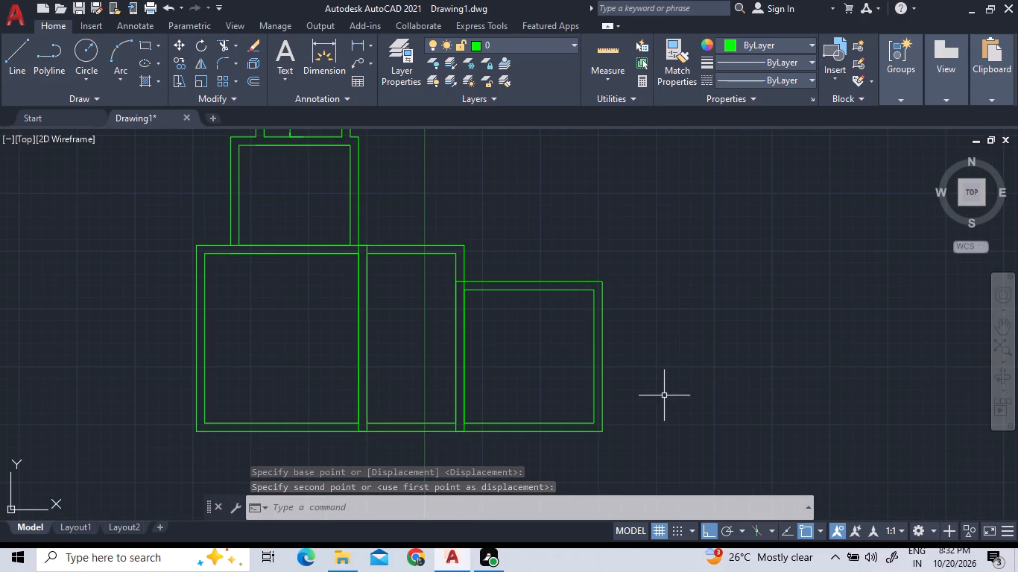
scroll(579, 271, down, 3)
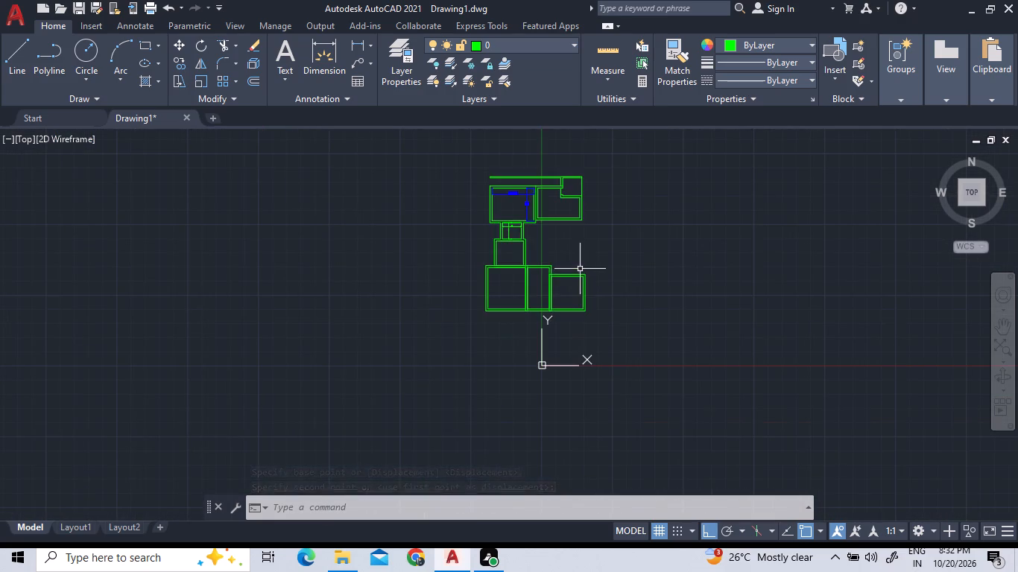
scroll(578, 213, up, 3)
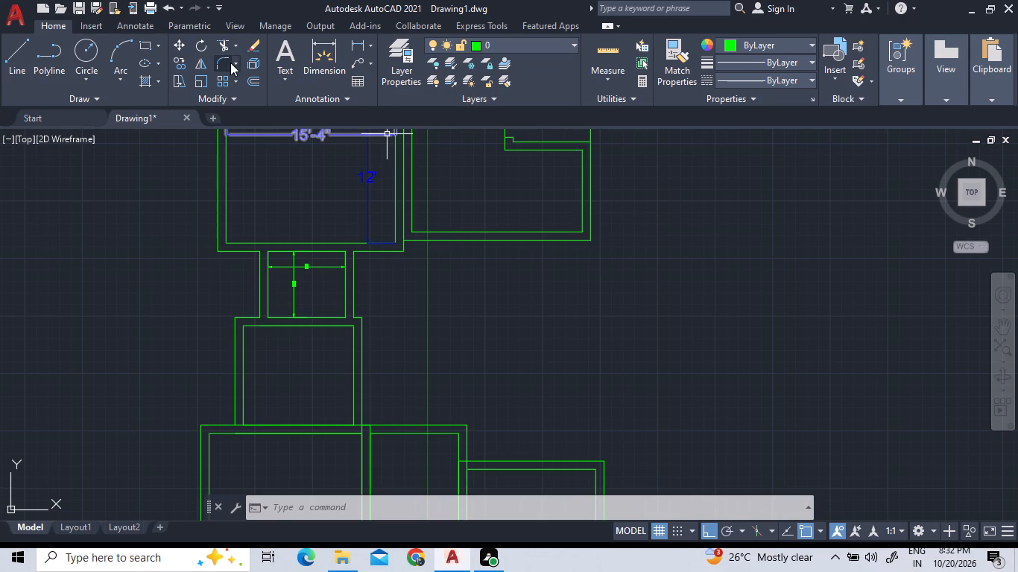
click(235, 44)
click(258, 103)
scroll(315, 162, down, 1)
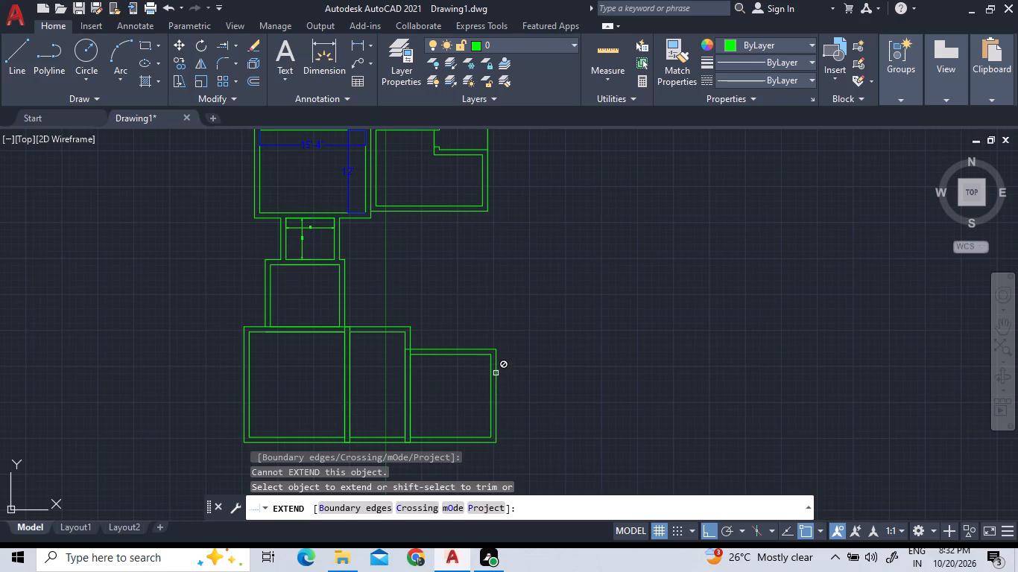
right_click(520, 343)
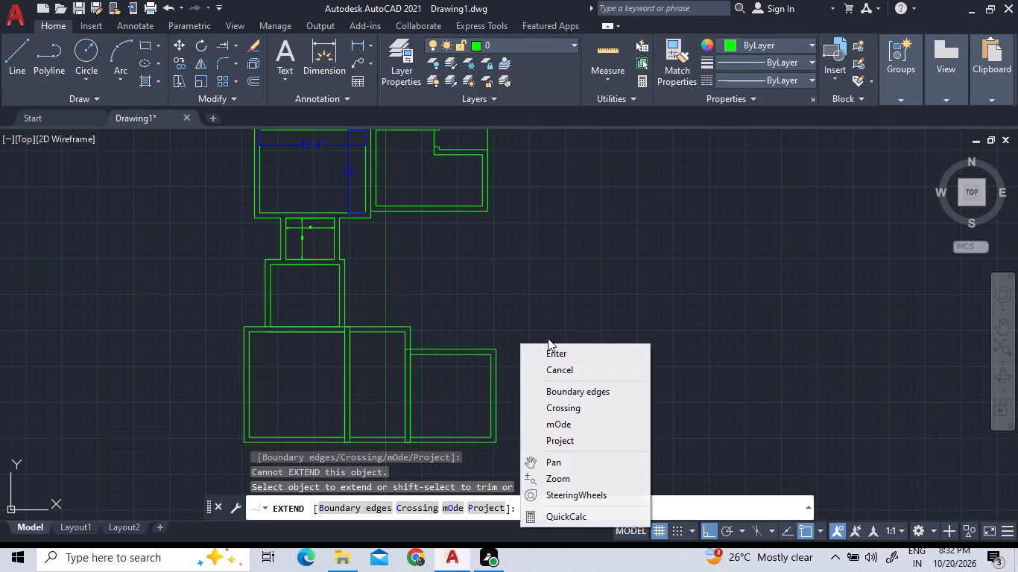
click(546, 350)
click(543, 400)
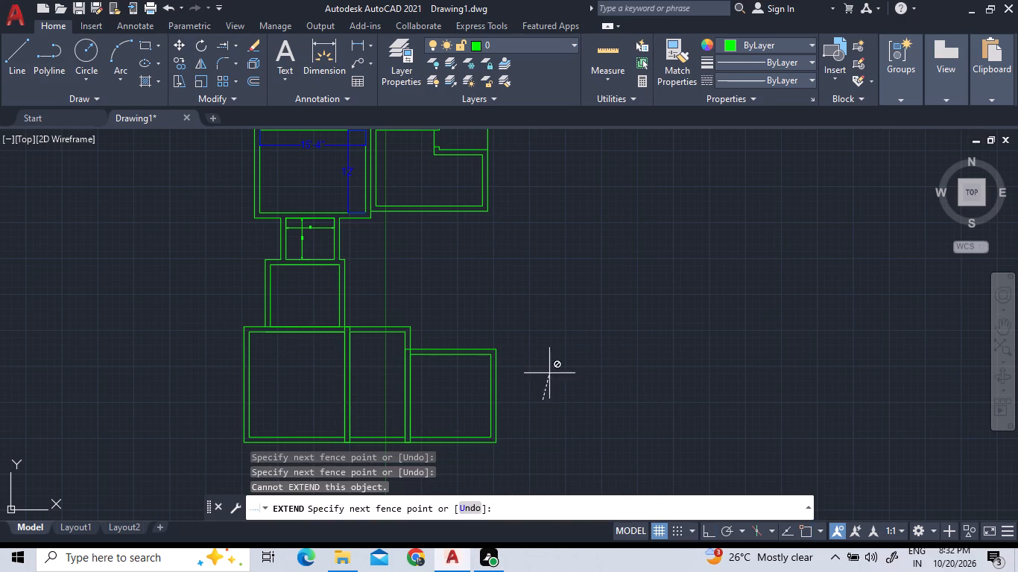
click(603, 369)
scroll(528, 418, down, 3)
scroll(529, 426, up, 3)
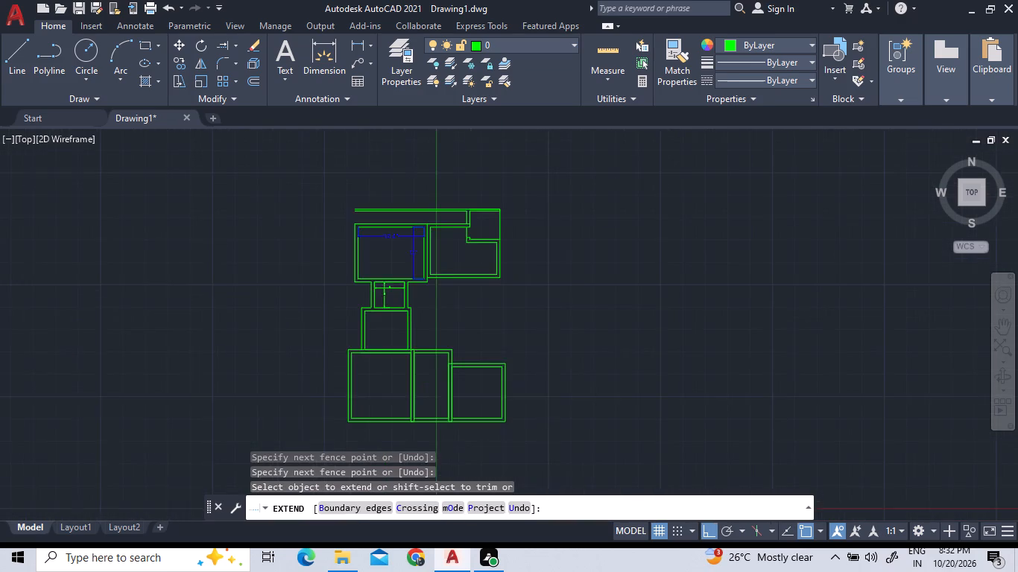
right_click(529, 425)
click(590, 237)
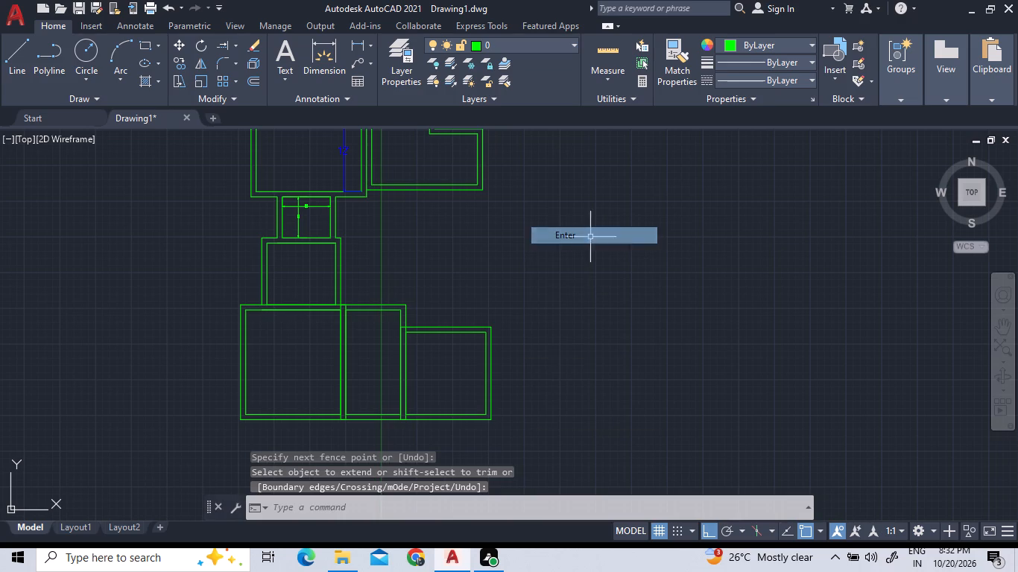
Explode the outlines of the lower rooms and the adjoining rooms above them into separate lines.
click(529, 434)
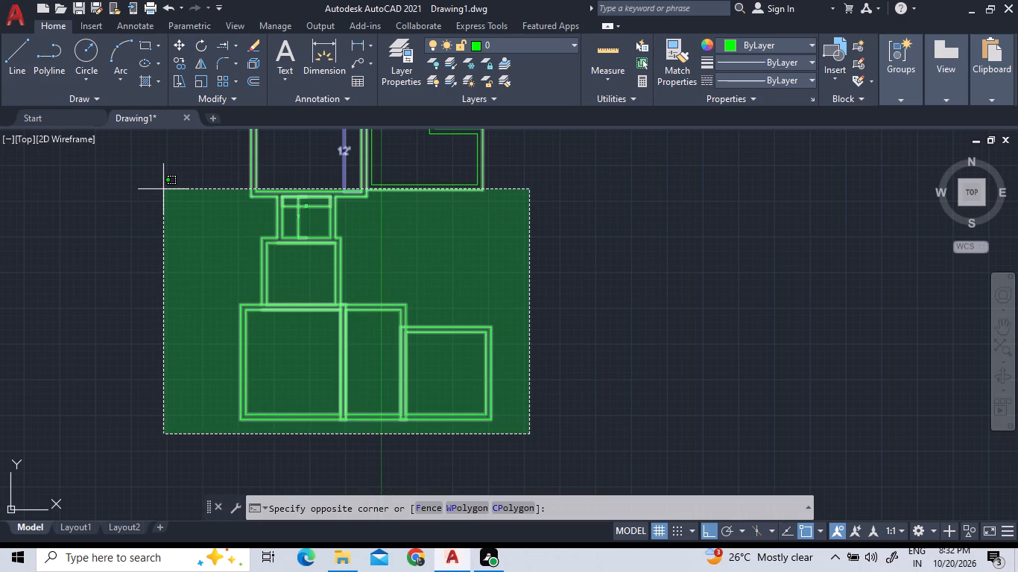
click(166, 166)
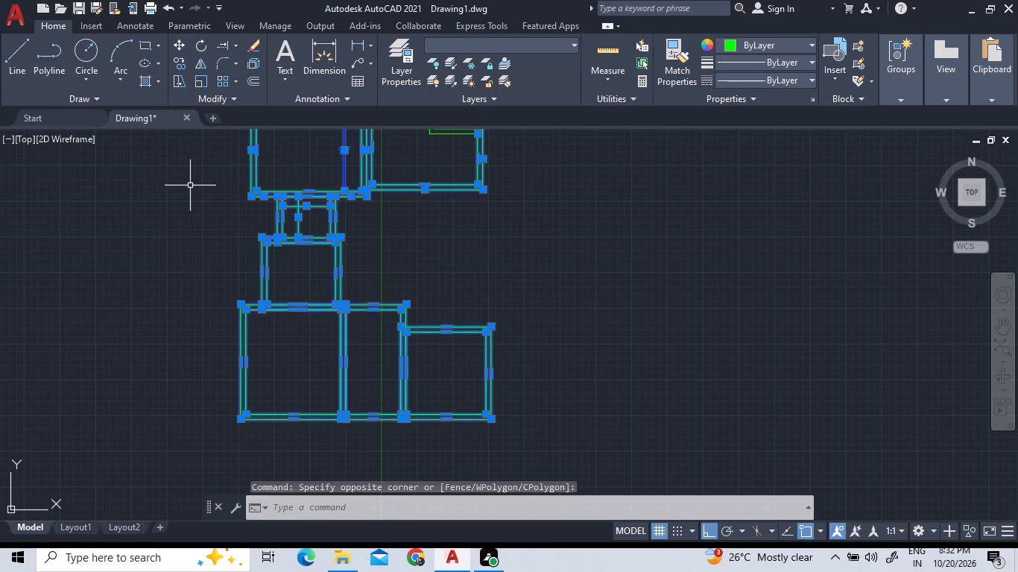
key(x)
key(space)
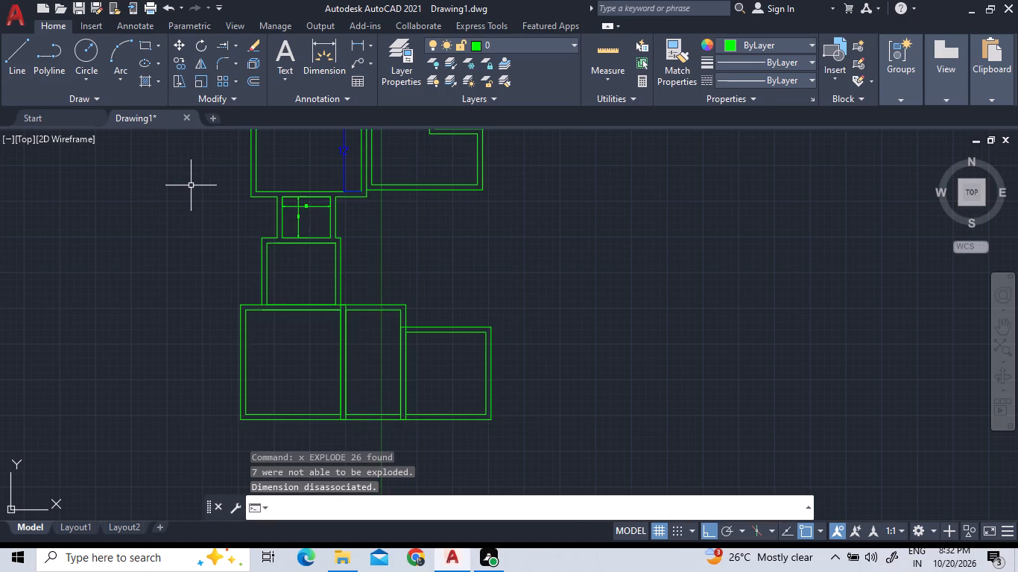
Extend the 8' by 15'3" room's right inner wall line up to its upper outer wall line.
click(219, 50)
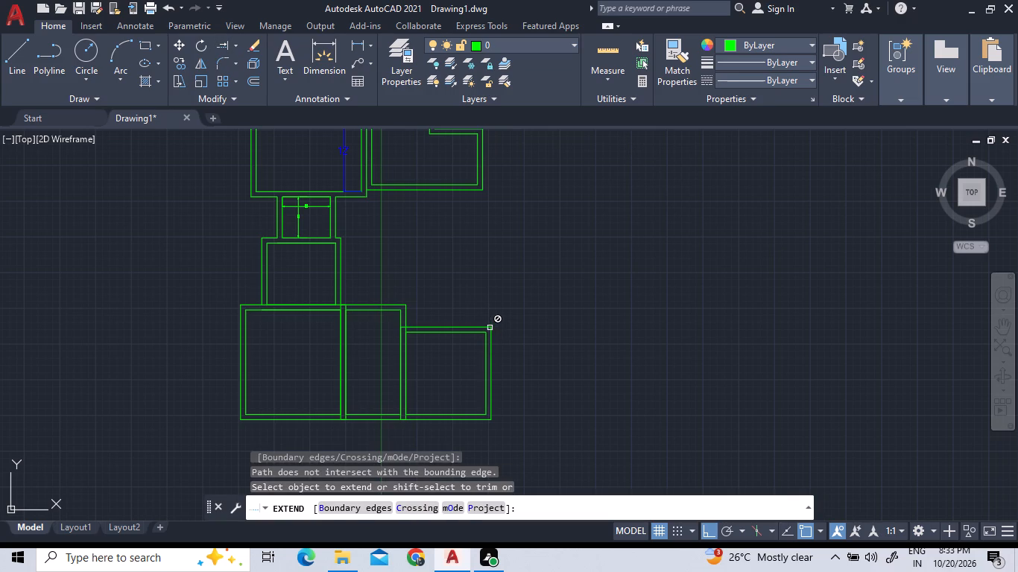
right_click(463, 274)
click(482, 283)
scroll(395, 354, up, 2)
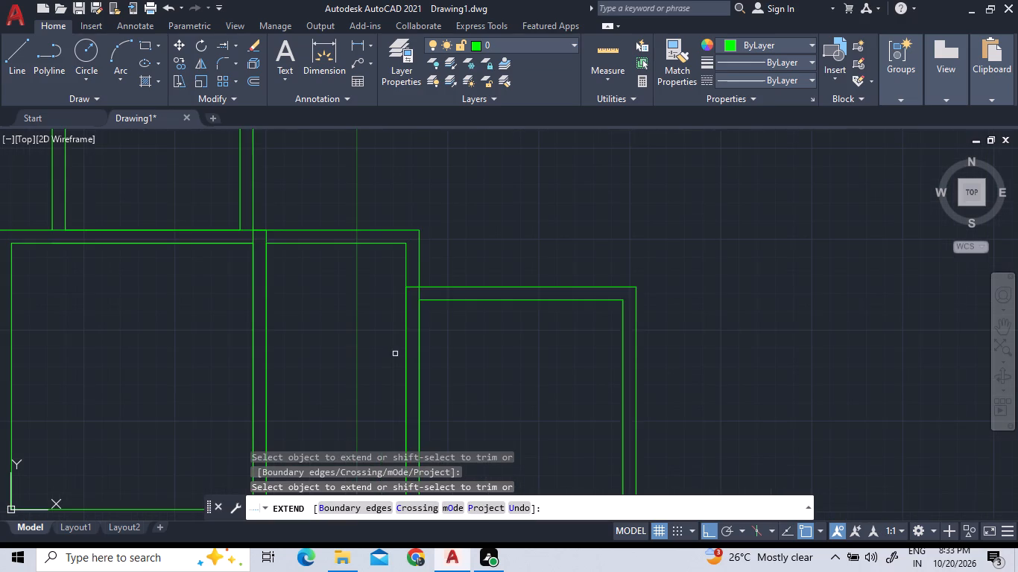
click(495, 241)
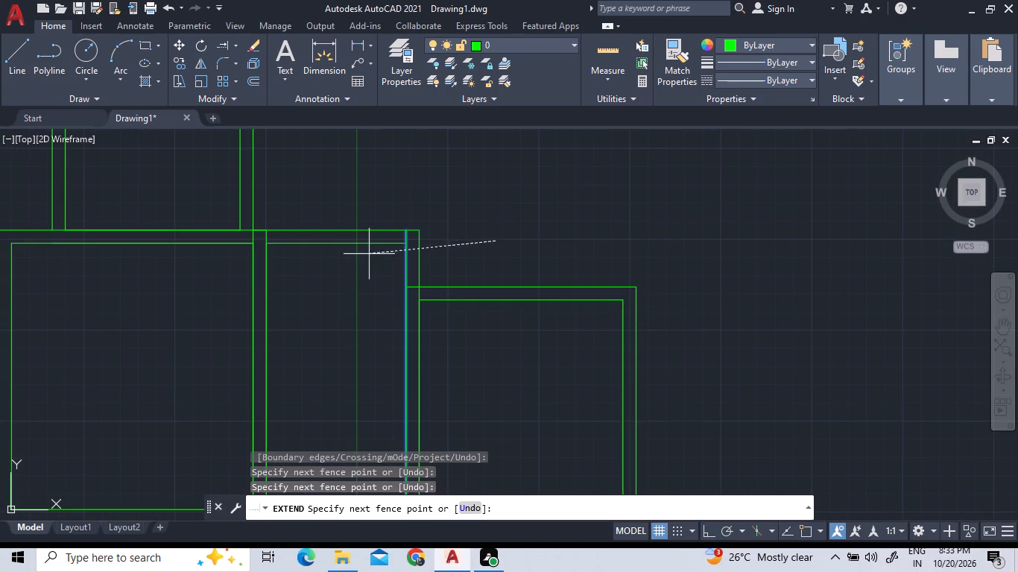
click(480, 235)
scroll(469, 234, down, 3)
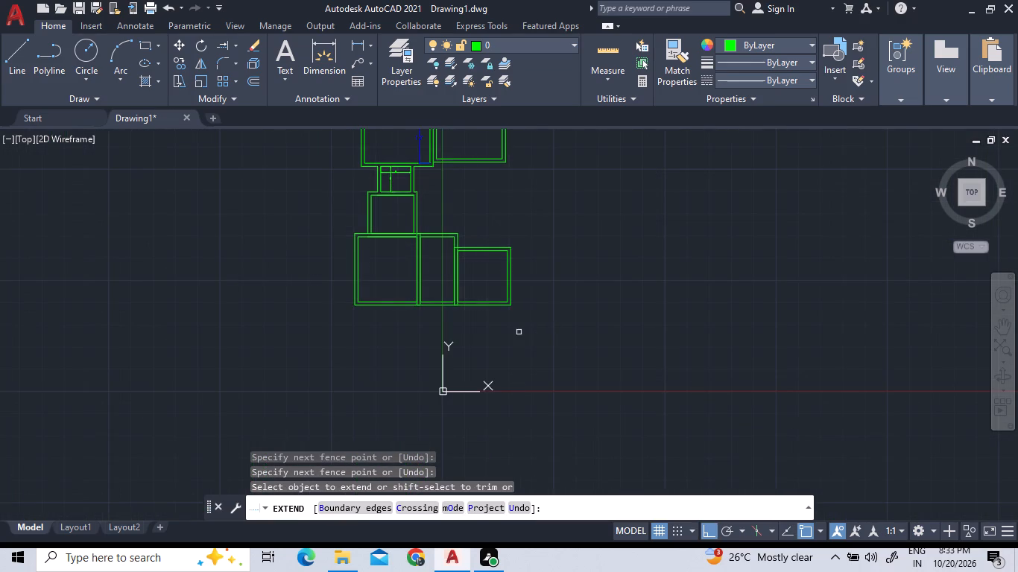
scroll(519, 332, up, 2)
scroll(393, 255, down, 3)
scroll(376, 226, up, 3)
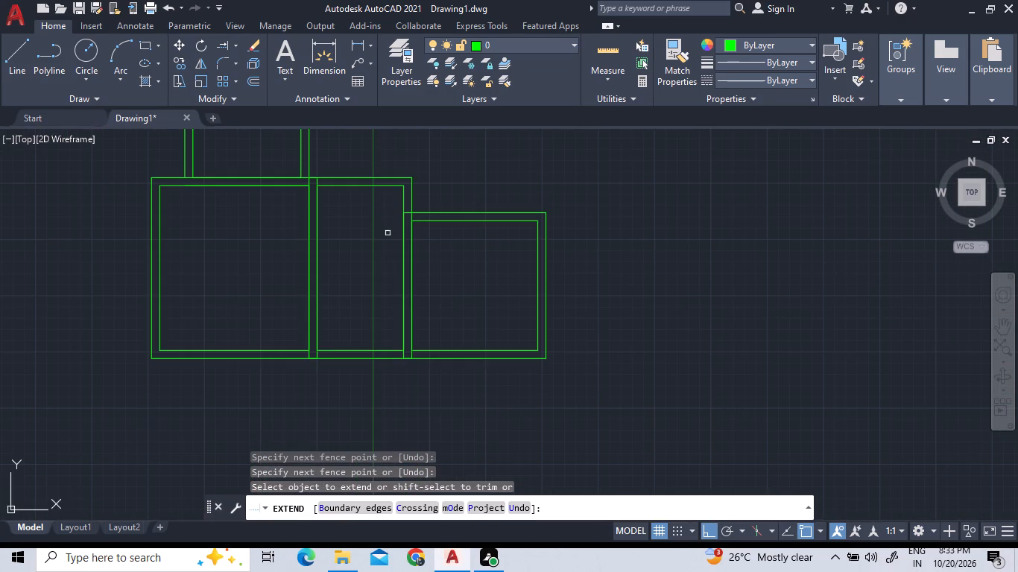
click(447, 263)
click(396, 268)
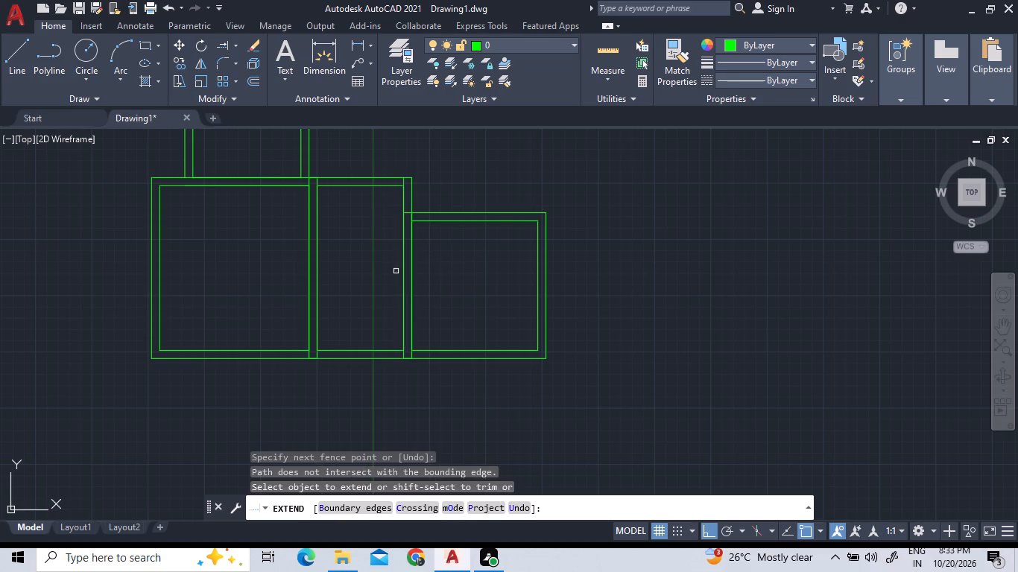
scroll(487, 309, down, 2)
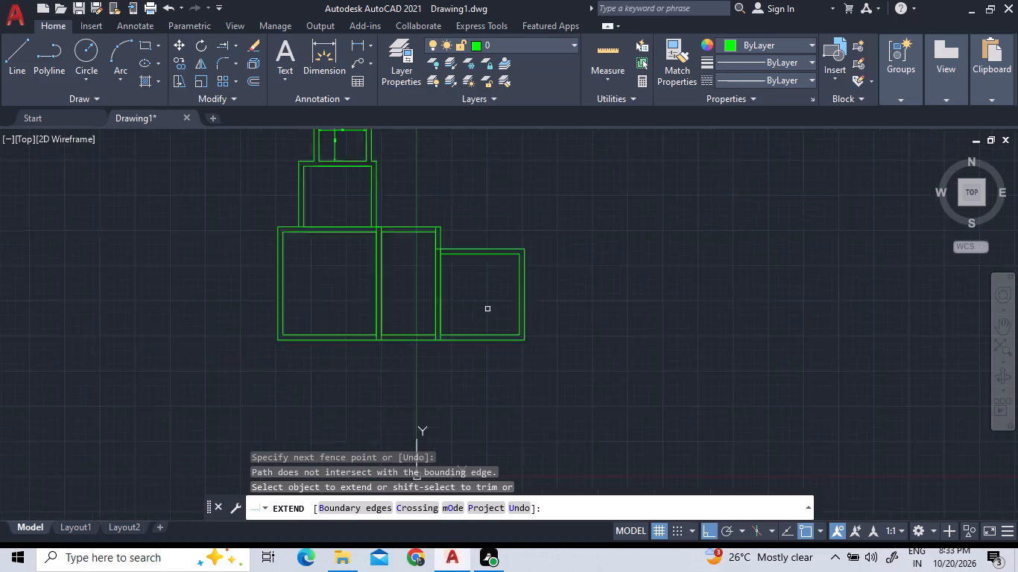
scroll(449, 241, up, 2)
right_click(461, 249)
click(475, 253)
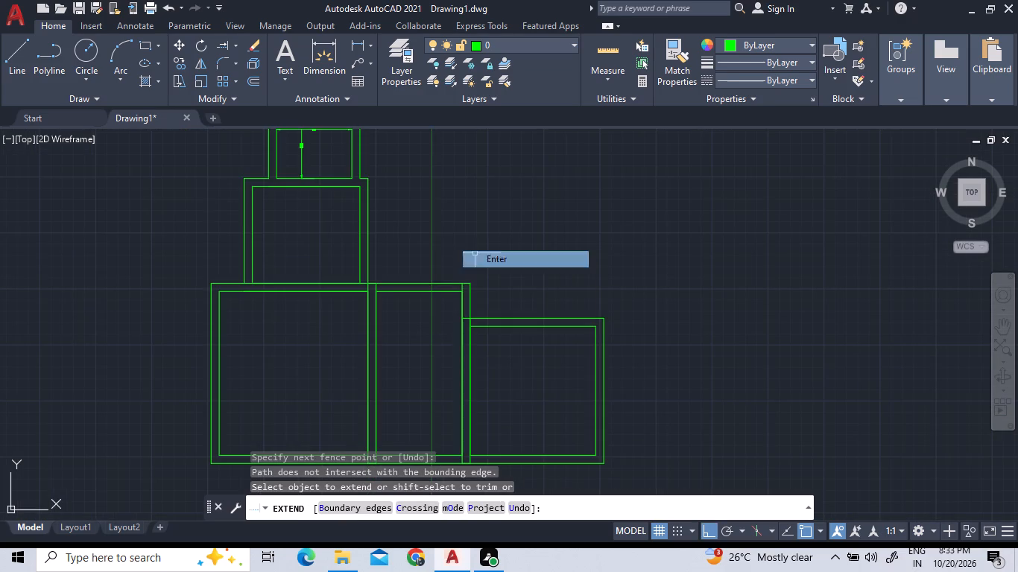
Trim the stray line pieces crossing the upper wall junctions between the three lower rooms.
click(237, 44)
click(235, 81)
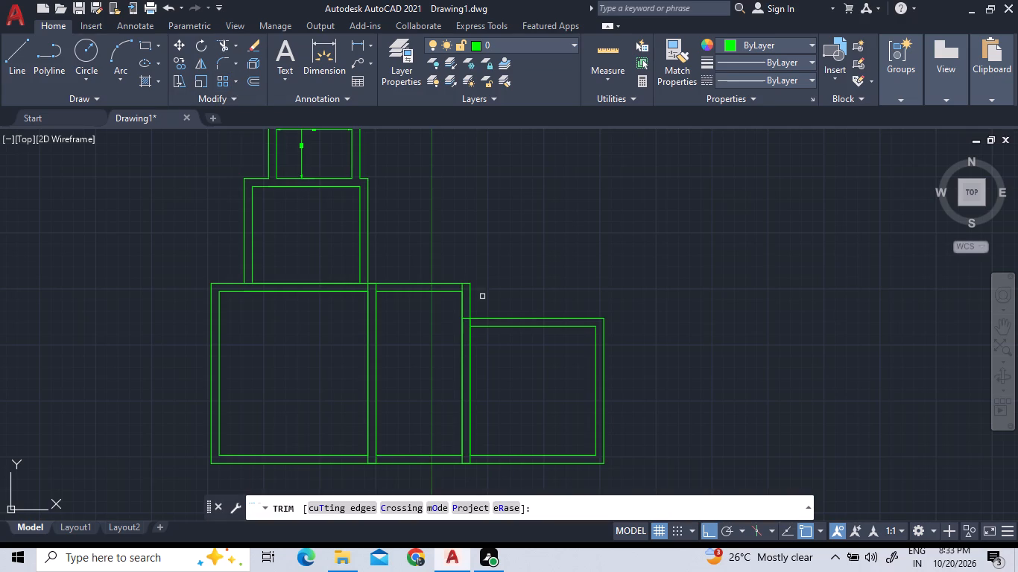
scroll(480, 290, up, 3)
click(405, 276)
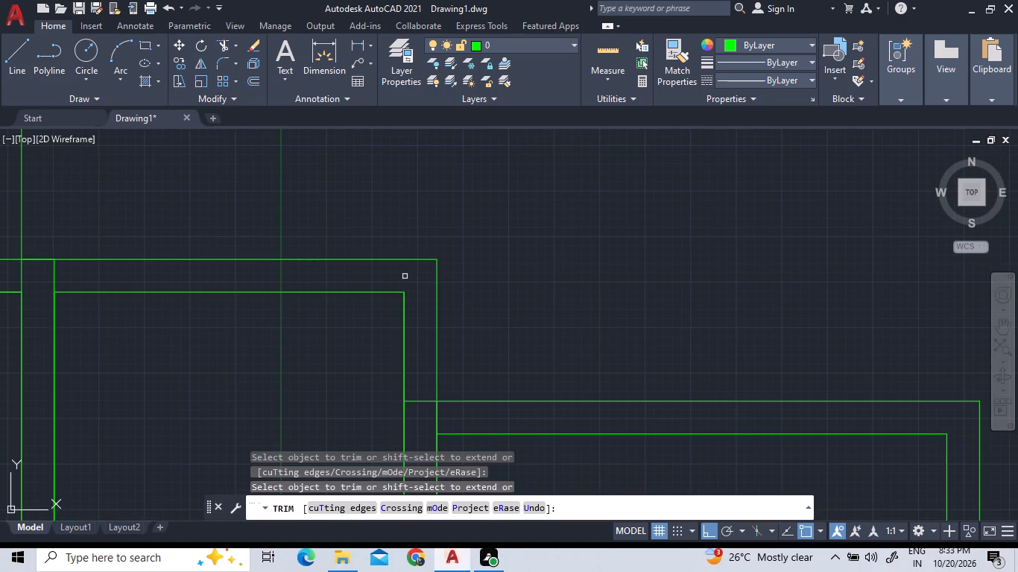
click(421, 401)
click(437, 408)
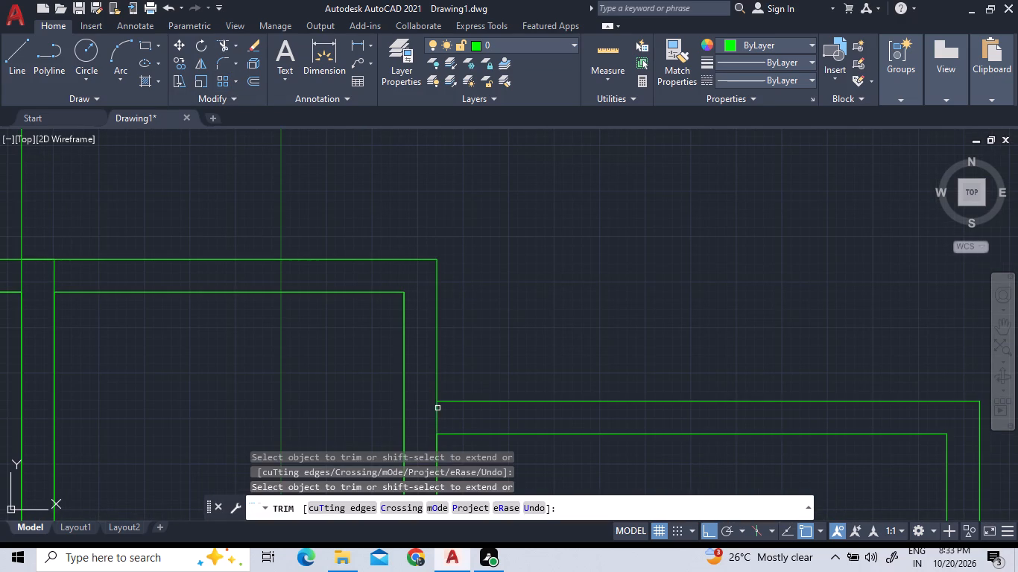
click(439, 416)
click(429, 414)
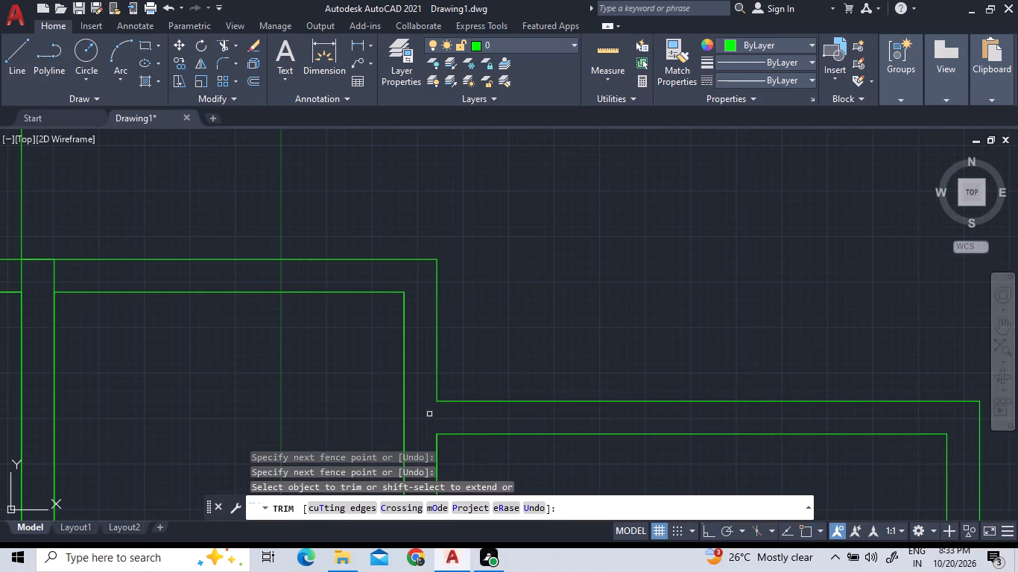
scroll(554, 325, down, 3)
scroll(454, 308, up, 3)
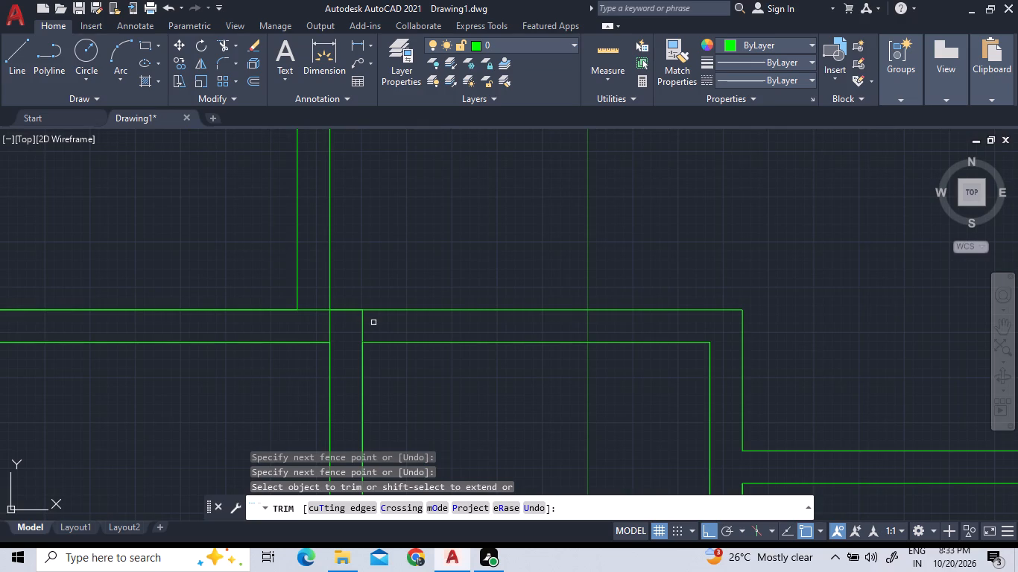
click(362, 324)
scroll(370, 316, down, 3)
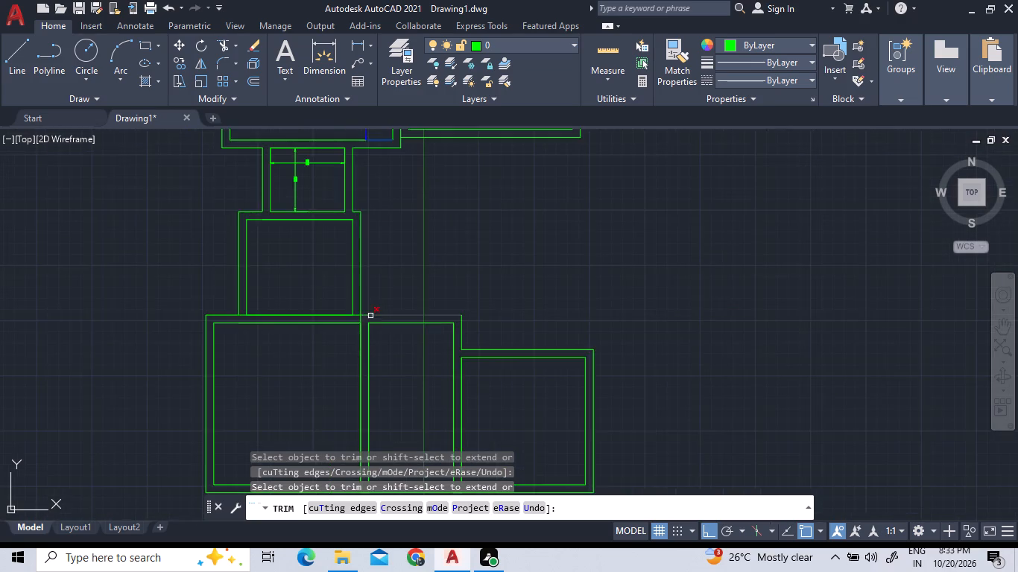
Trim the vertical line stubs crossing the bottom wall at the junctions between the three lower rooms.
scroll(380, 323, down, 3)
scroll(417, 376, up, 3)
scroll(336, 324, up, 3)
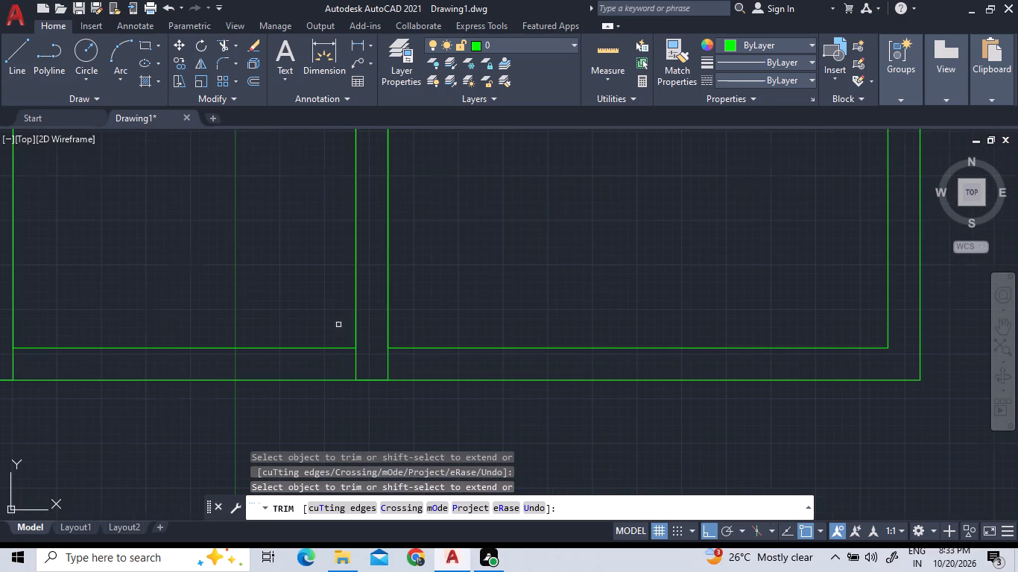
click(357, 363)
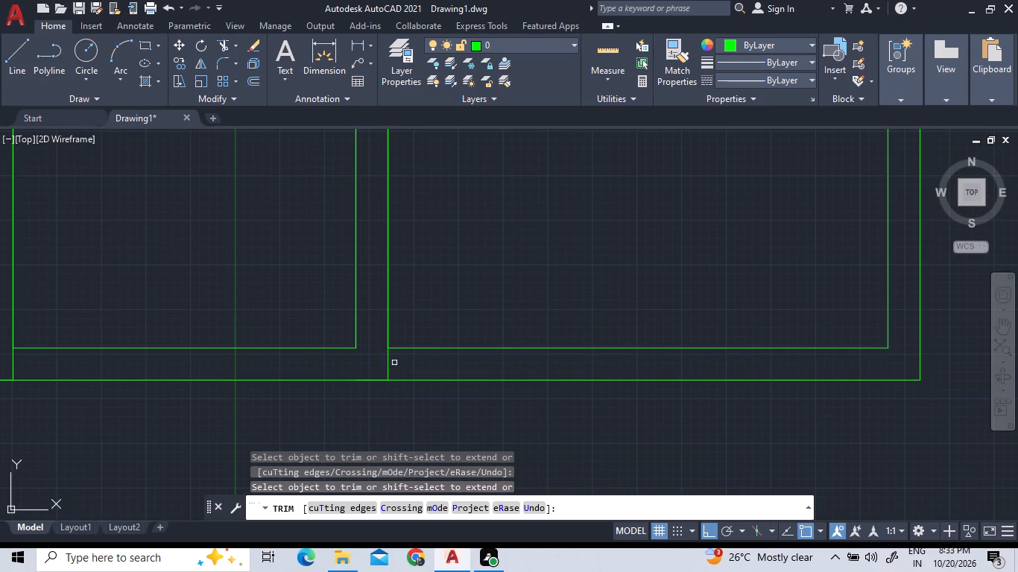
click(387, 363)
scroll(621, 360, down, 3)
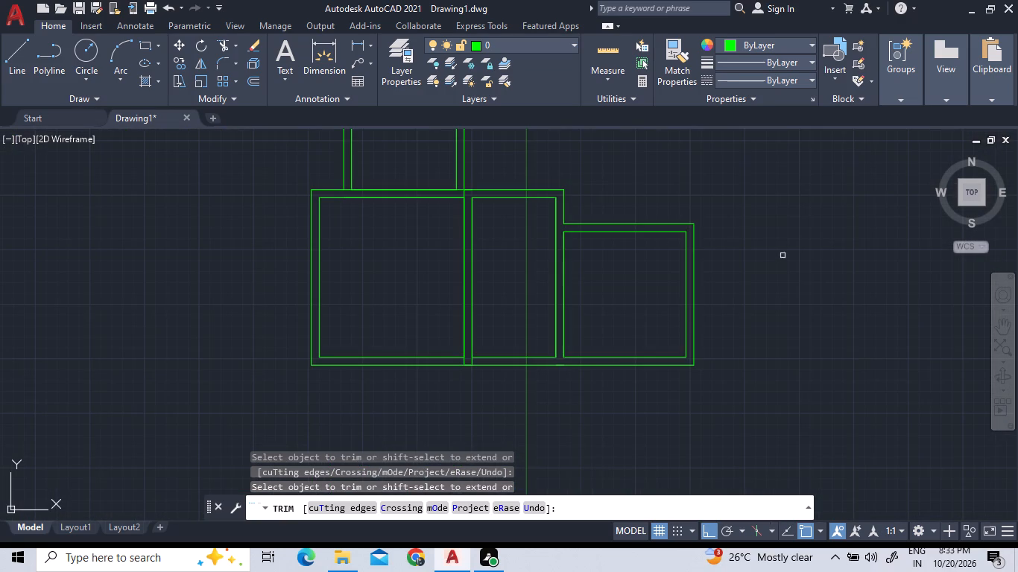
scroll(491, 358, up, 2)
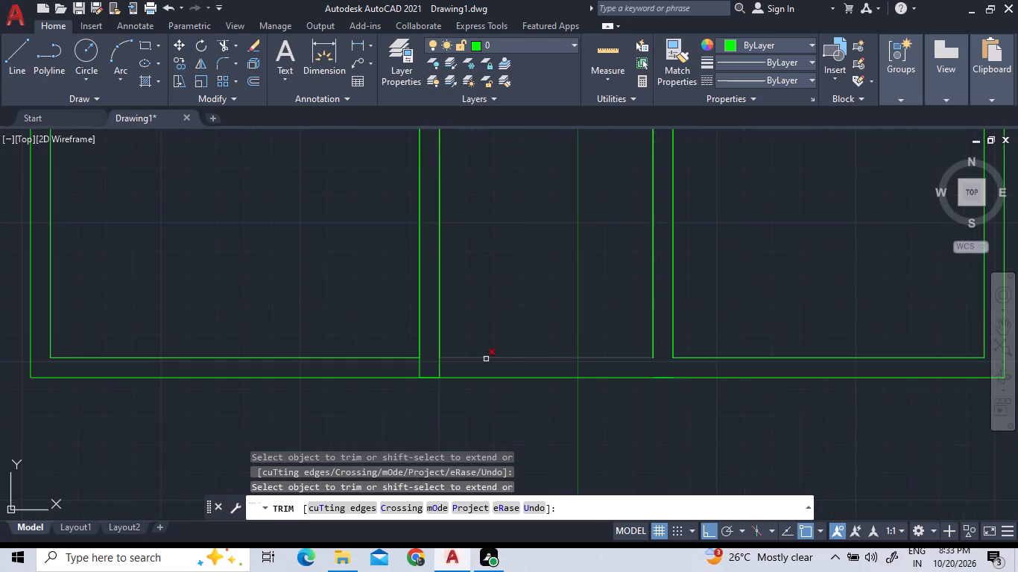
click(439, 365)
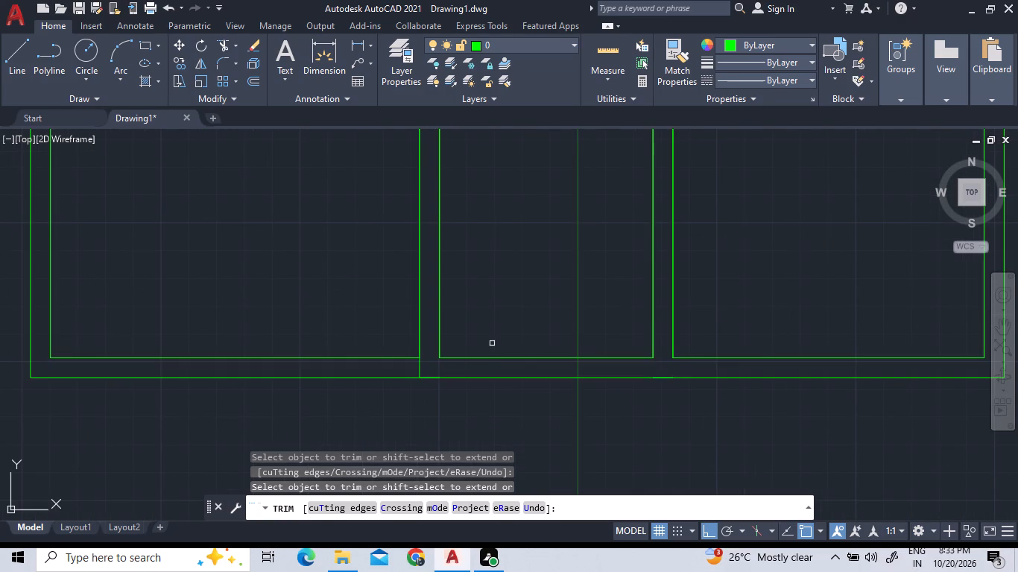
right_click(493, 329)
click(574, 127)
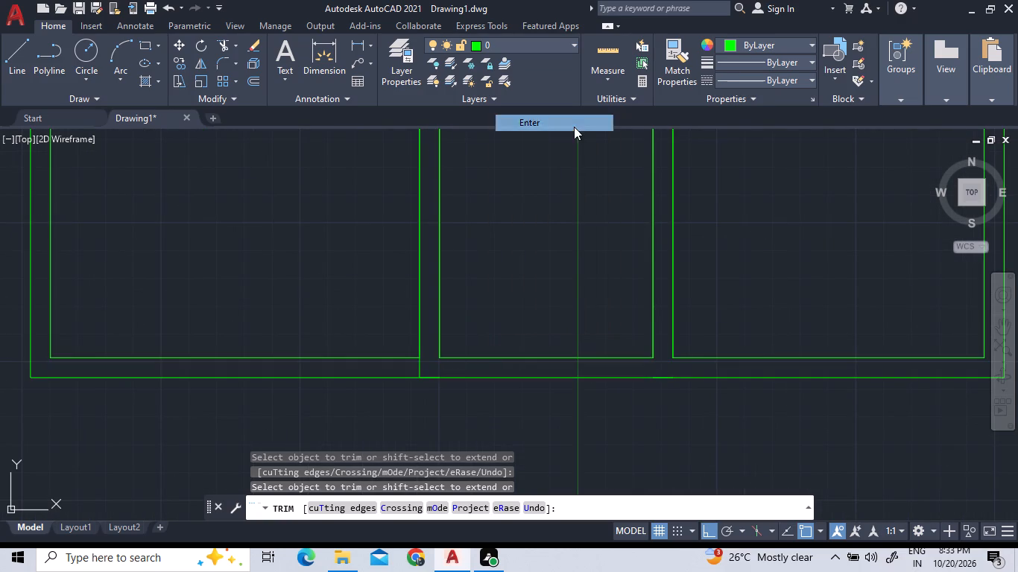
Move the wall between the middle and right lower rooms, with the right room's upper wall lines, 2' to the left.
scroll(761, 392, down, 3)
scroll(733, 315, up, 2)
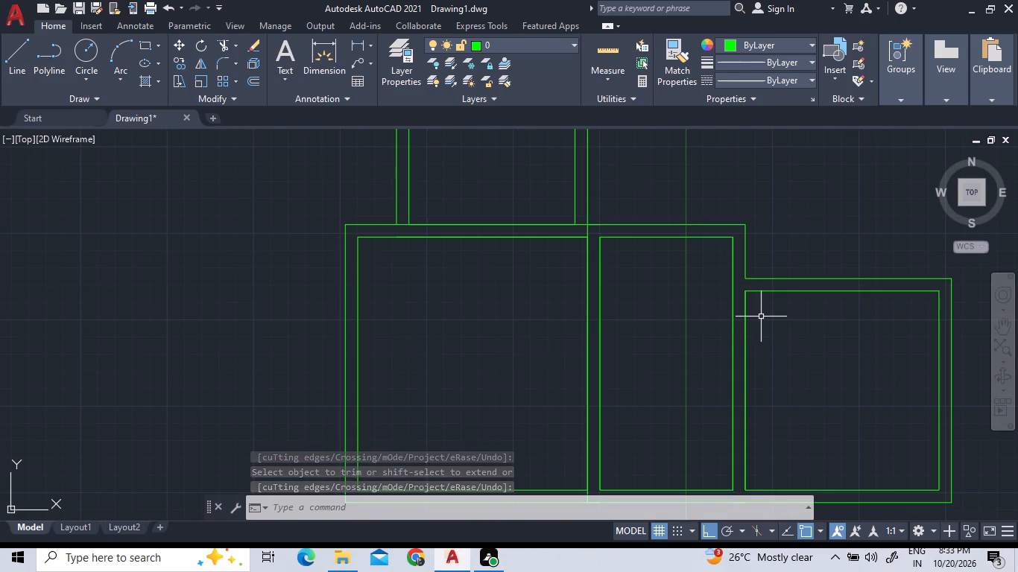
scroll(761, 319, down, 2)
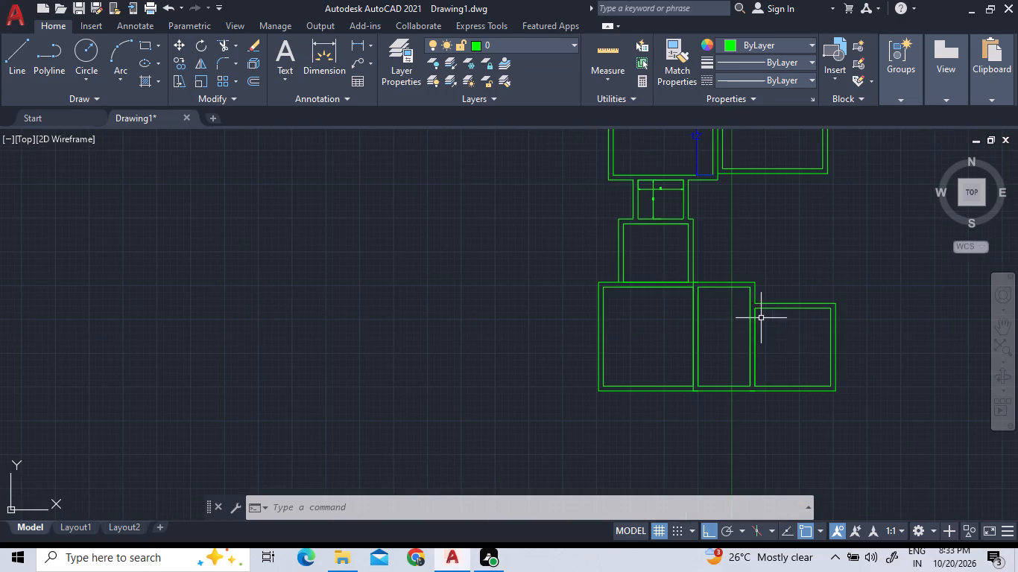
scroll(783, 379, up, 3)
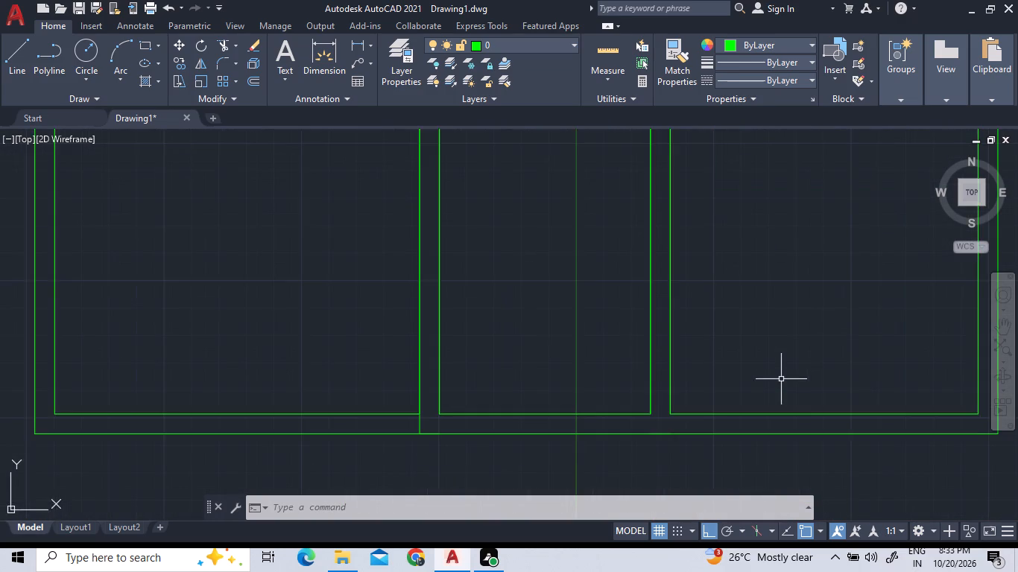
scroll(778, 380, down, 2)
scroll(766, 352, up, 2)
scroll(766, 352, down, 1)
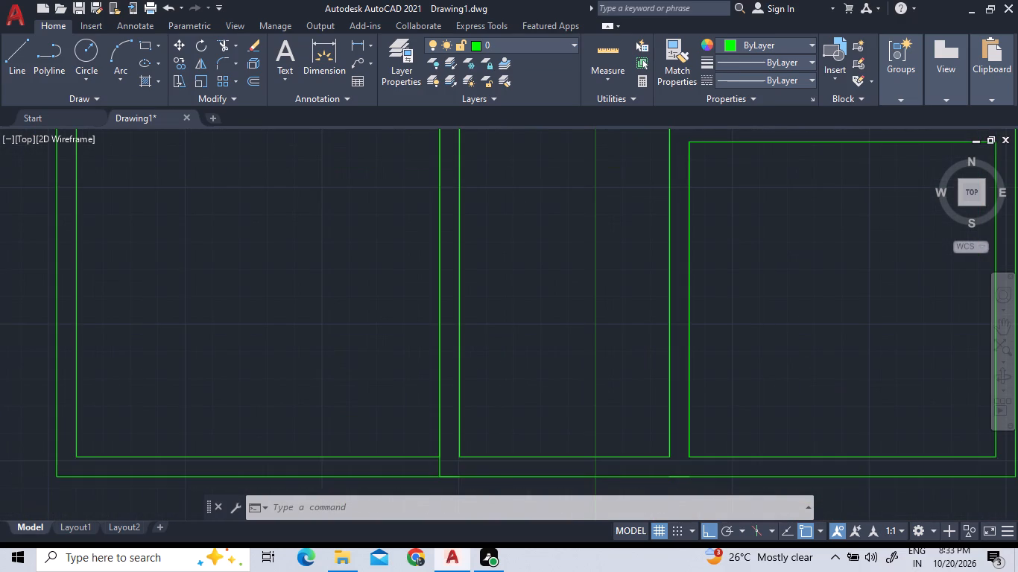
click(759, 346)
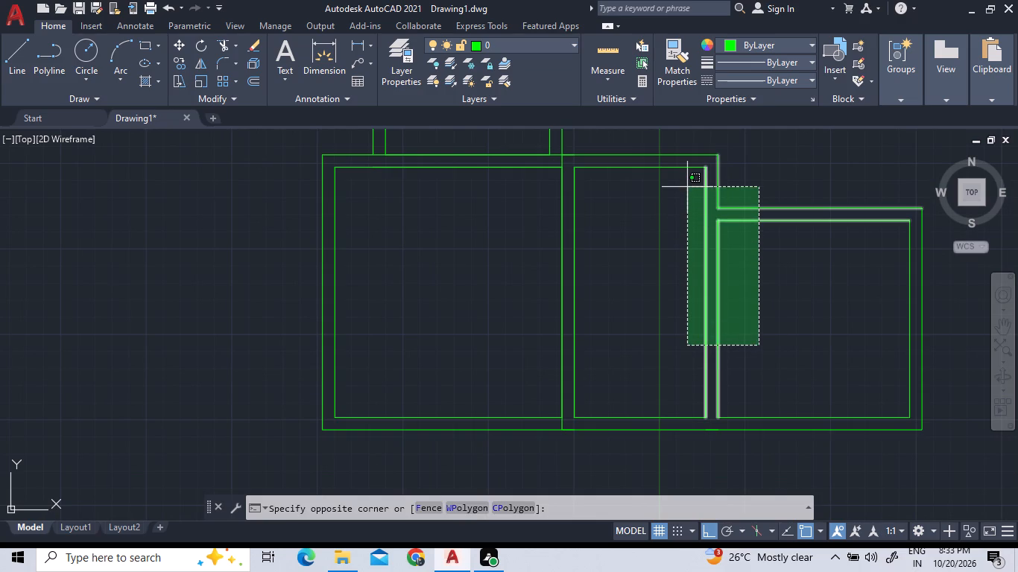
click(686, 184)
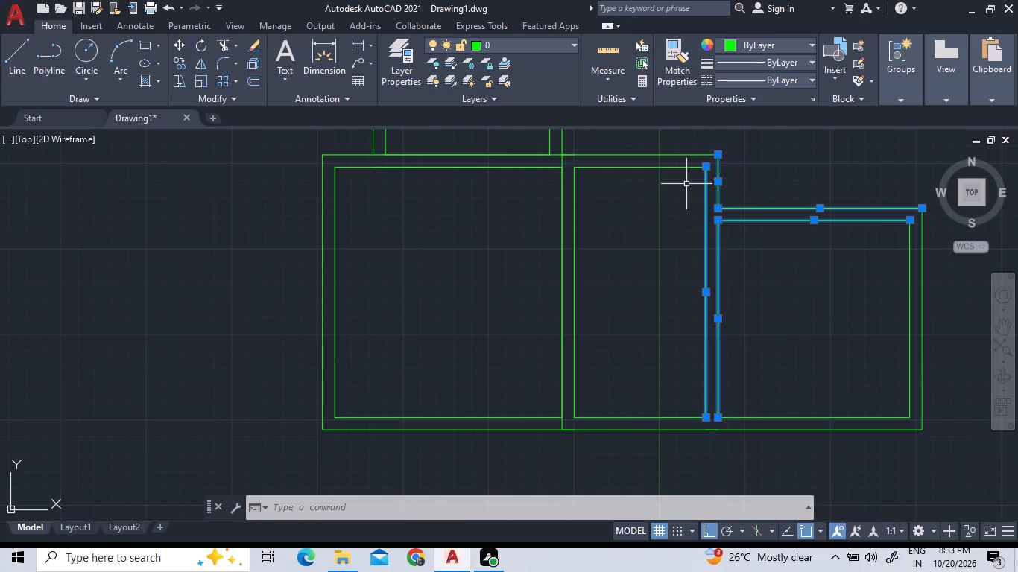
right_click(744, 346)
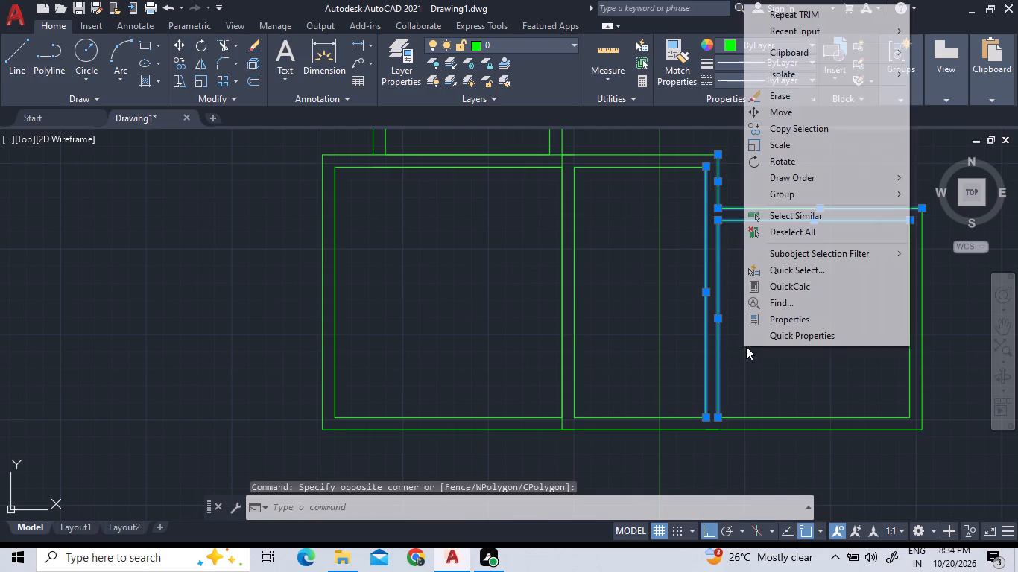
click(779, 120)
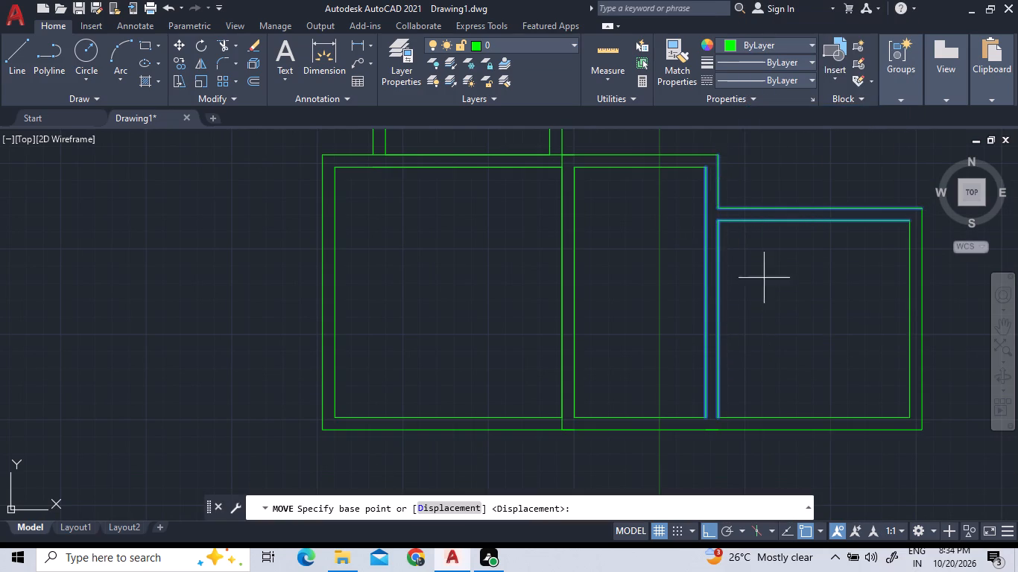
scroll(738, 433, up, 2)
scroll(656, 401, up, 3)
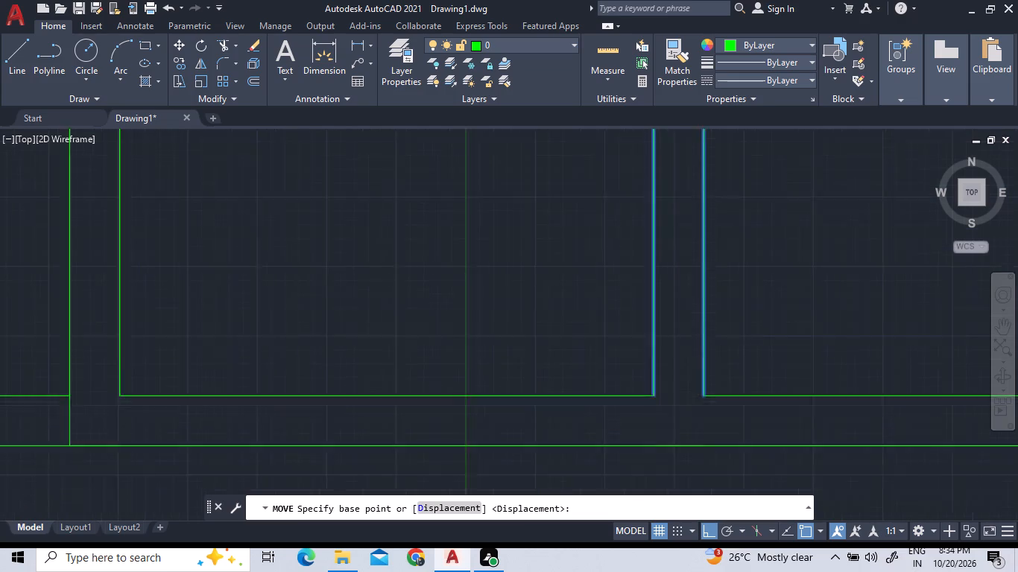
scroll(656, 401, up, 1)
click(646, 386)
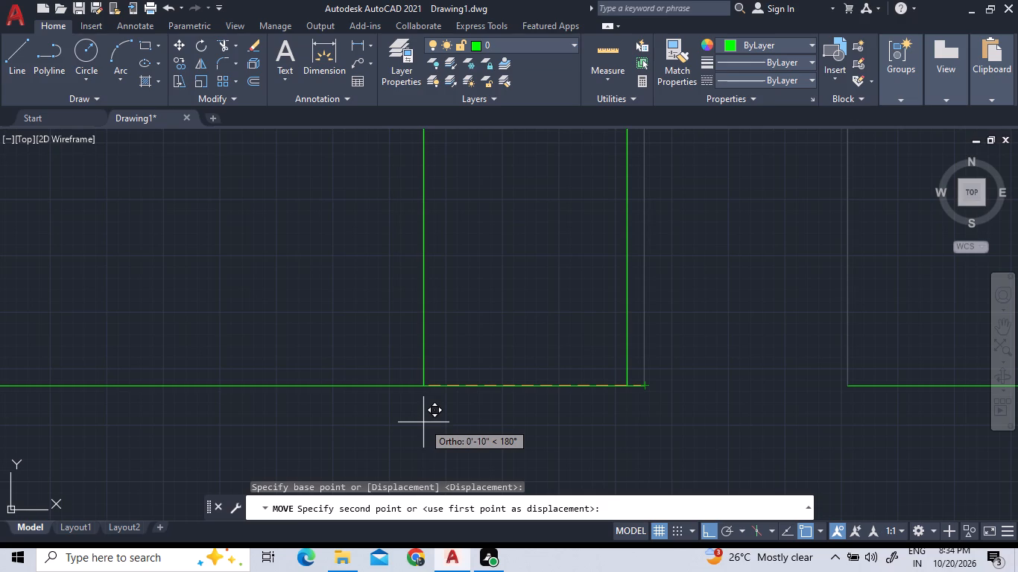
text(2')
key(Return)
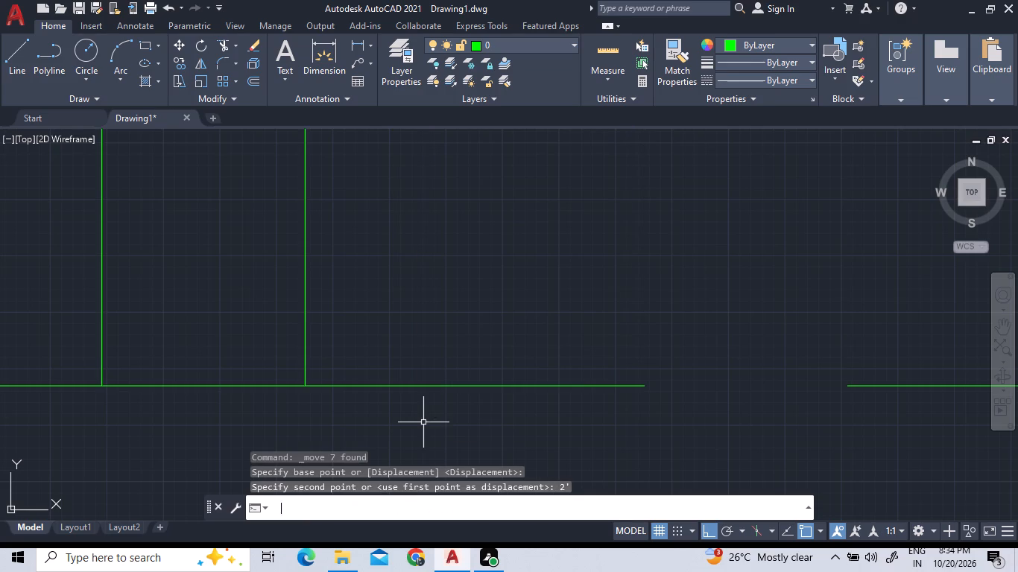
Trim the middle room's upper wall lines overhanging the shifted wall and the lower inner line crossing it.
scroll(435, 431, down, 4)
scroll(566, 430, down, 1)
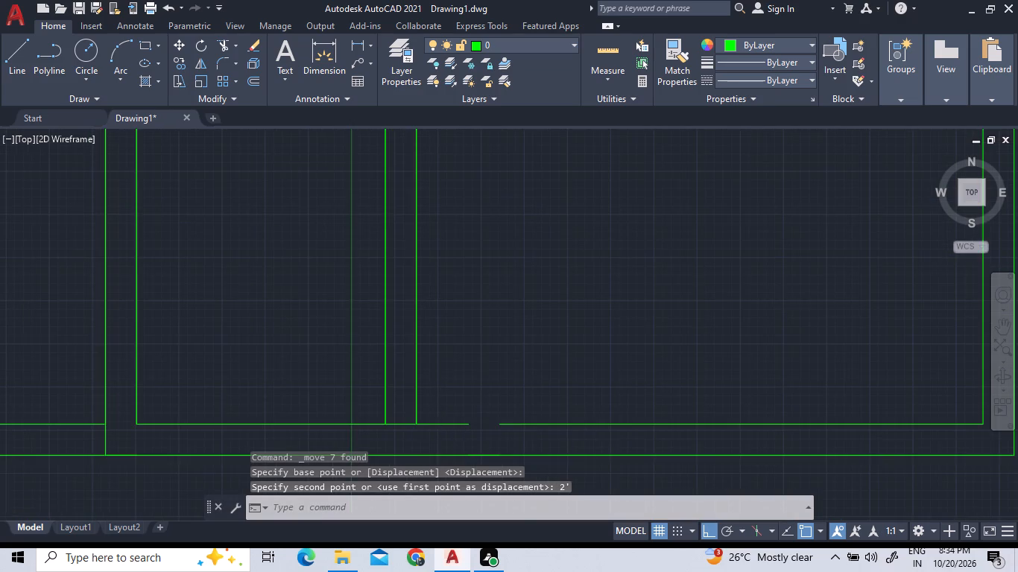
scroll(560, 431, down, 2)
scroll(561, 255, up, 2)
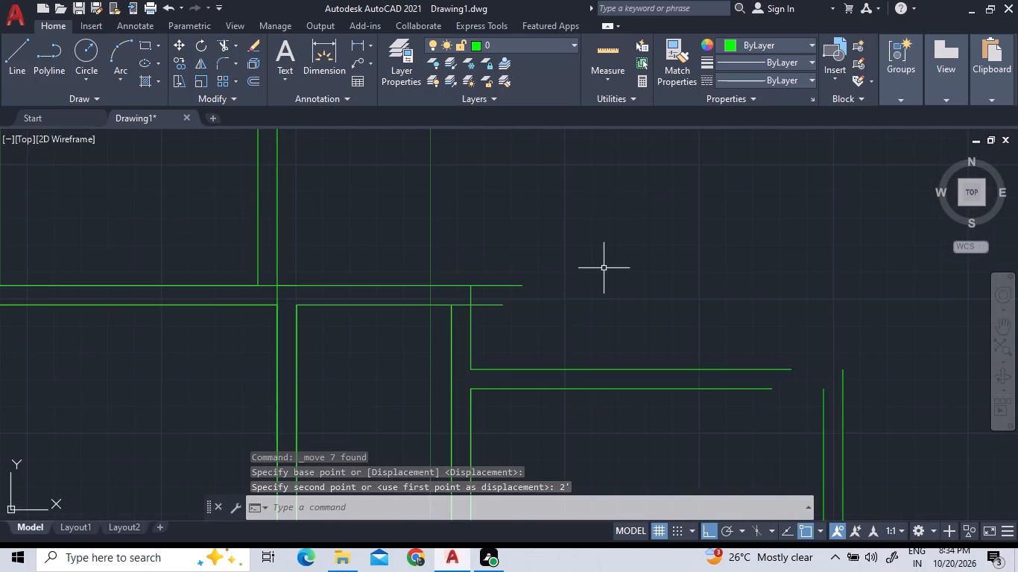
scroll(604, 290, down, 4)
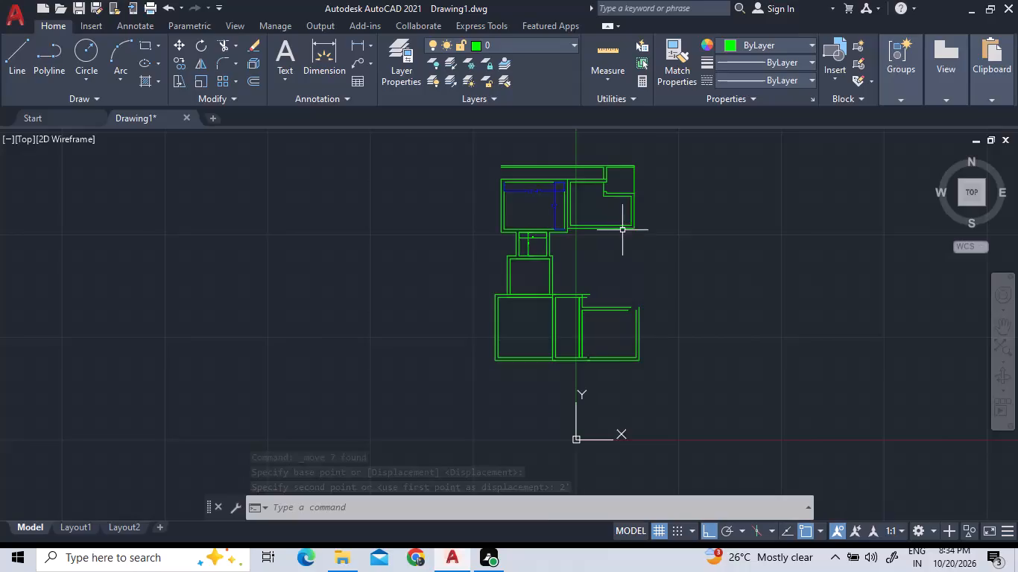
scroll(622, 230, up, 1)
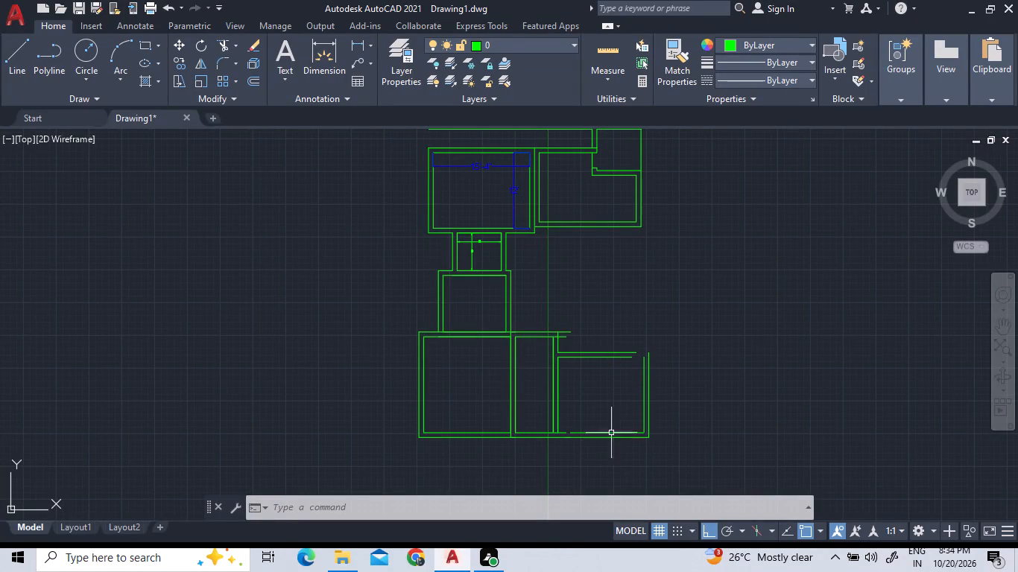
scroll(595, 371, up, 1)
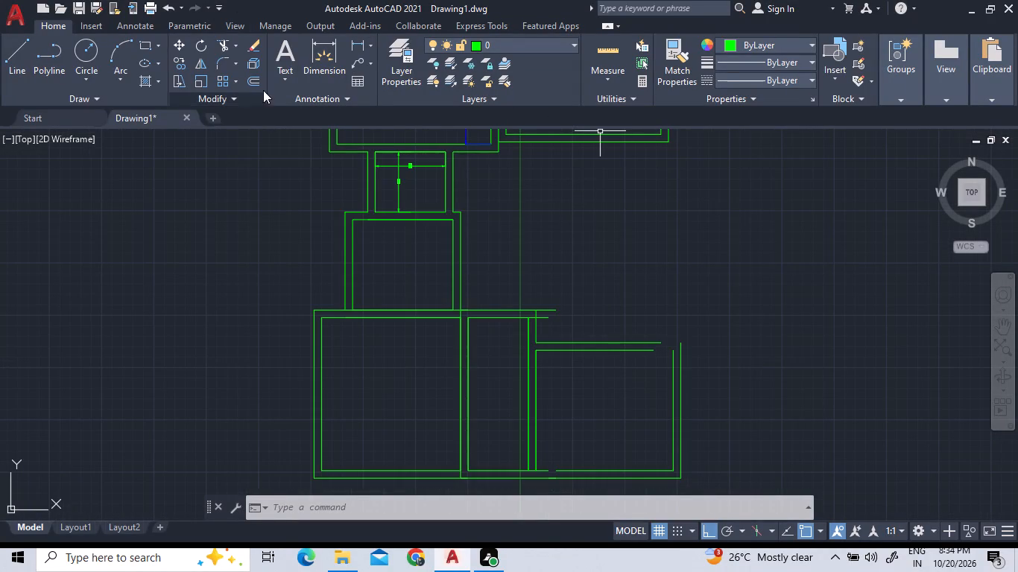
click(217, 48)
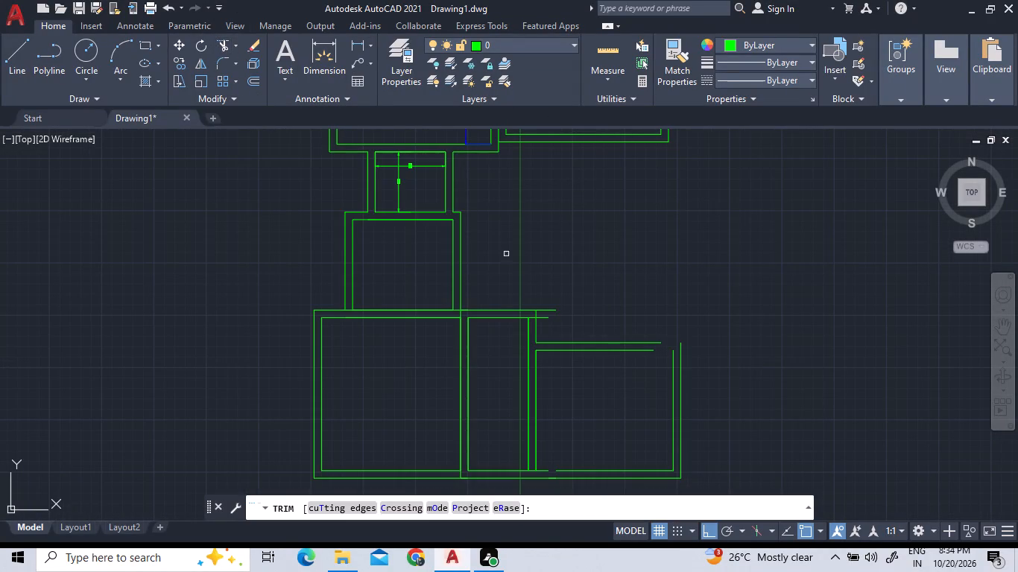
scroll(547, 311, up, 3)
click(548, 306)
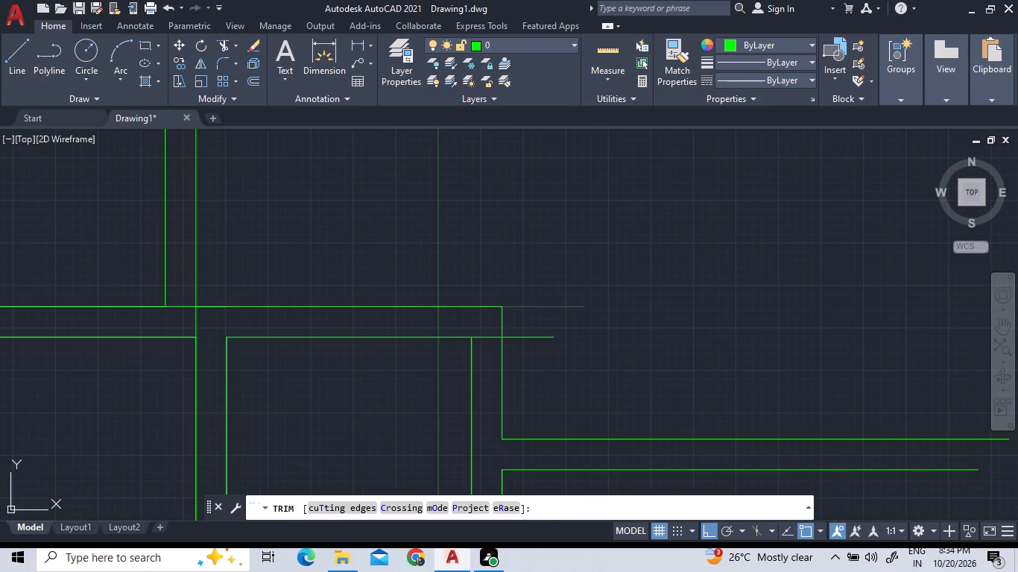
click(528, 339)
click(487, 336)
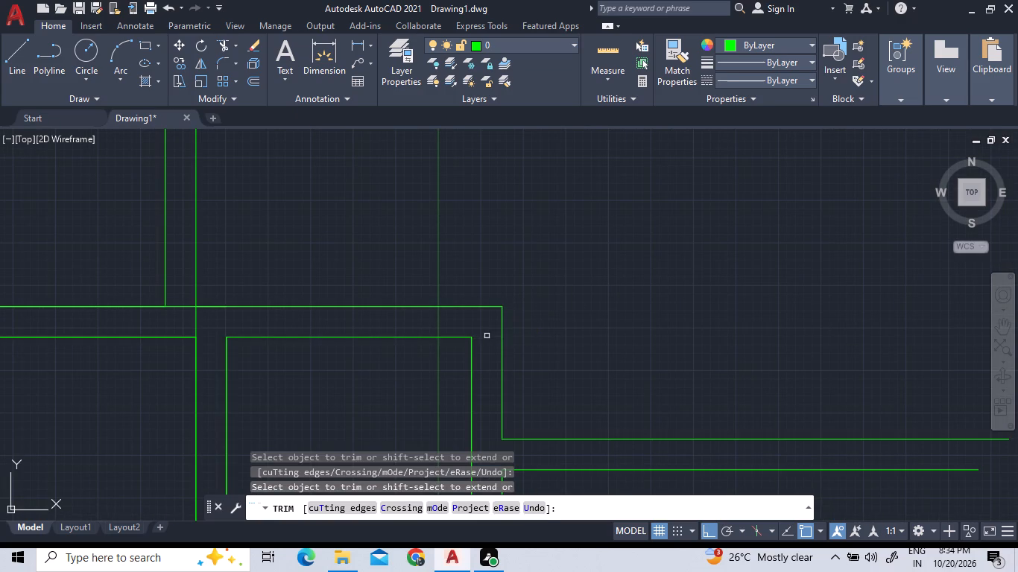
scroll(487, 335, down, 5)
scroll(513, 419, up, 3)
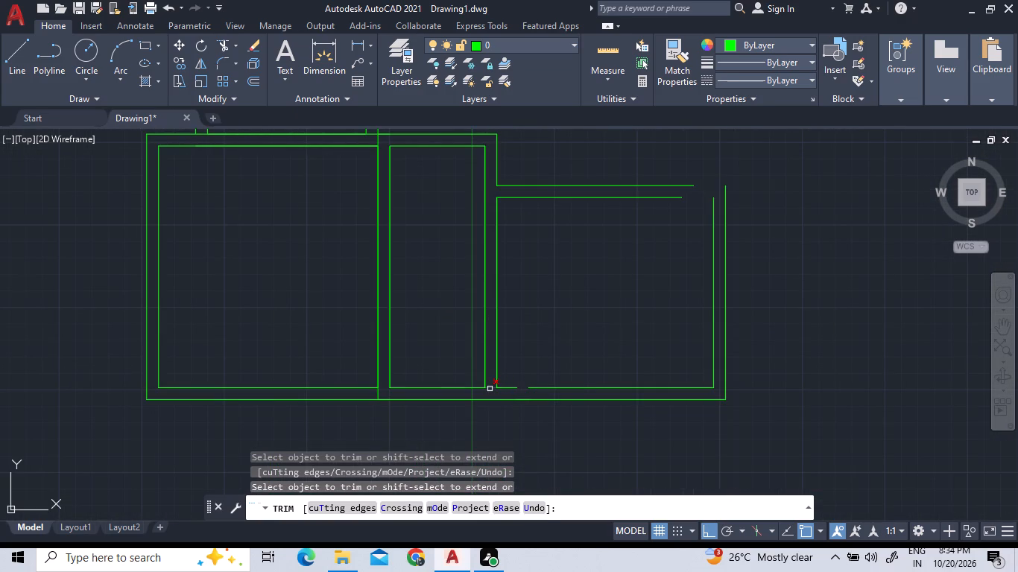
click(490, 389)
right_click(537, 298)
click(560, 303)
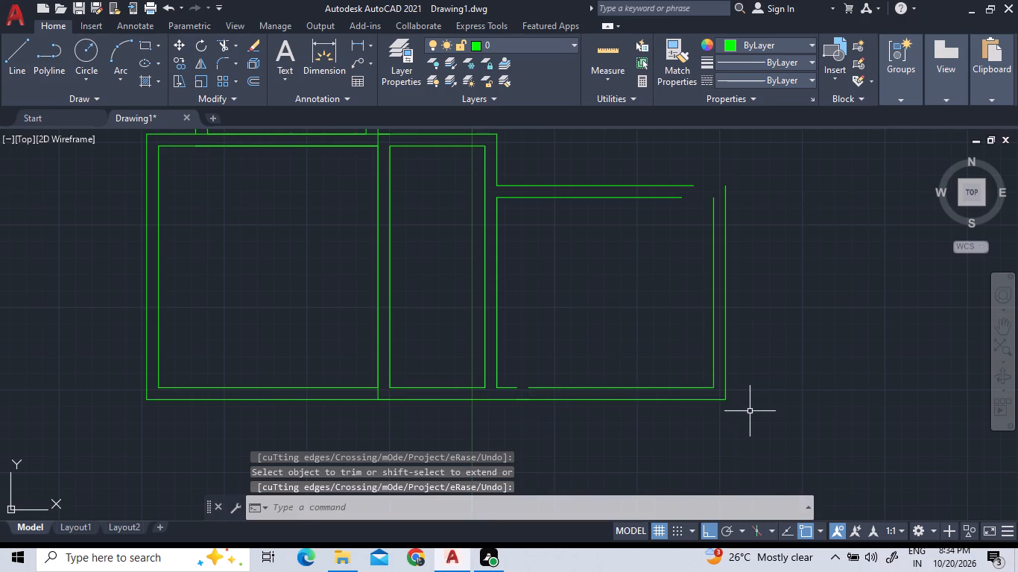
Move the right room's inner bottom and inner right wall lines left until the bottom line meets the short stub's end.
click(635, 391)
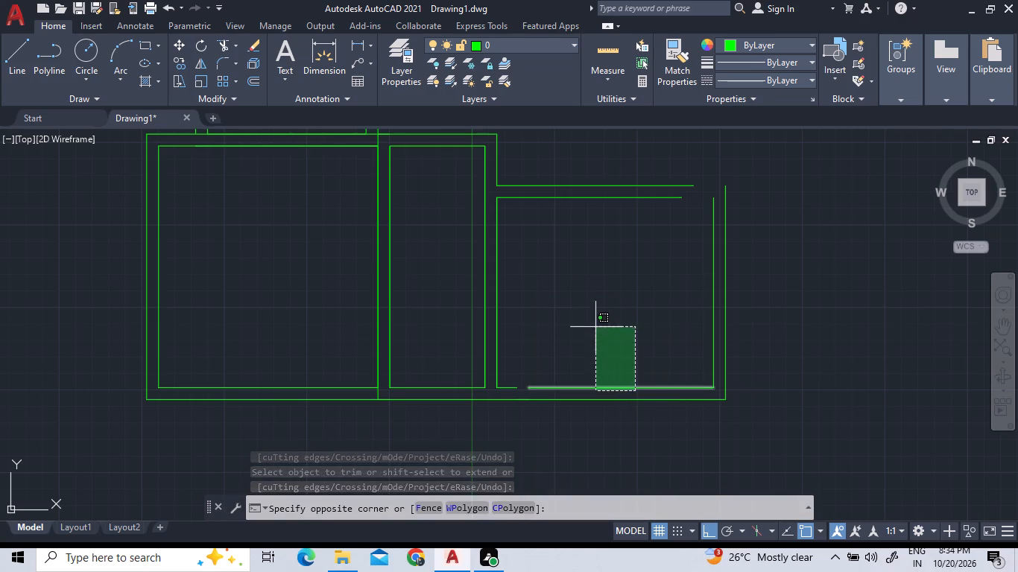
click(592, 320)
click(716, 234)
click(706, 228)
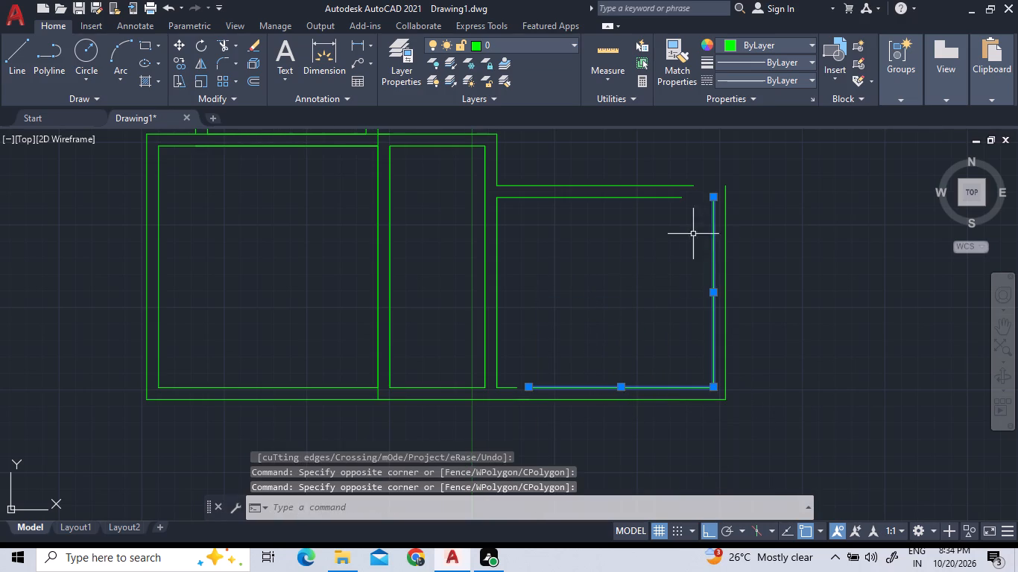
right_click(620, 305)
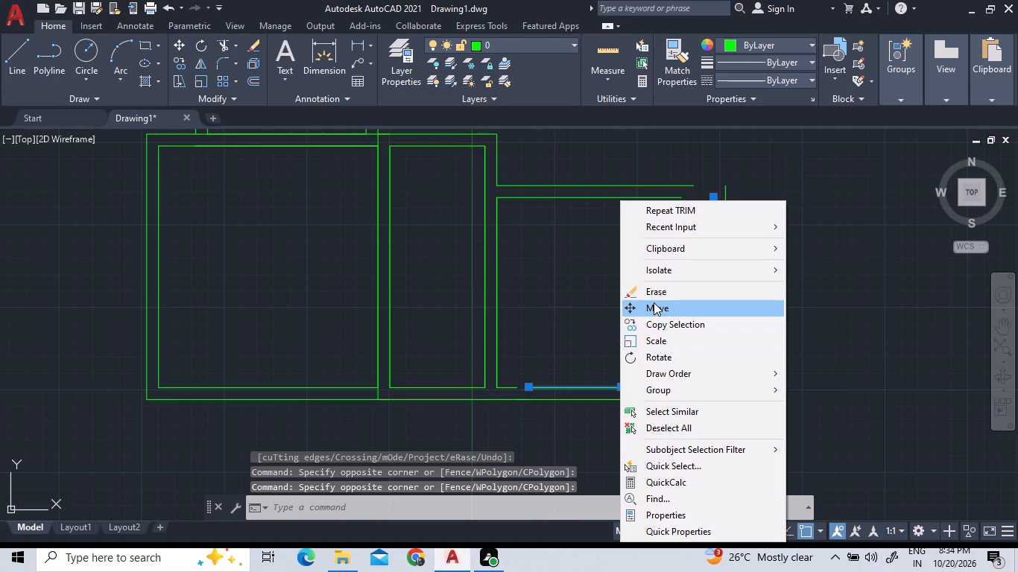
click(653, 309)
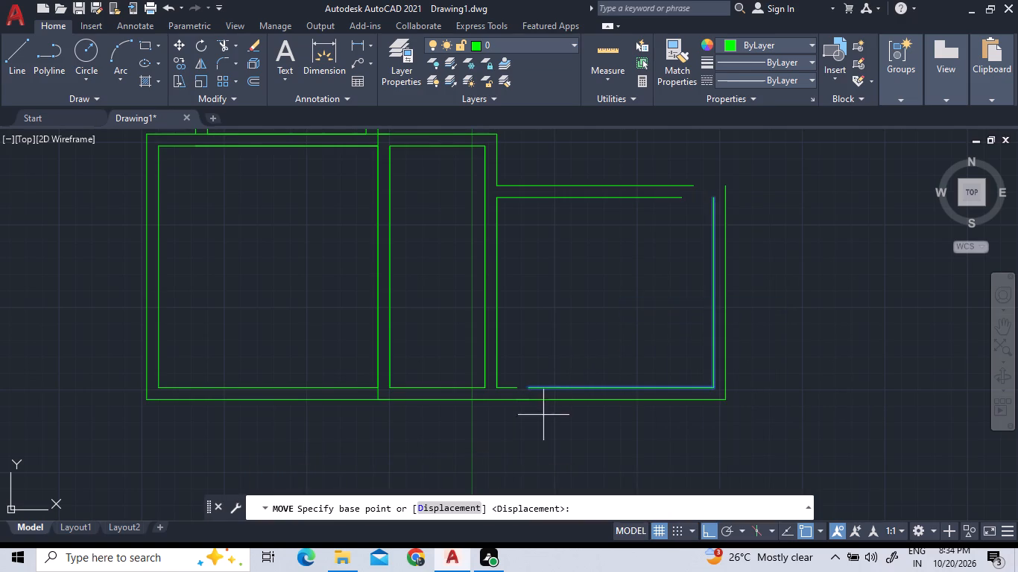
scroll(536, 420, up, 2)
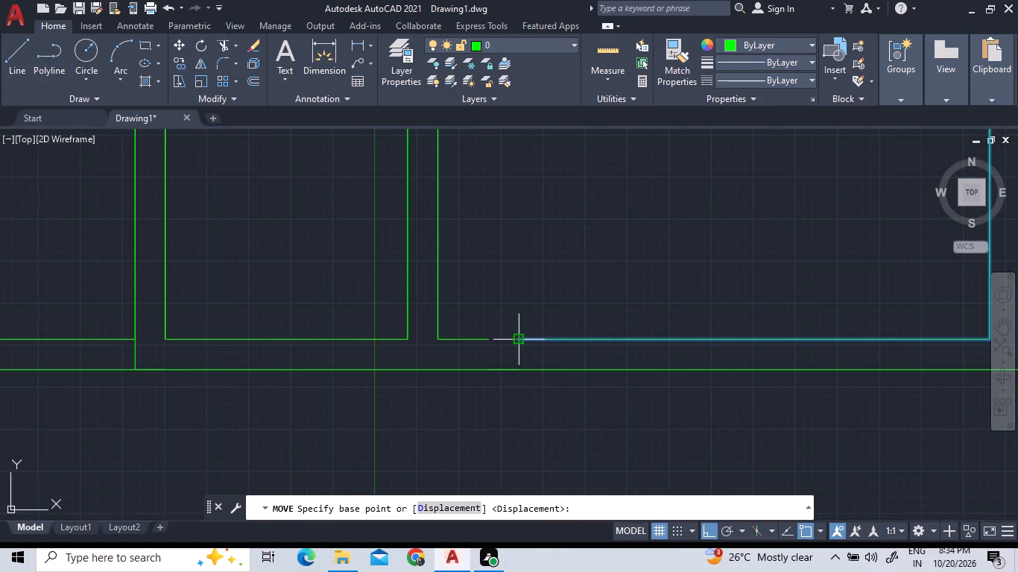
click(522, 339)
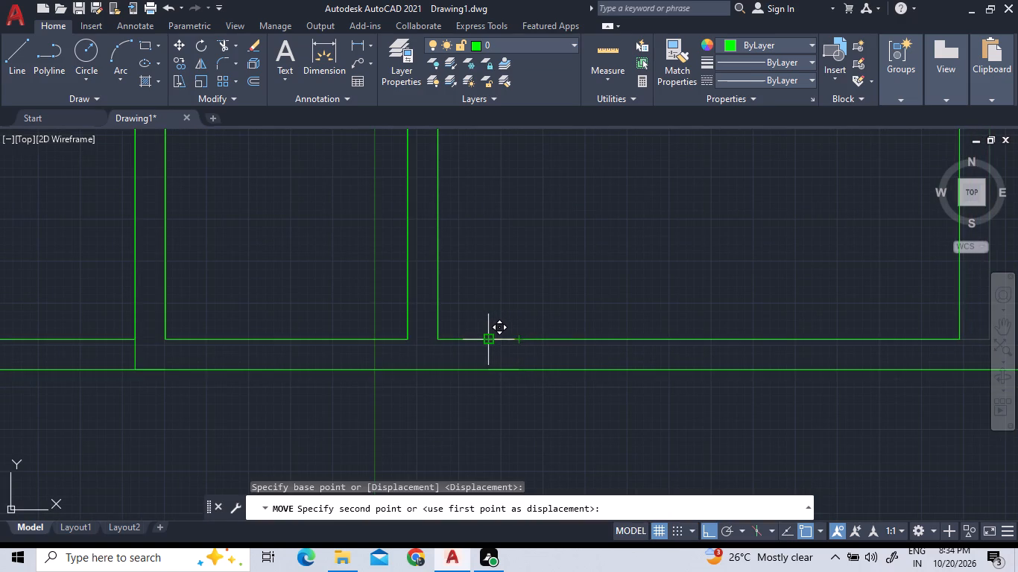
click(493, 340)
scroll(561, 287, down, 3)
scroll(651, 172, up, 2)
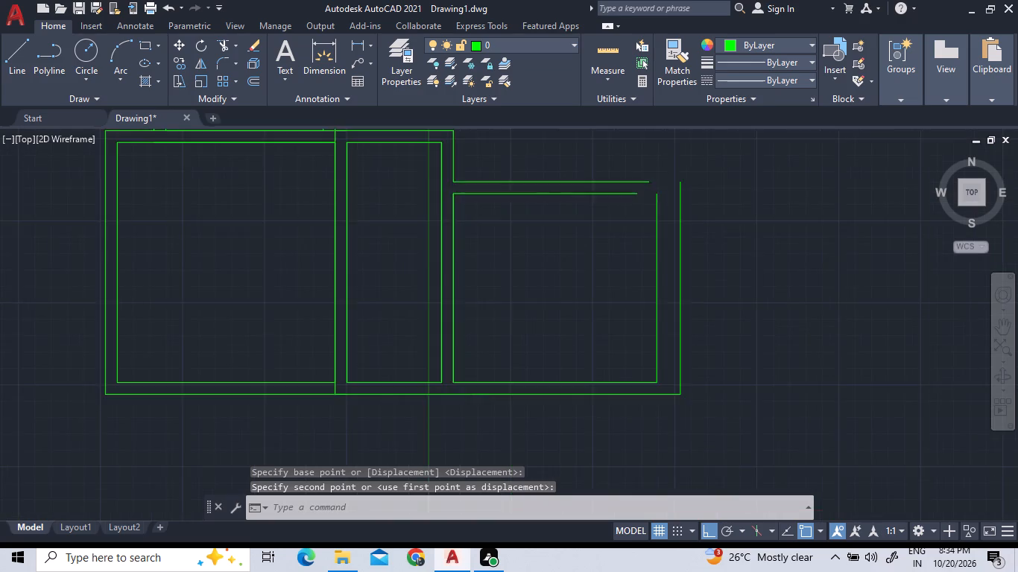
scroll(659, 230, down, 1)
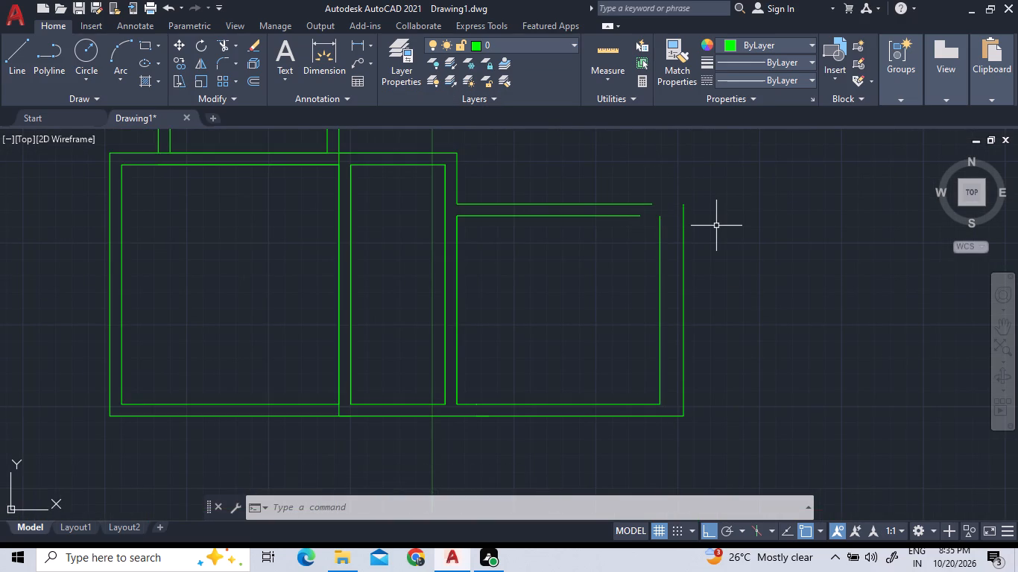
key(Escape)
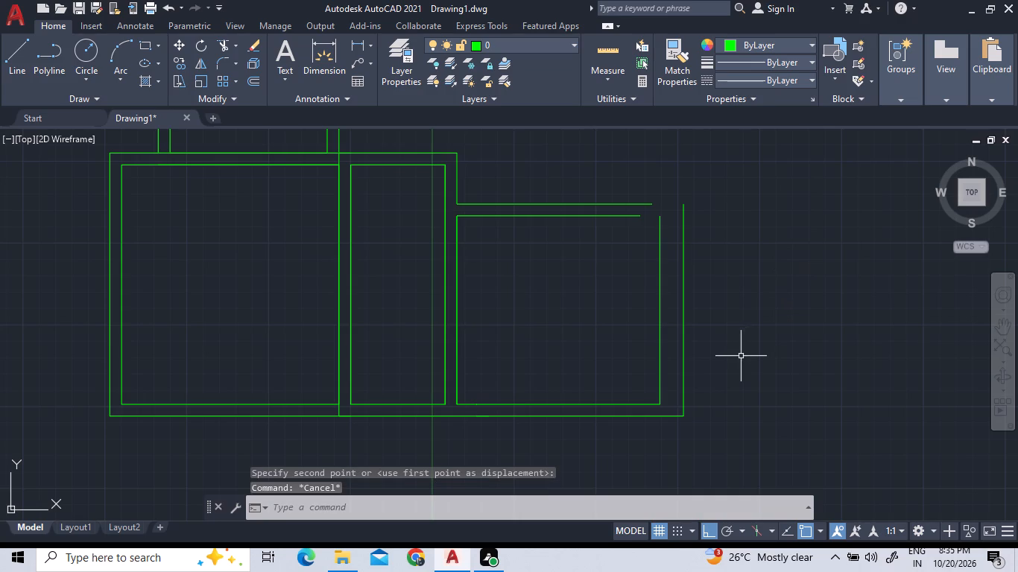
Fillet the right room's inner right wall line with its inner upper wall line to close the upper-right corner.
click(674, 348)
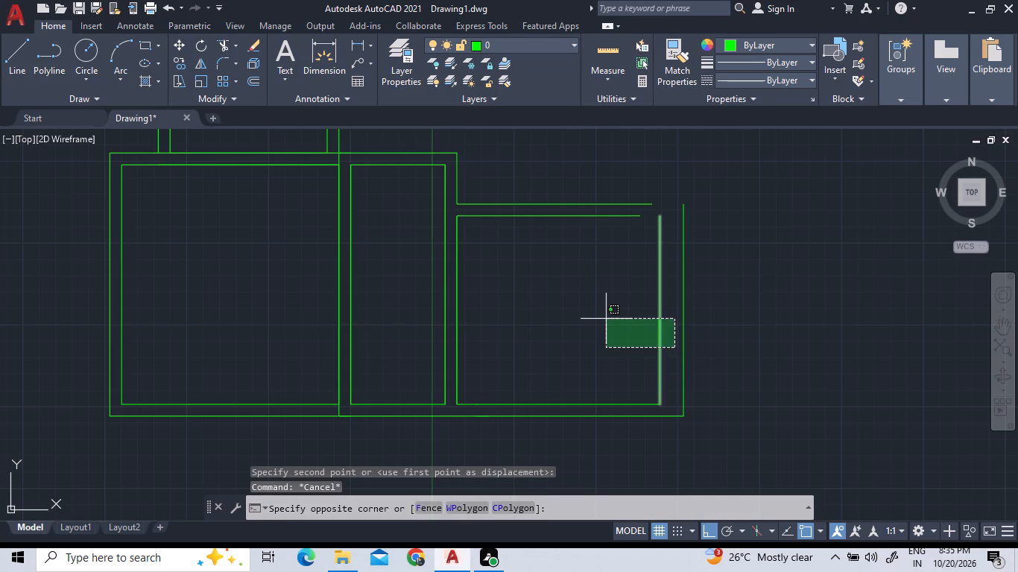
click(606, 319)
text(f)
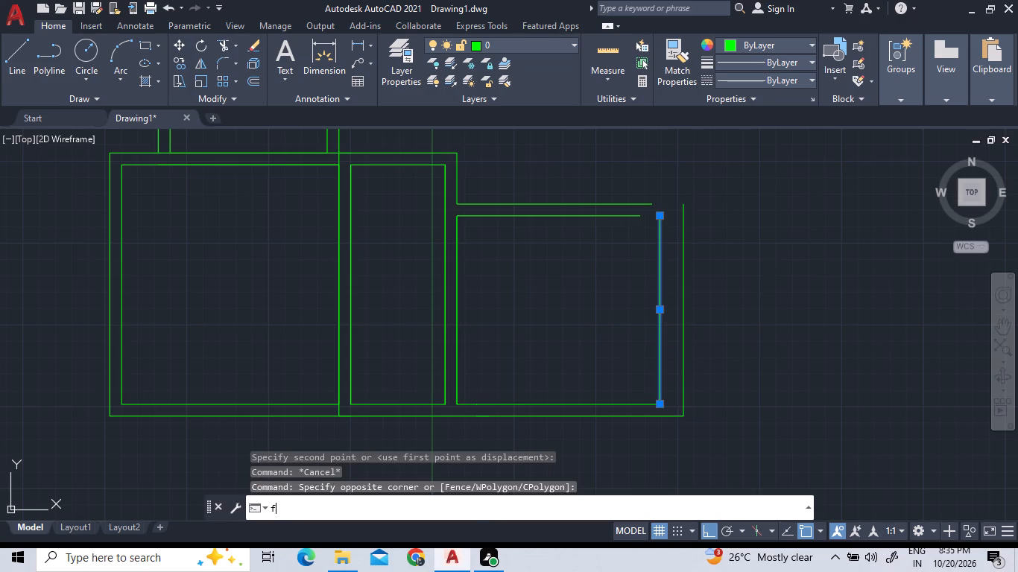
key(space)
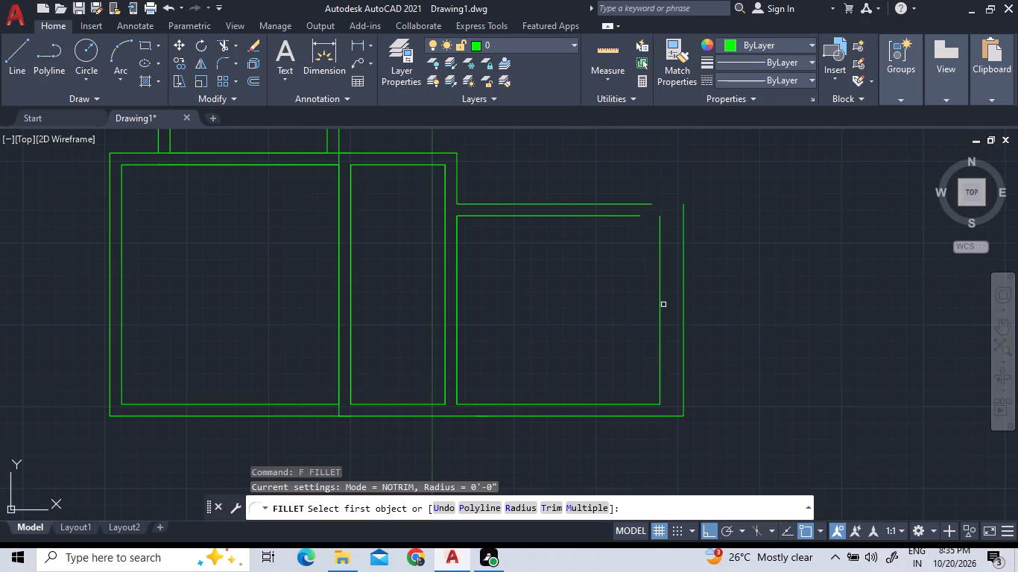
click(658, 305)
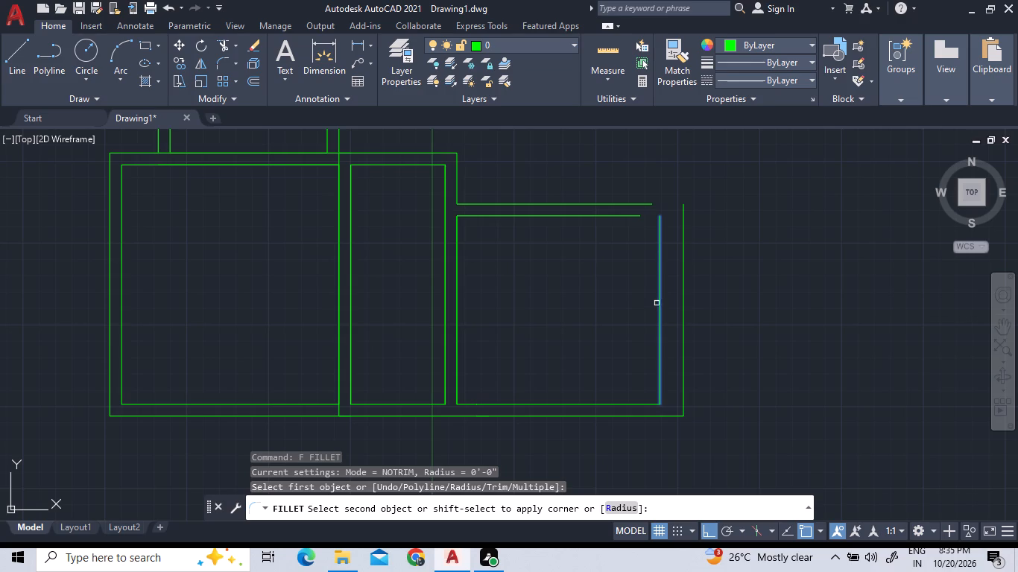
shift+click(633, 214)
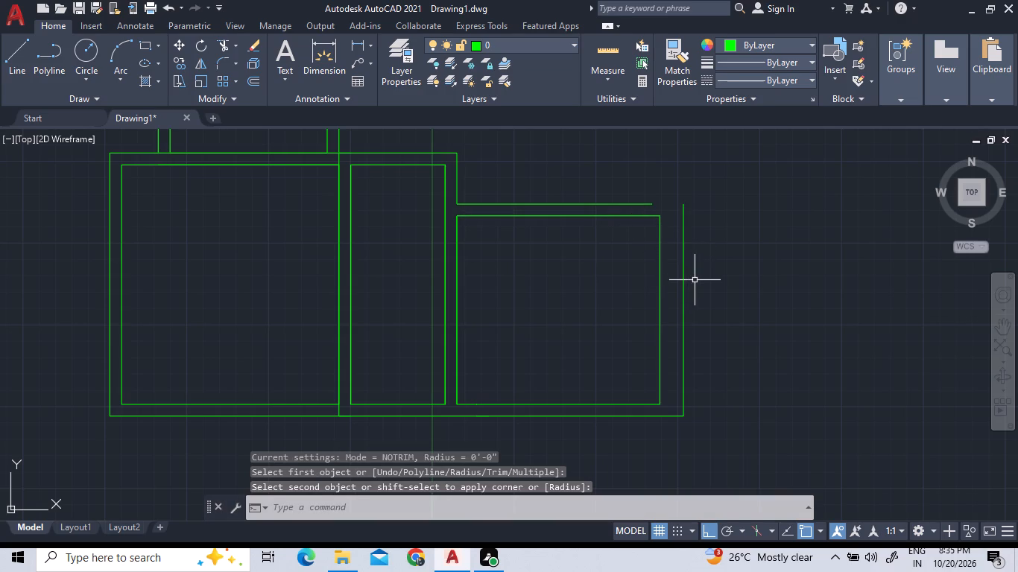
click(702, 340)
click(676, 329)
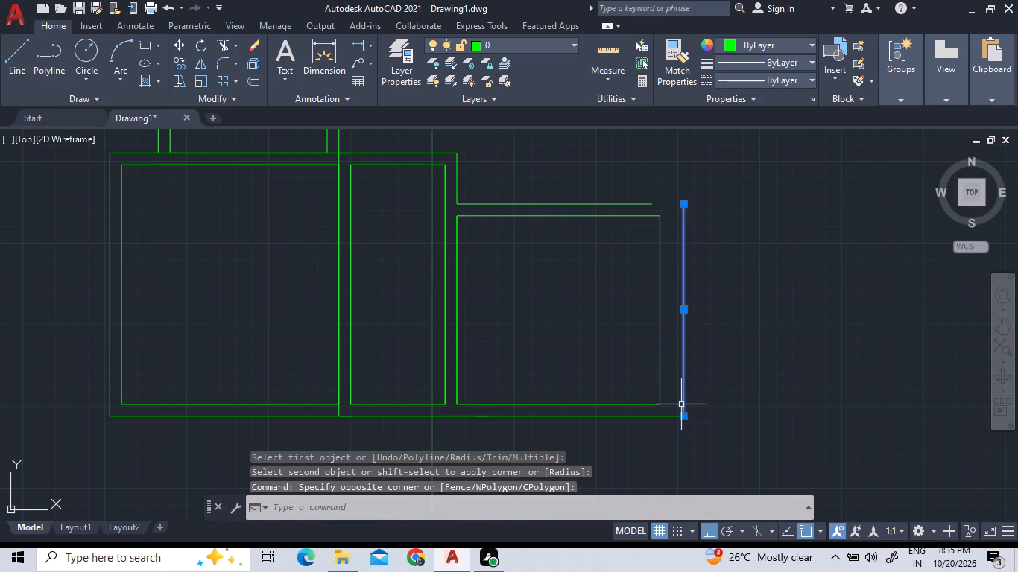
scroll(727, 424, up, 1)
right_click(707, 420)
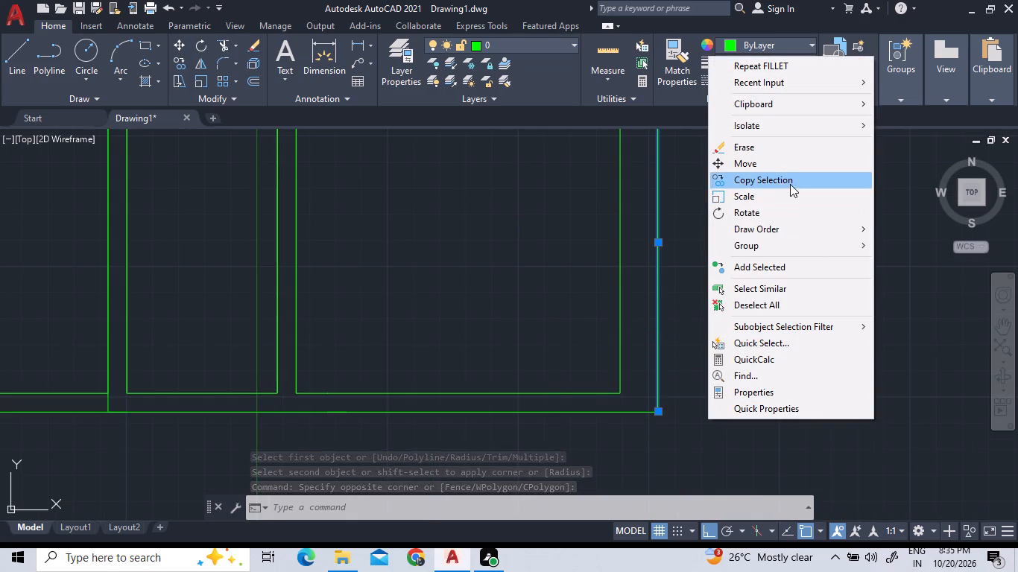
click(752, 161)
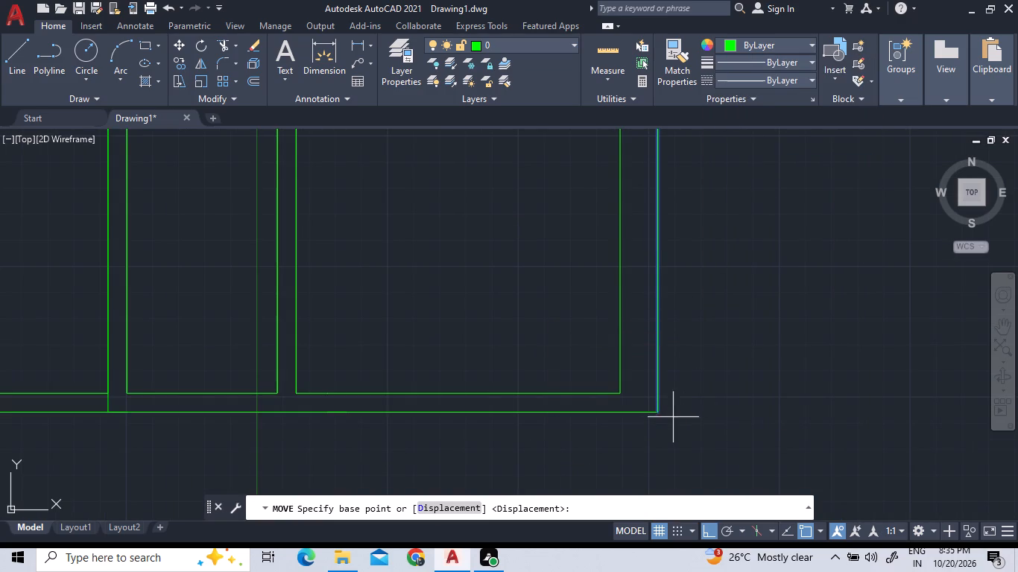
Measure the gap between the right room's inner and outer right wall lines and the surrounding wall lengths.
click(619, 58)
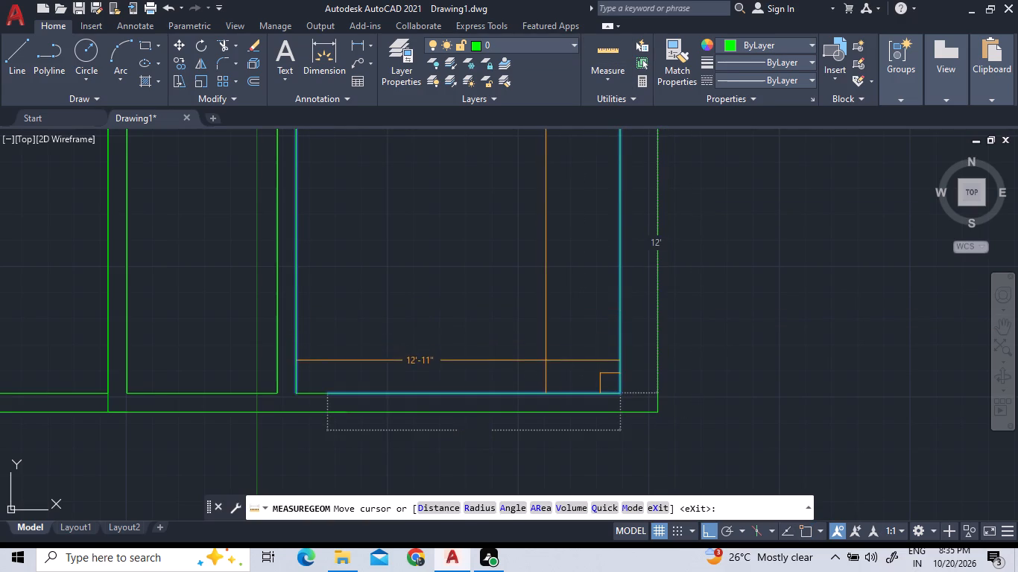
scroll(547, 362, down, 2)
scroll(531, 226, up, 2)
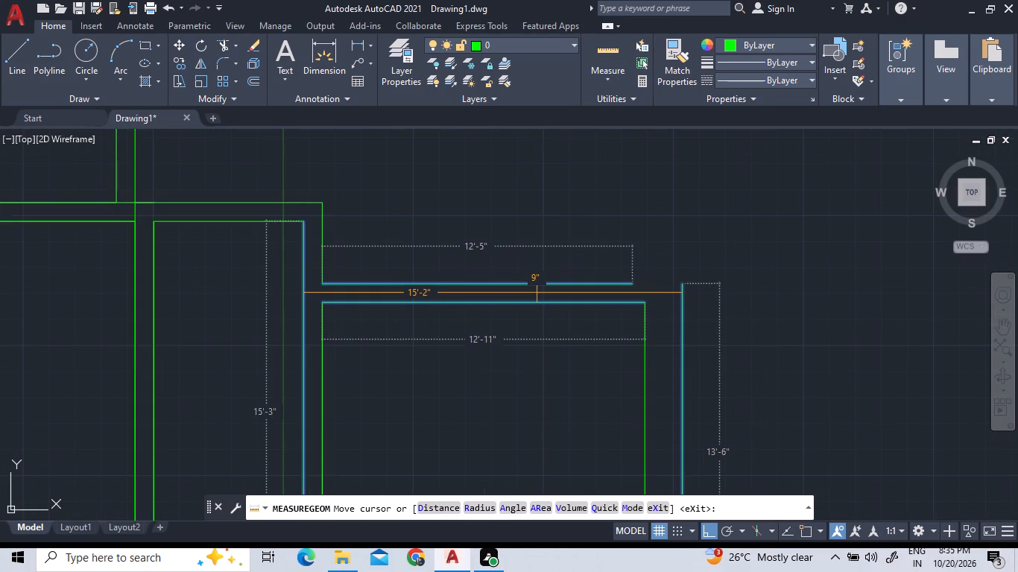
scroll(559, 241, down, 2)
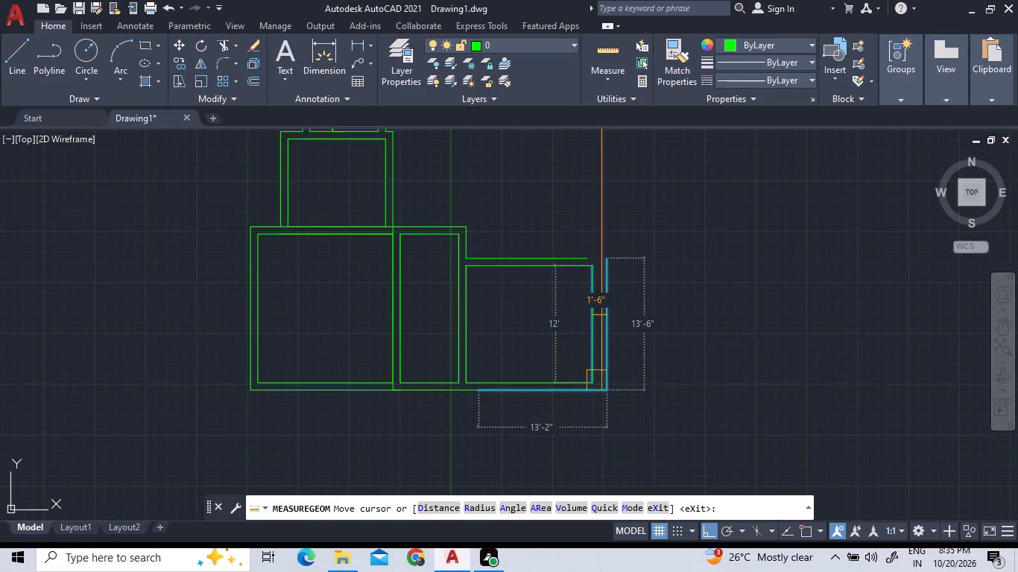
scroll(601, 315, up, 3)
scroll(601, 315, down, 3)
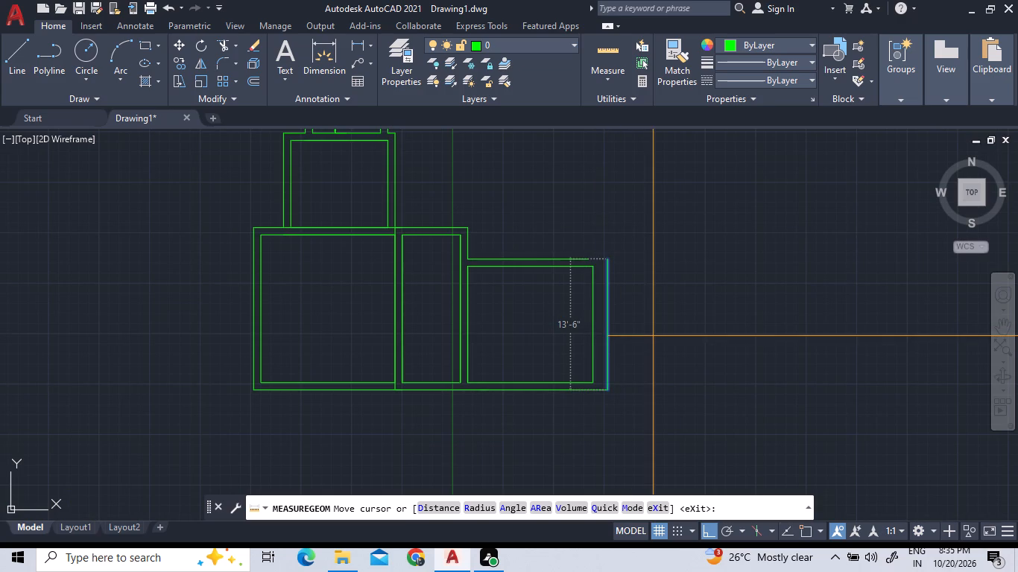
key(Escape)
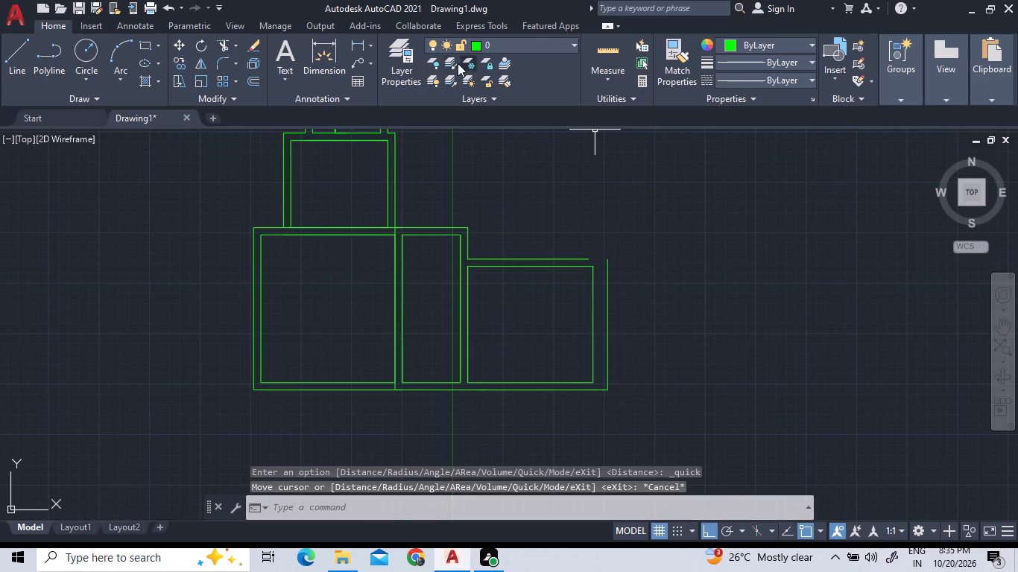
Move the right room's outer right wall line 9" to the left, towards the inner wall line.
click(610, 302)
right_click(619, 416)
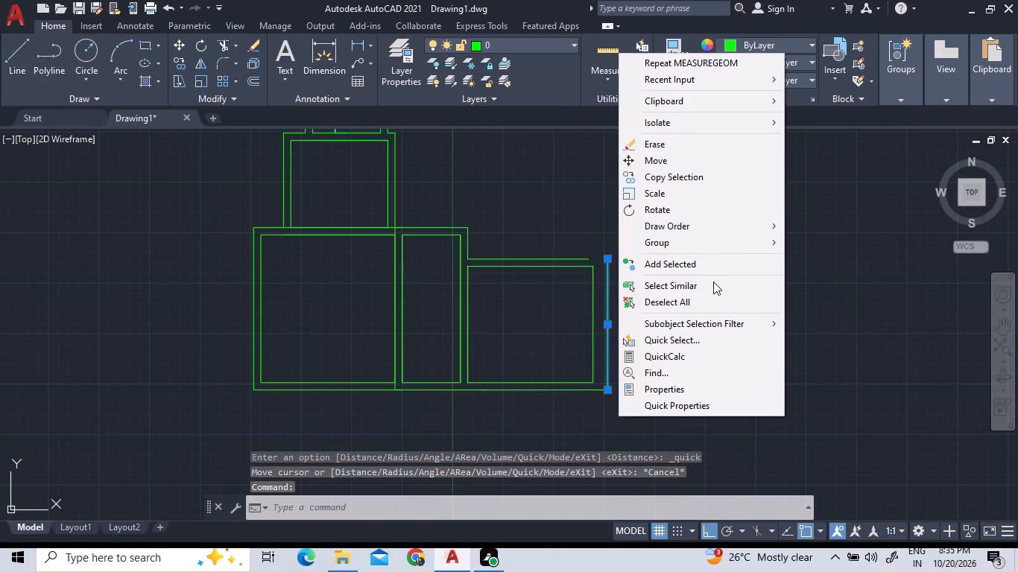
click(671, 156)
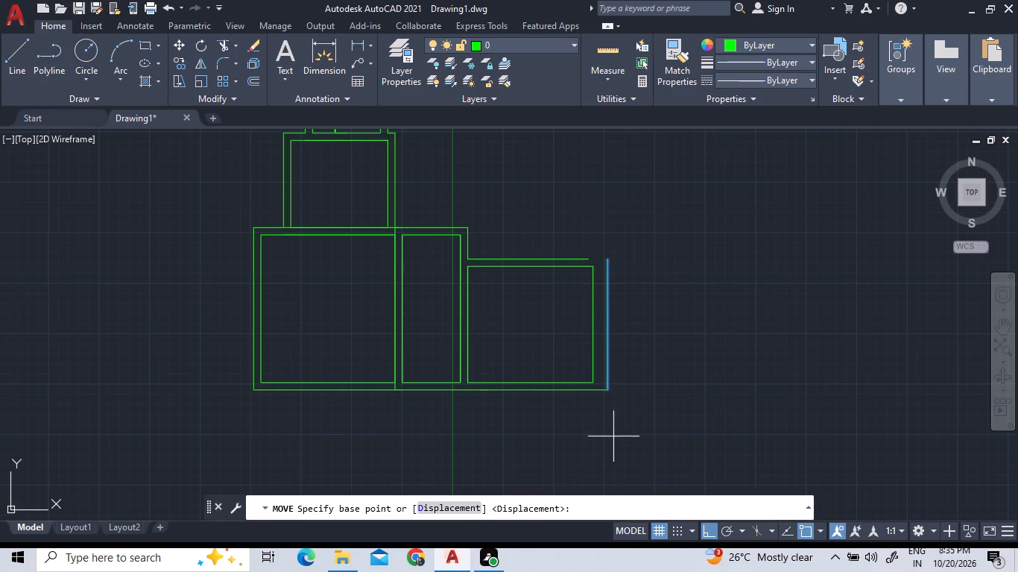
scroll(616, 360, up, 3)
scroll(604, 439, down, 2)
scroll(597, 470, up, 3)
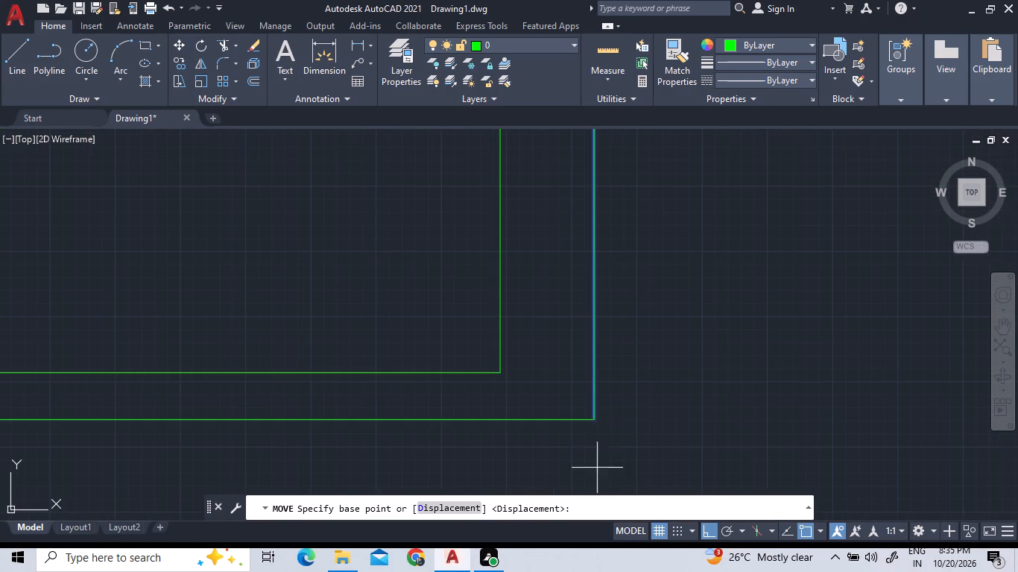
click(596, 422)
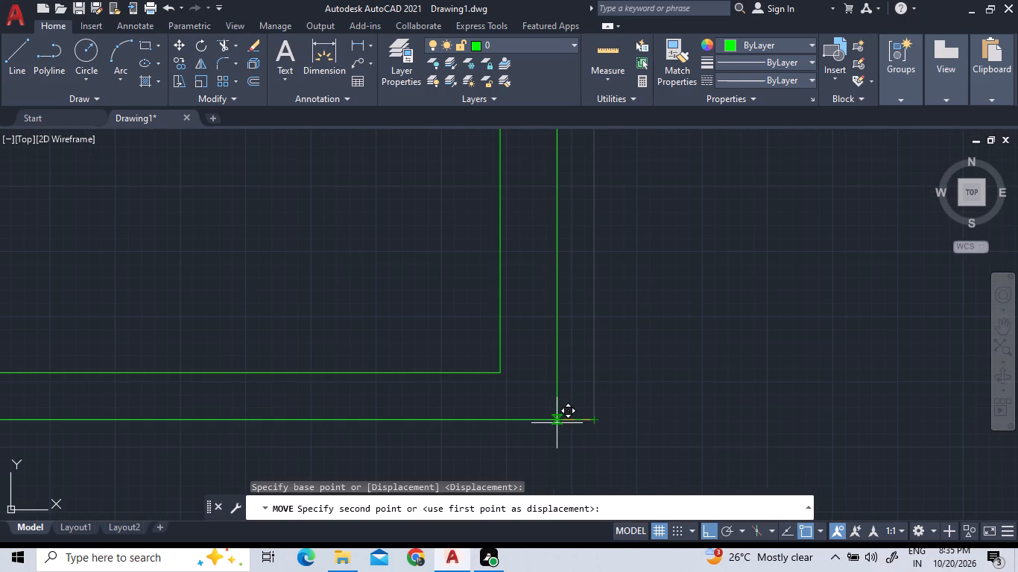
key(9)
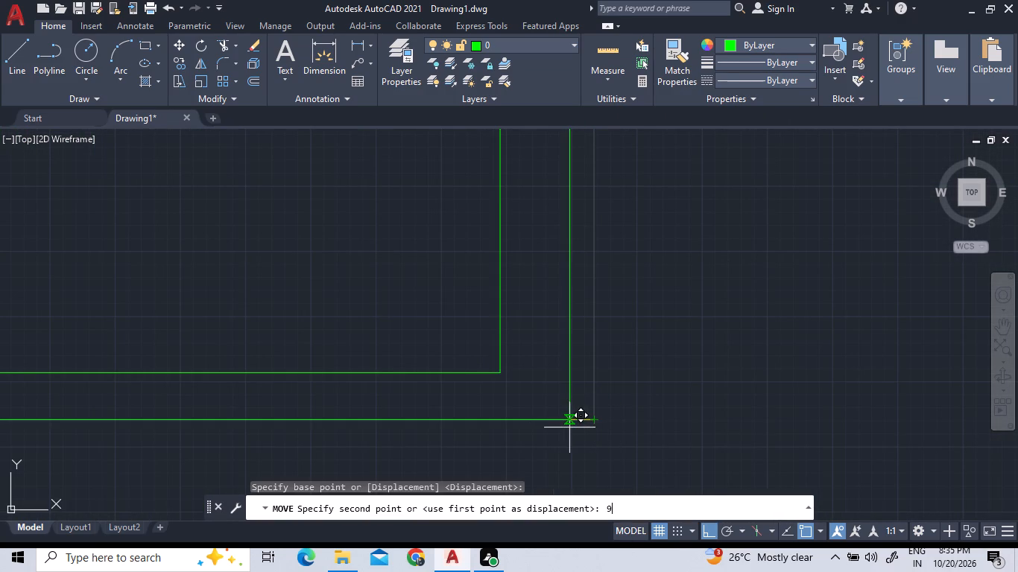
key(shift+quotedbl)
key(Return)
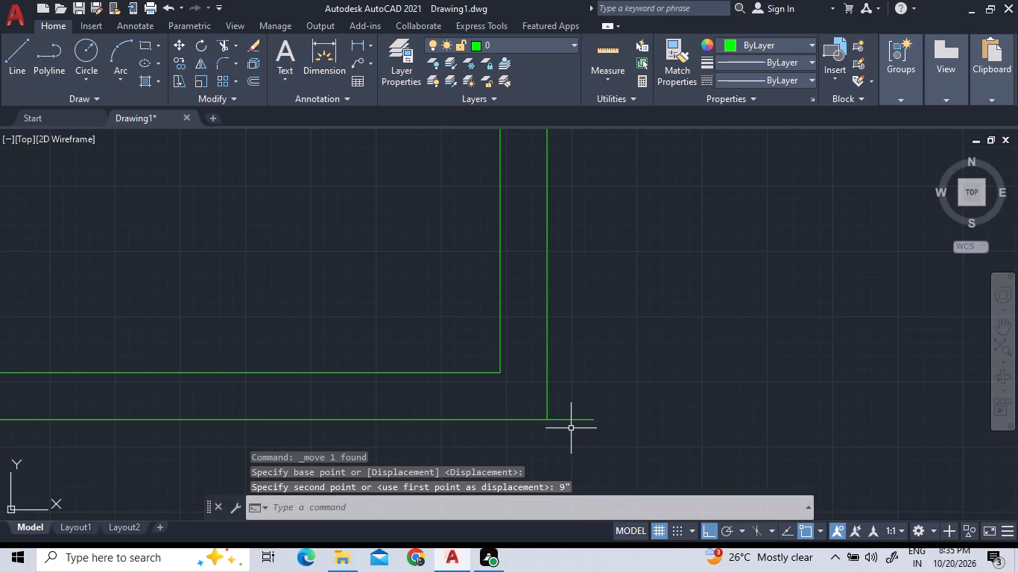
Trim the outer bottom wall line overhanging the right room's shifted outer right wall line.
scroll(578, 435, down, 4)
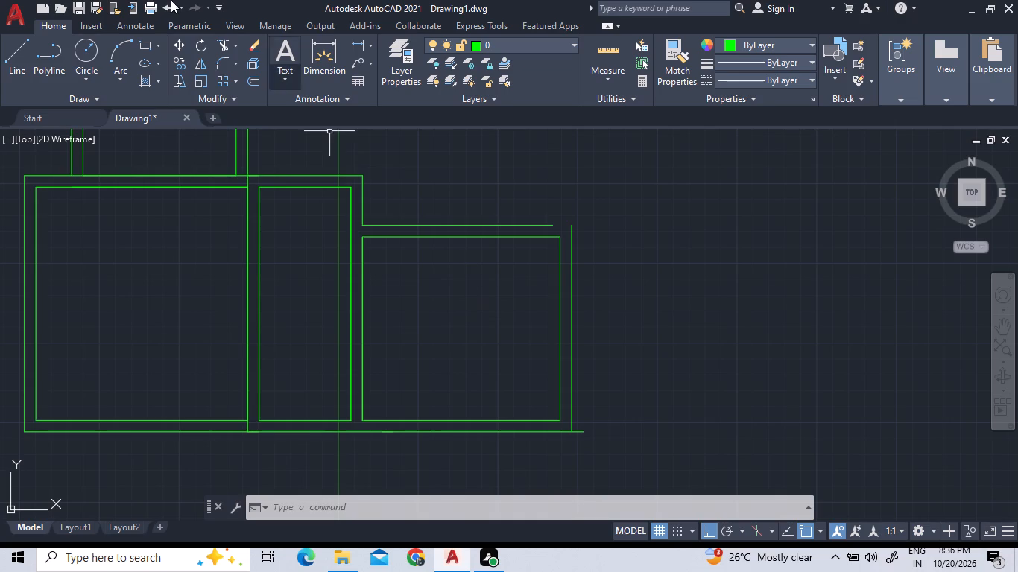
click(217, 48)
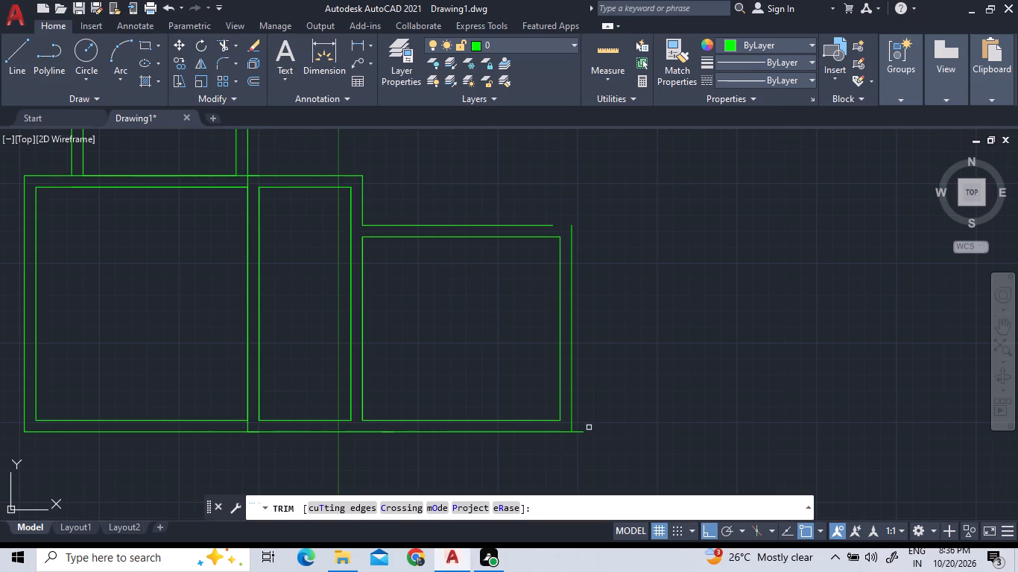
click(578, 432)
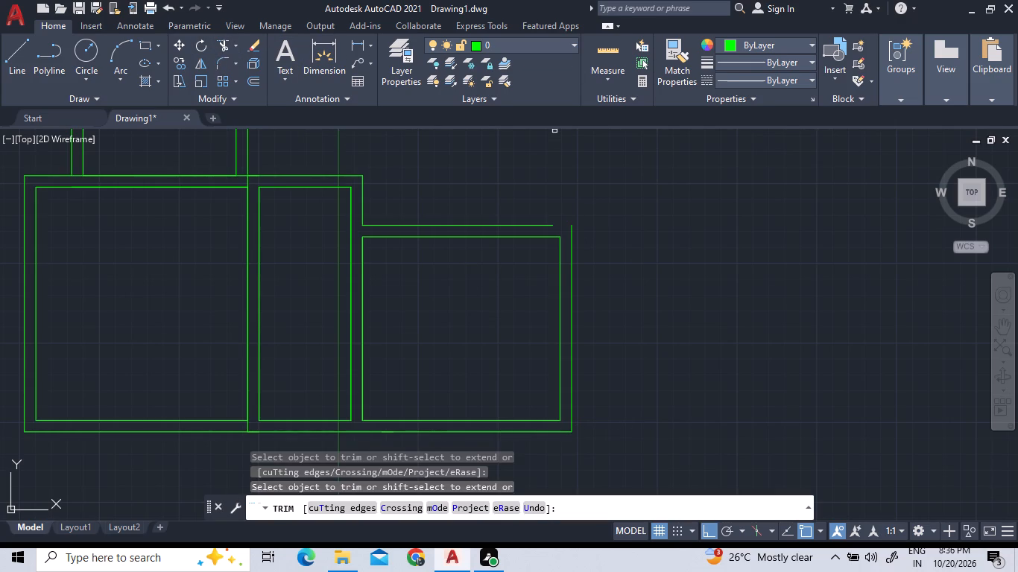
Measure the wall spacing and lengths around the right room's upper-right corner.
click(603, 47)
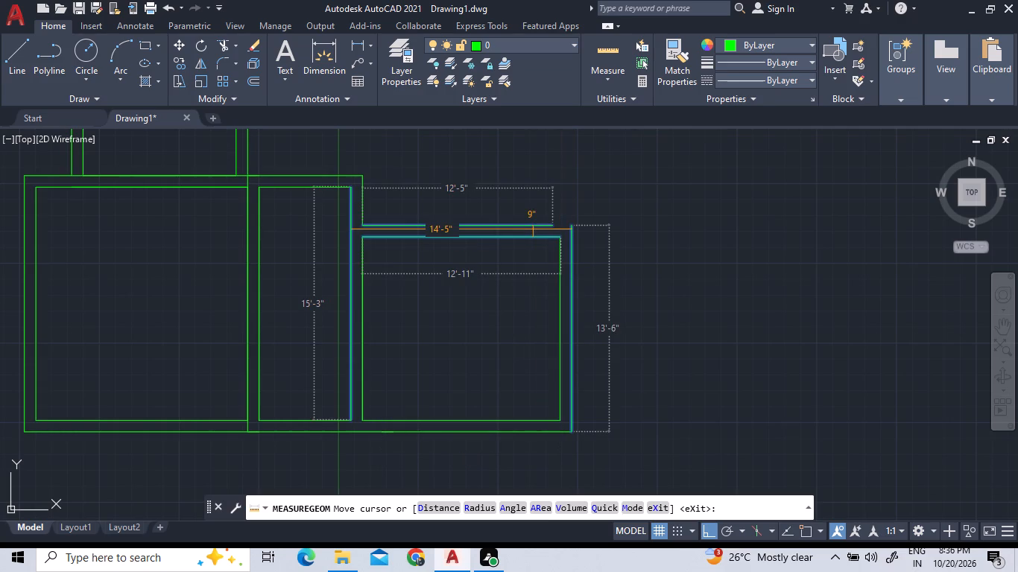
key(Escape)
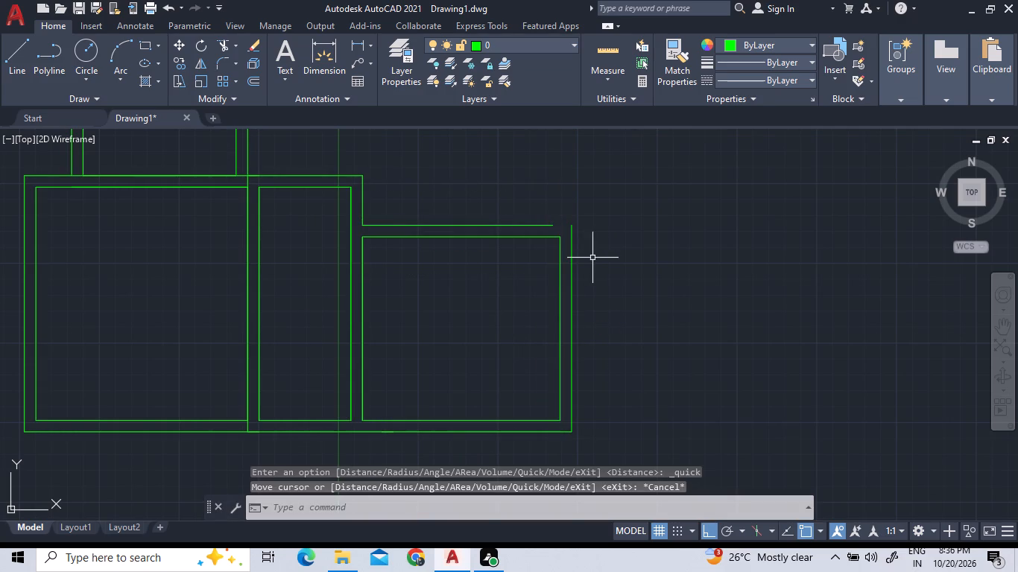
Fillet the right room's outer right and outer top wall lines with zero radius to close their corner.
click(571, 257)
key(f)
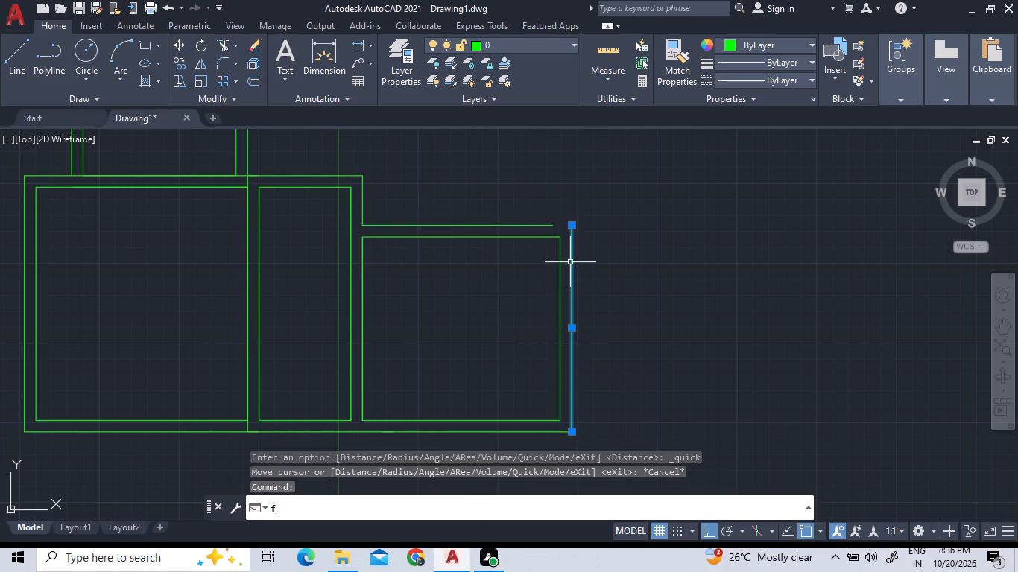
key(space)
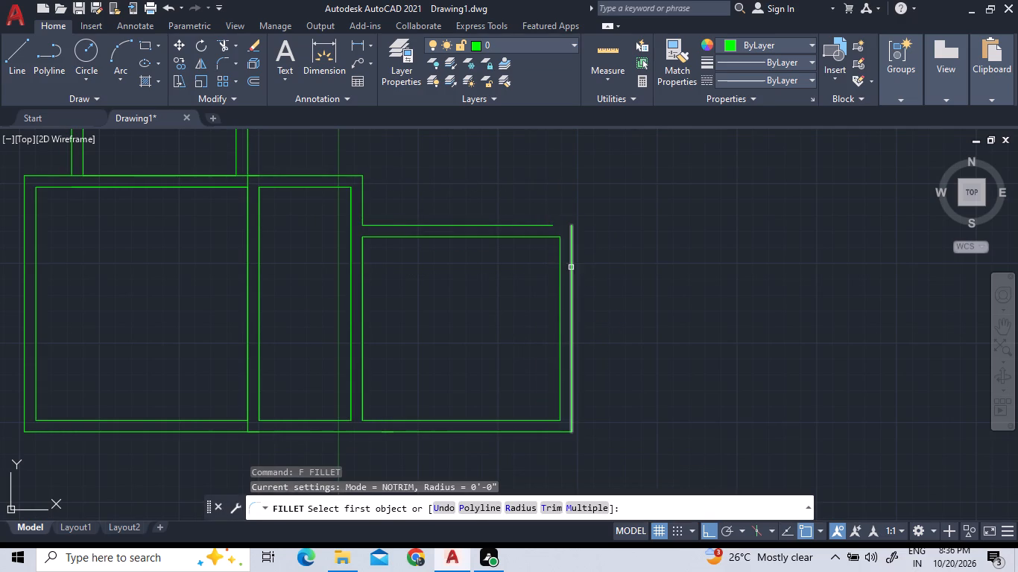
click(572, 267)
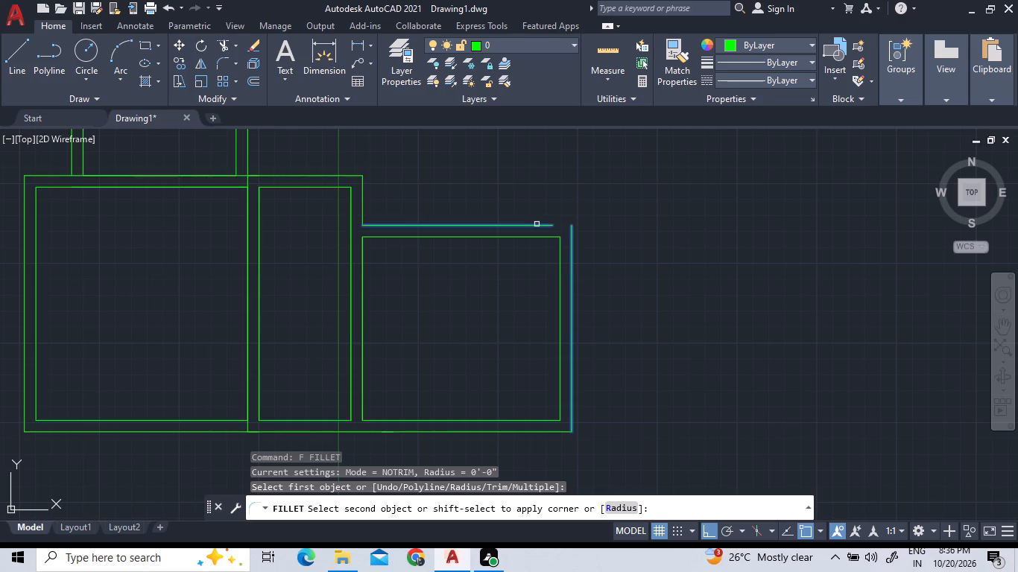
shift+click(537, 224)
Examine the wall junctions between the lower rooms and the alignment of the lower and upper rooms across the plan.
scroll(607, 249, down, 1)
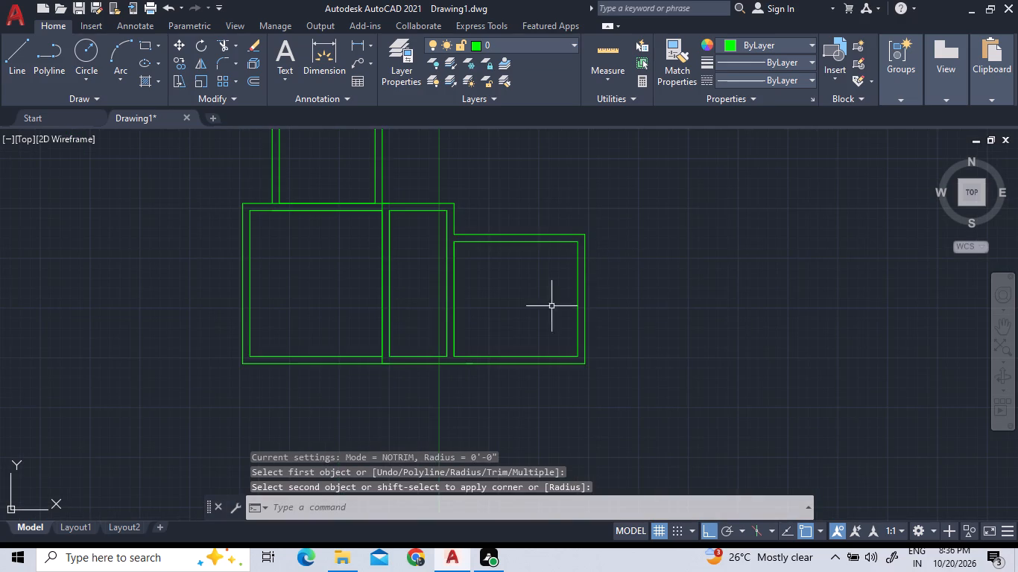
scroll(399, 346, up, 1)
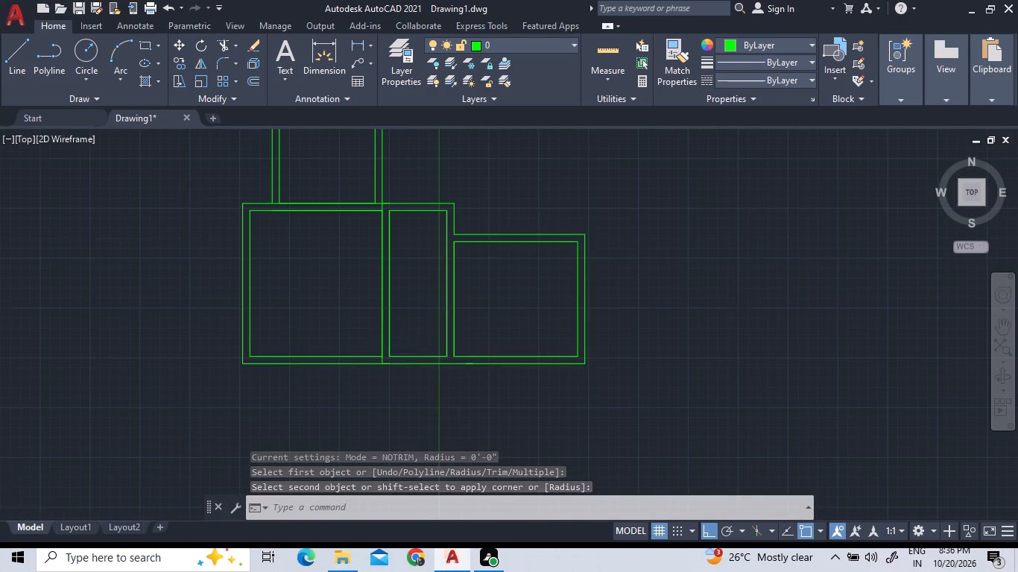
scroll(411, 355, down, 2)
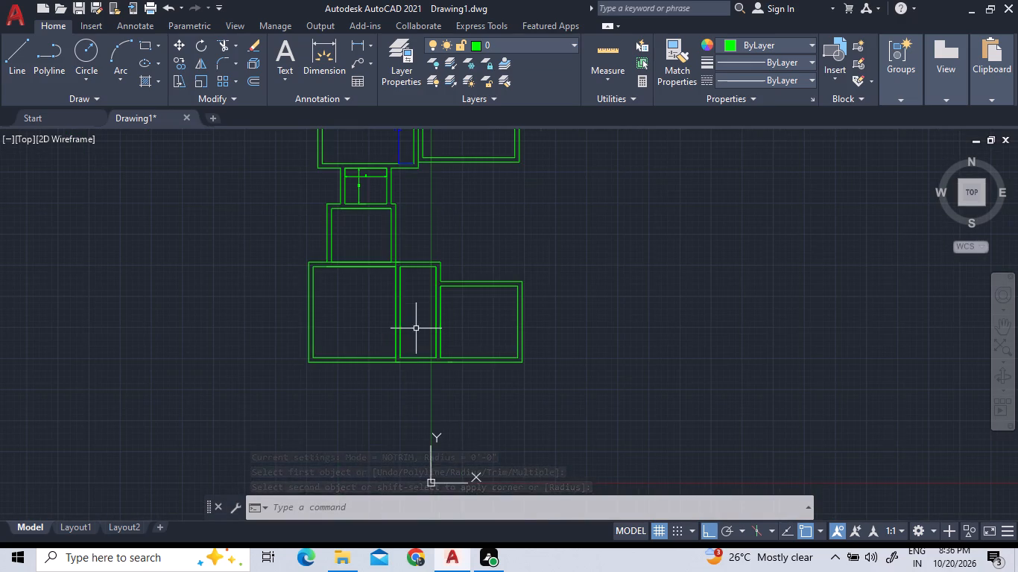
scroll(437, 289, up, 1)
scroll(375, 247, up, 3)
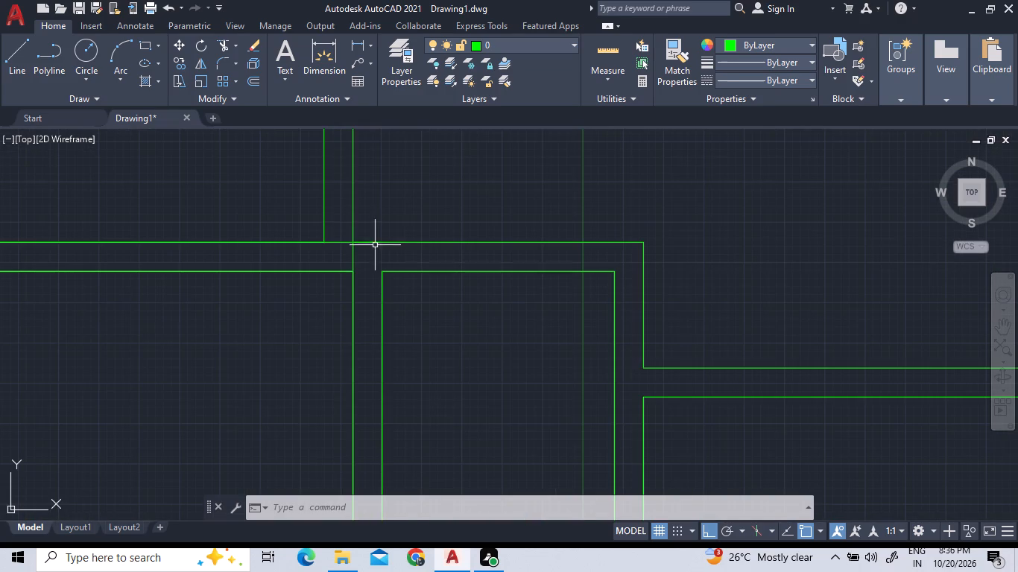
scroll(367, 250, down, 5)
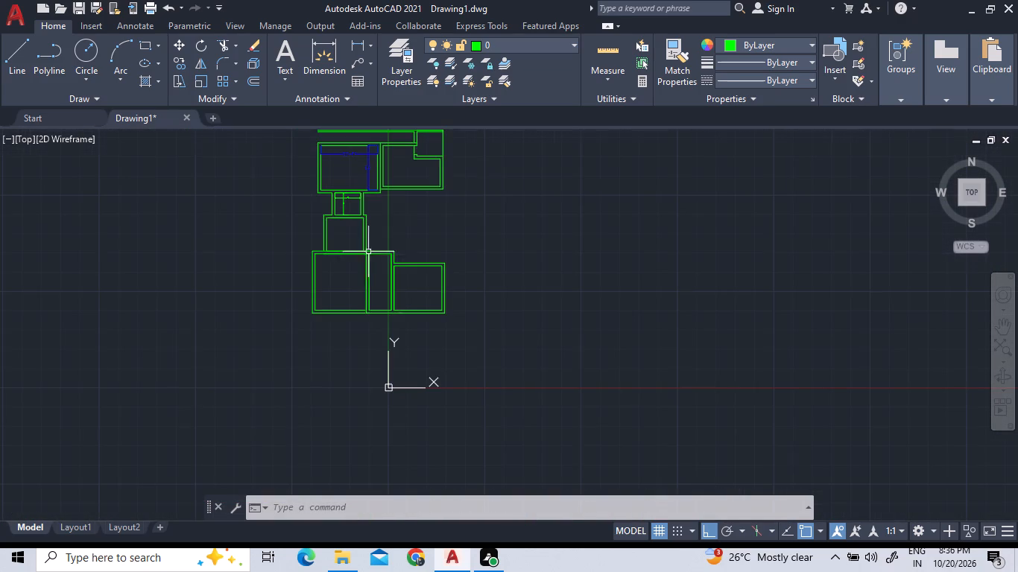
scroll(378, 232, up, 5)
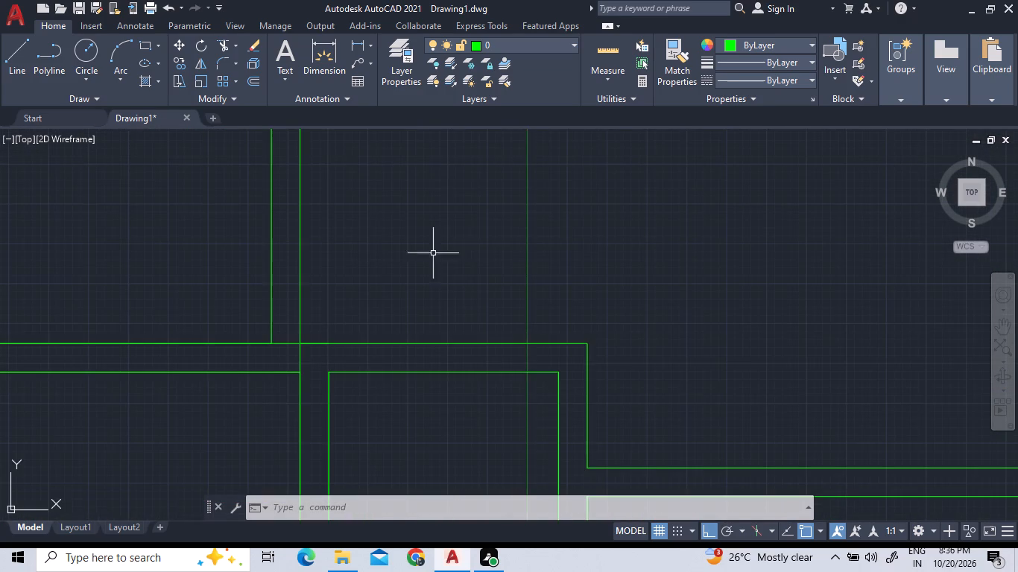
scroll(478, 320, down, 2)
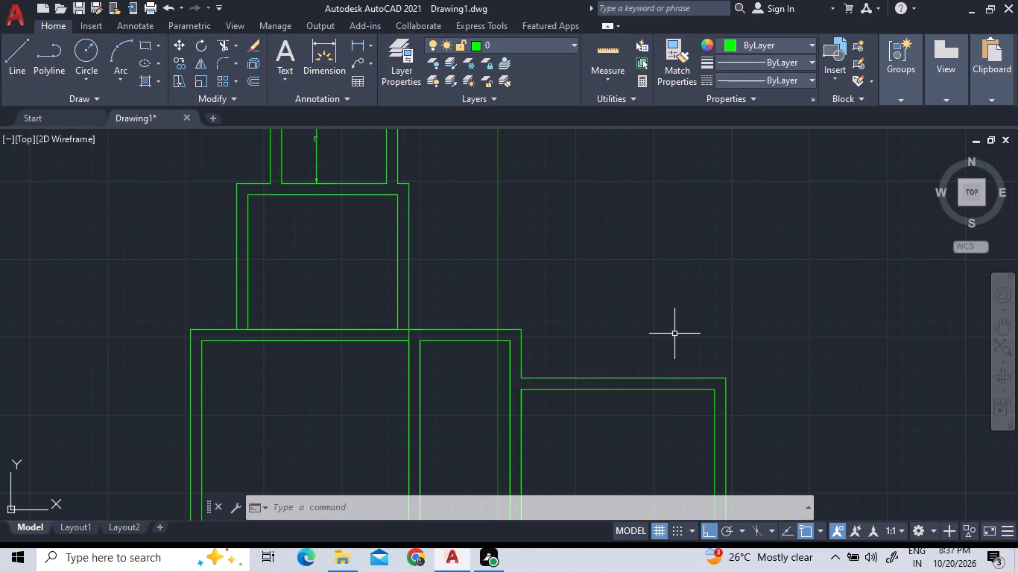
scroll(675, 325, down, 3)
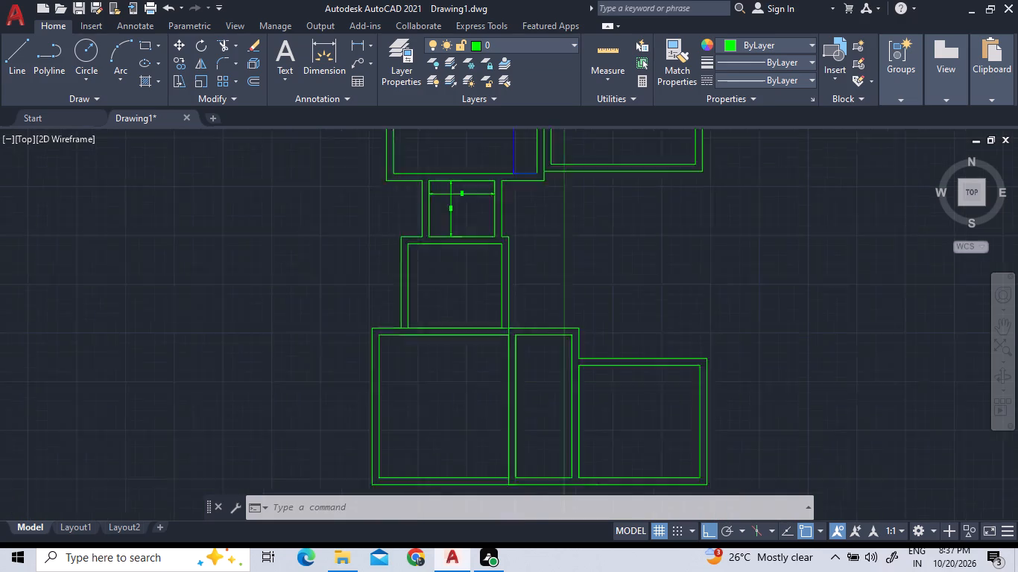
scroll(706, 252, up, 3)
scroll(706, 252, down, 2)
scroll(750, 442, up, 2)
scroll(750, 444, down, 1)
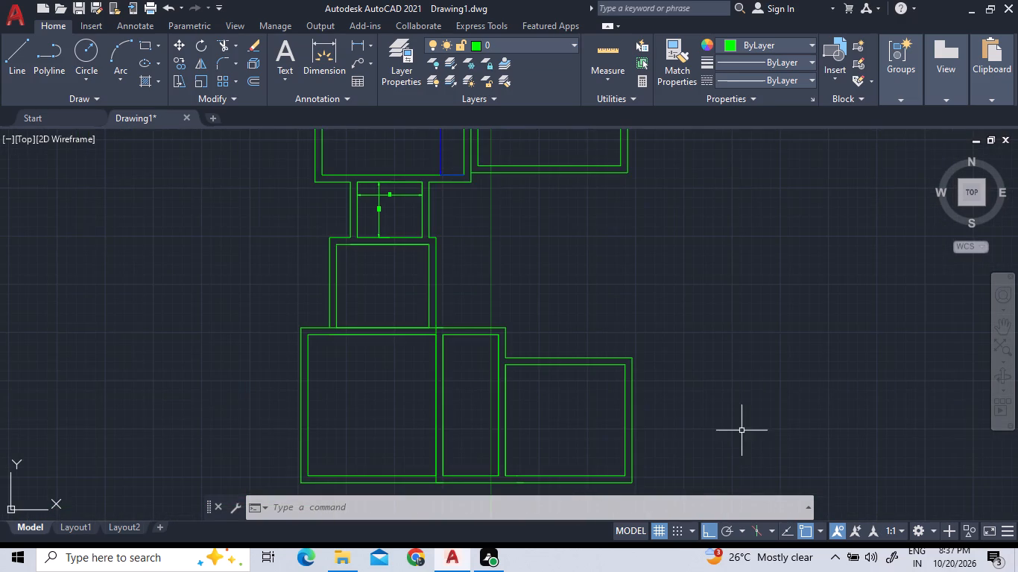
scroll(740, 428, down, 2)
scroll(703, 320, up, 3)
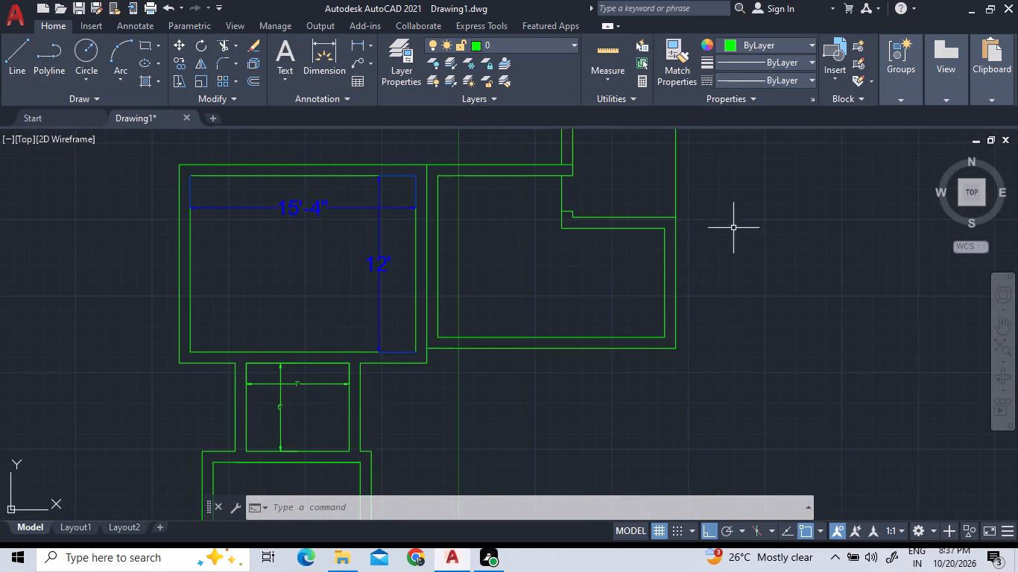
scroll(736, 223, down, 3)
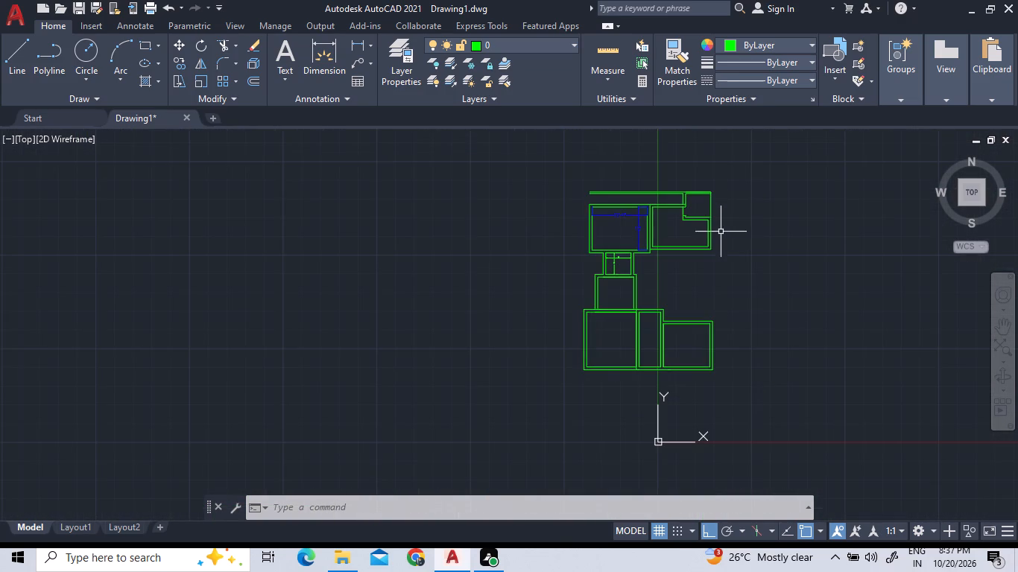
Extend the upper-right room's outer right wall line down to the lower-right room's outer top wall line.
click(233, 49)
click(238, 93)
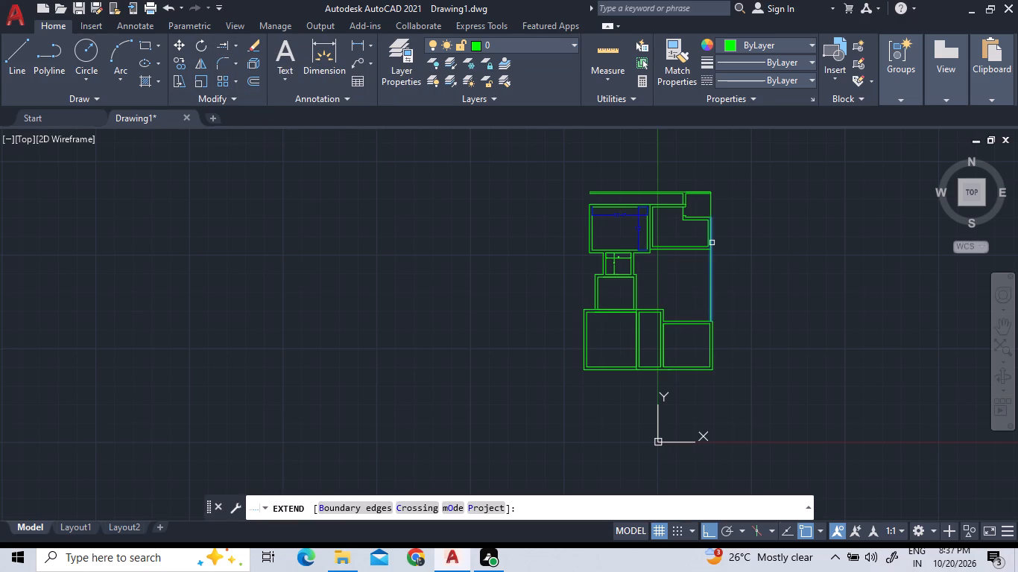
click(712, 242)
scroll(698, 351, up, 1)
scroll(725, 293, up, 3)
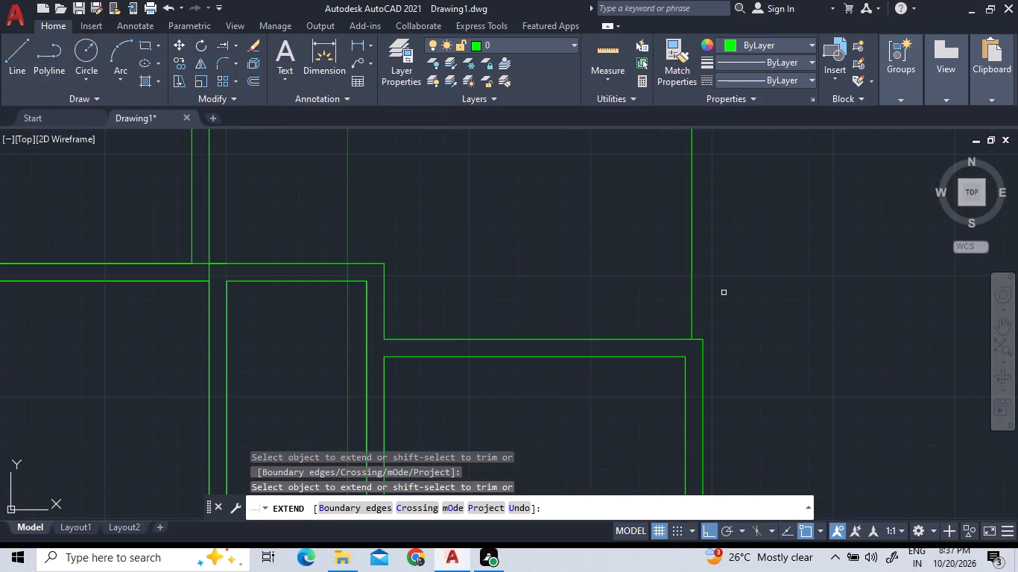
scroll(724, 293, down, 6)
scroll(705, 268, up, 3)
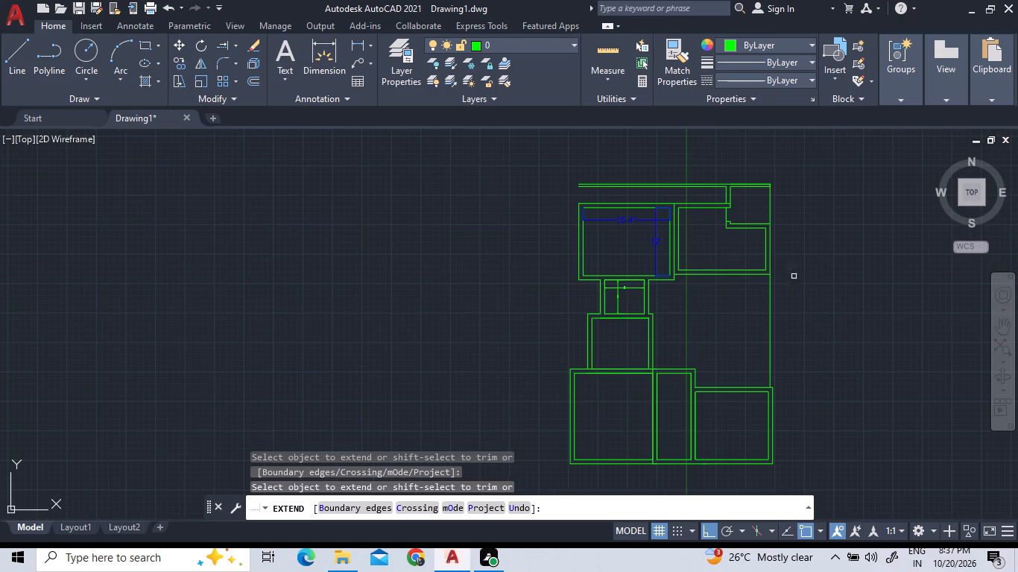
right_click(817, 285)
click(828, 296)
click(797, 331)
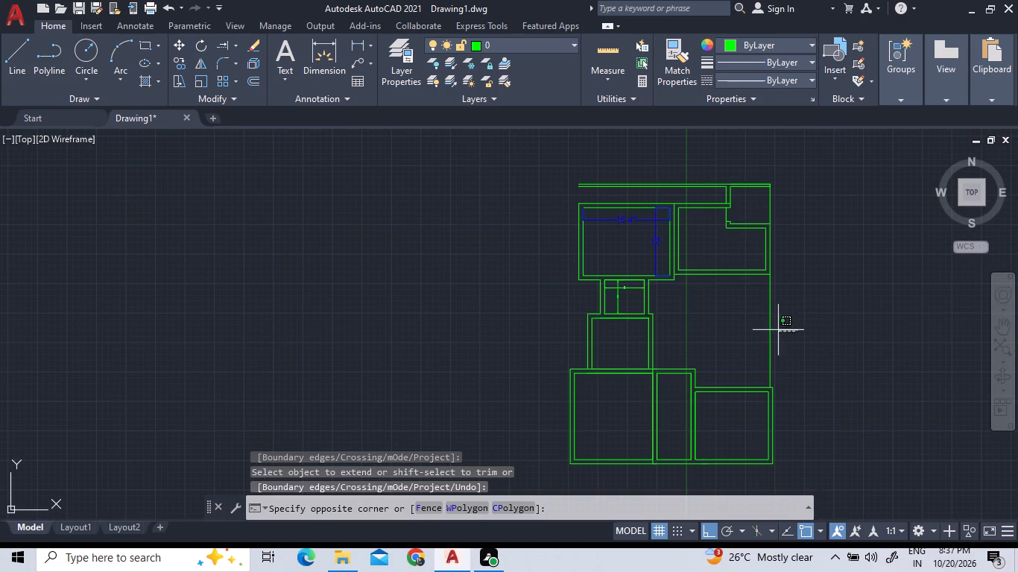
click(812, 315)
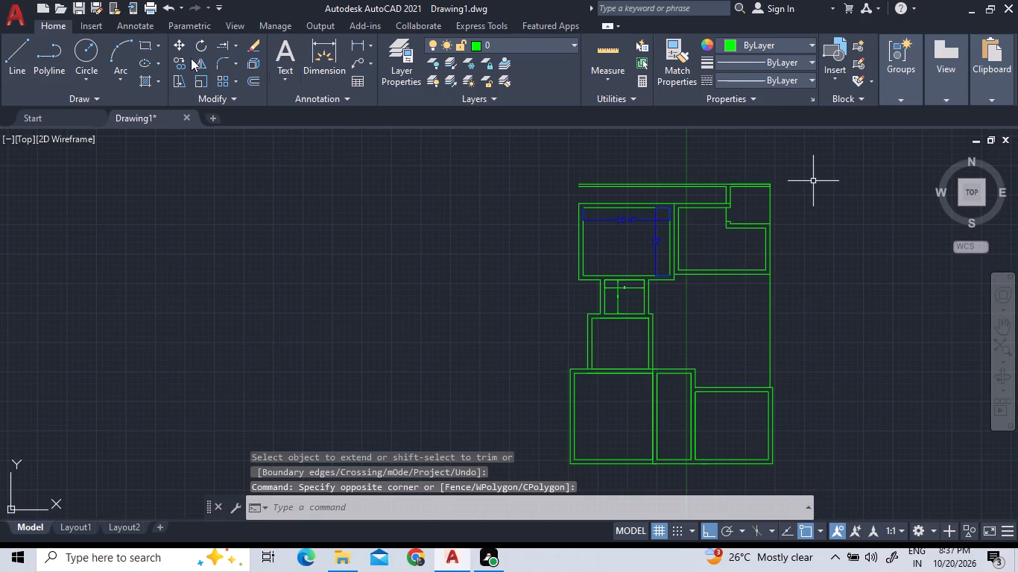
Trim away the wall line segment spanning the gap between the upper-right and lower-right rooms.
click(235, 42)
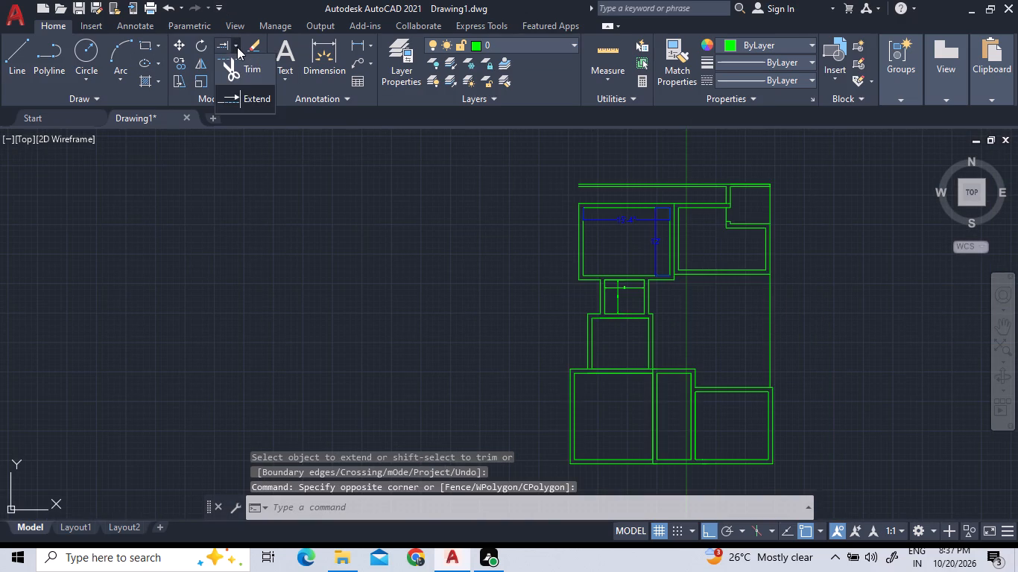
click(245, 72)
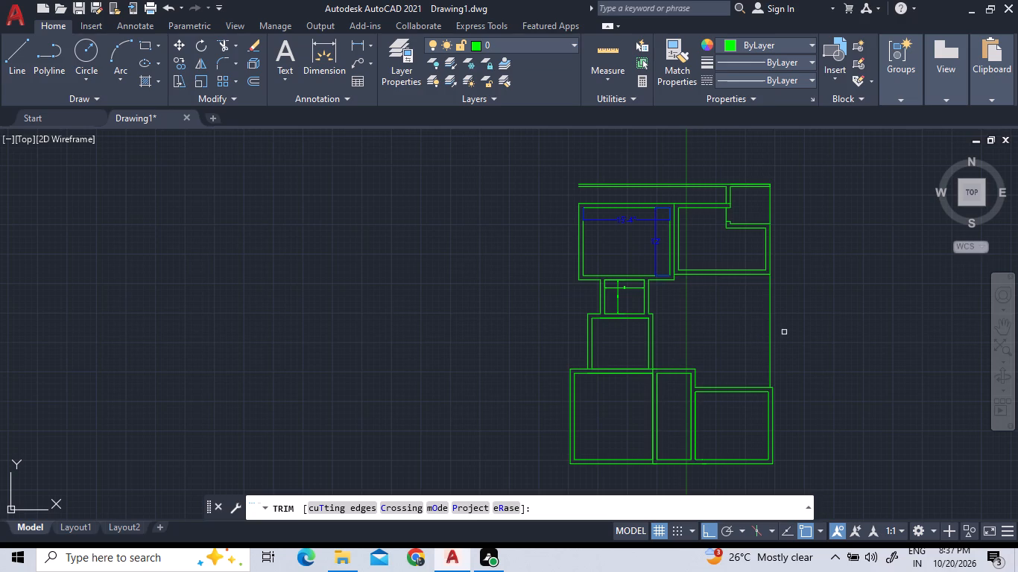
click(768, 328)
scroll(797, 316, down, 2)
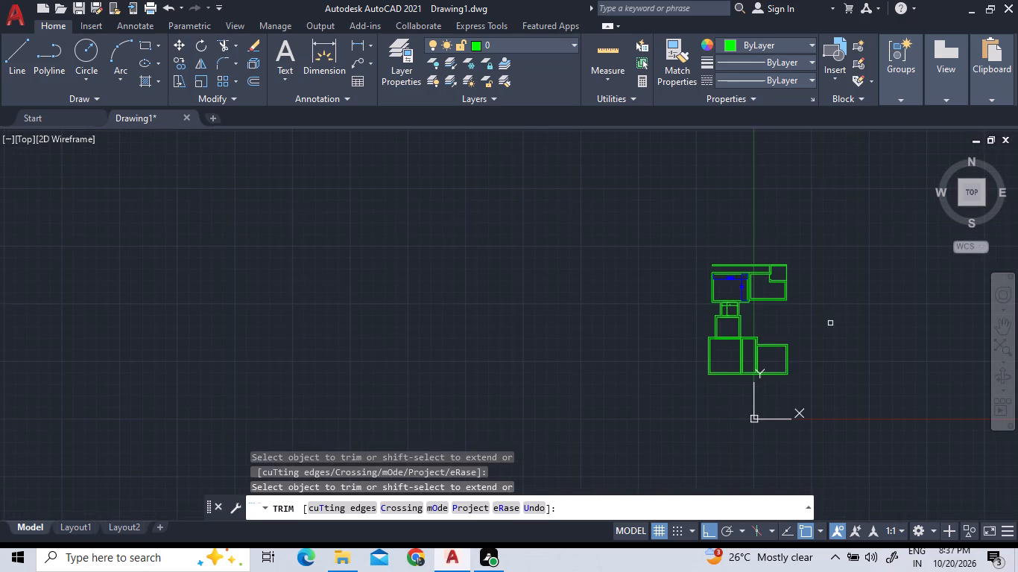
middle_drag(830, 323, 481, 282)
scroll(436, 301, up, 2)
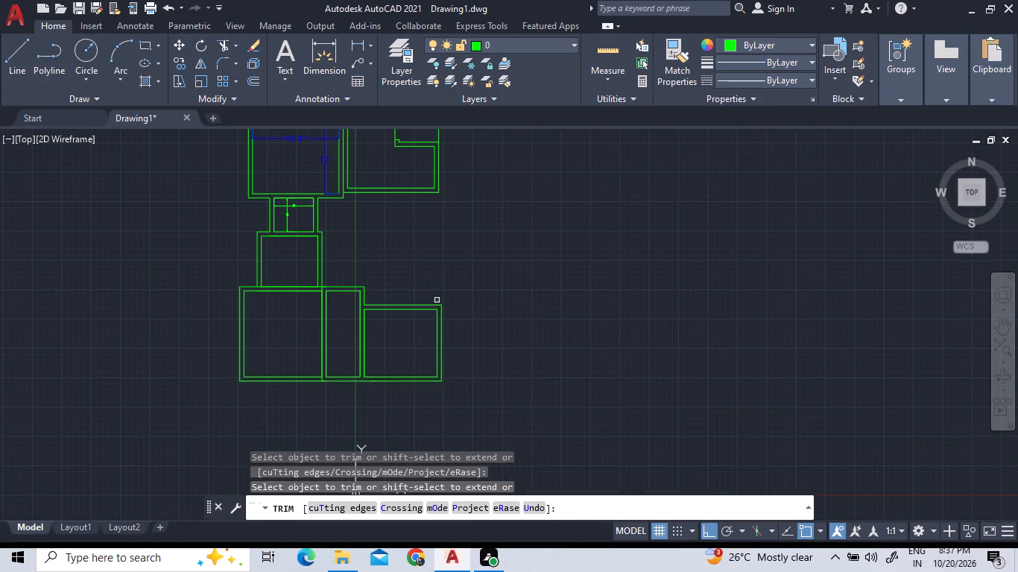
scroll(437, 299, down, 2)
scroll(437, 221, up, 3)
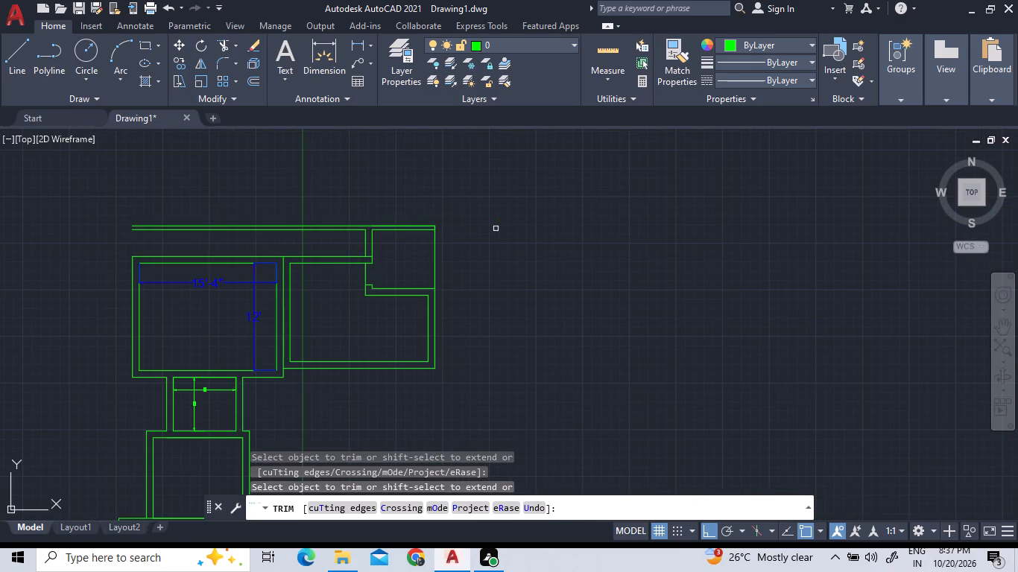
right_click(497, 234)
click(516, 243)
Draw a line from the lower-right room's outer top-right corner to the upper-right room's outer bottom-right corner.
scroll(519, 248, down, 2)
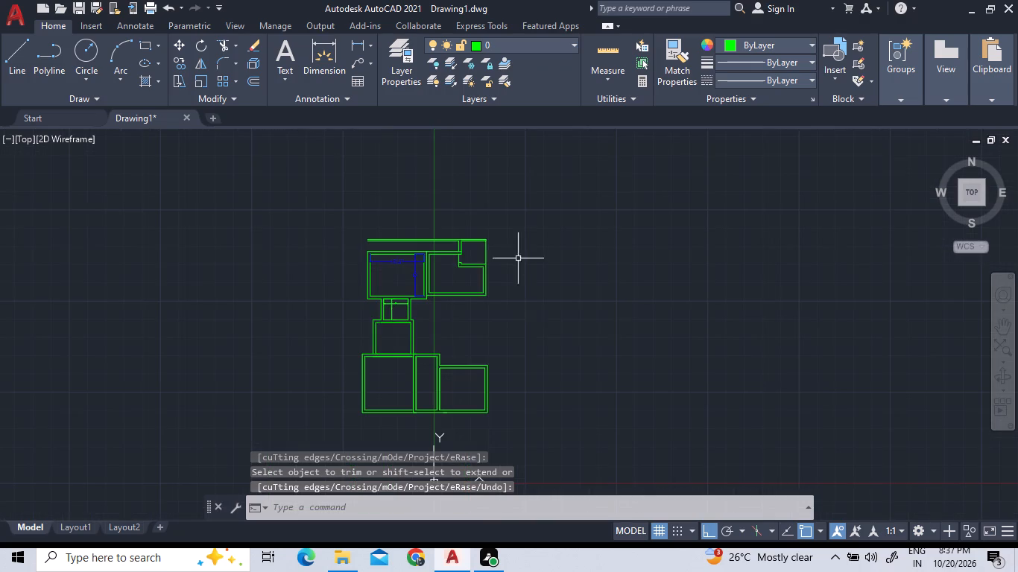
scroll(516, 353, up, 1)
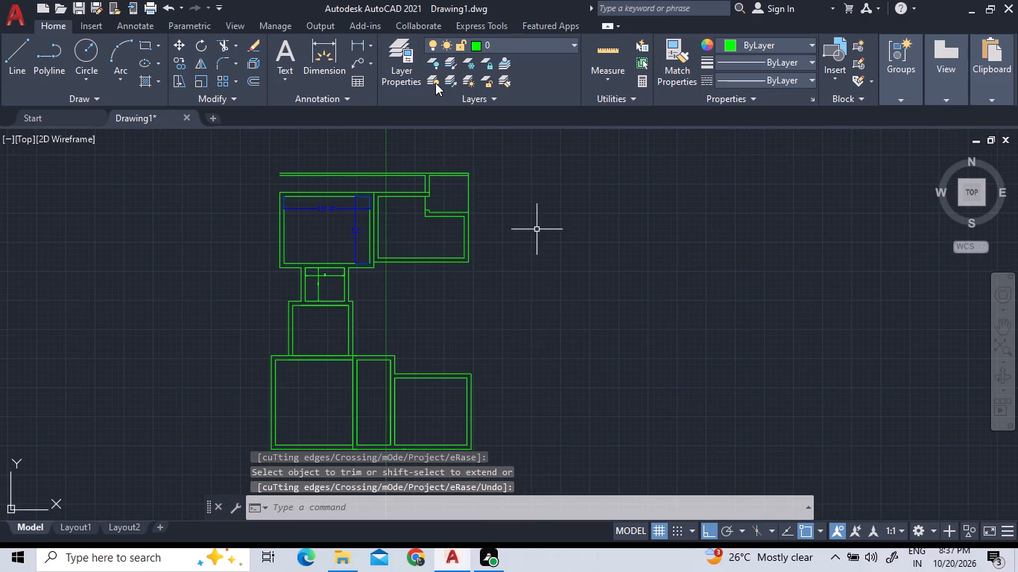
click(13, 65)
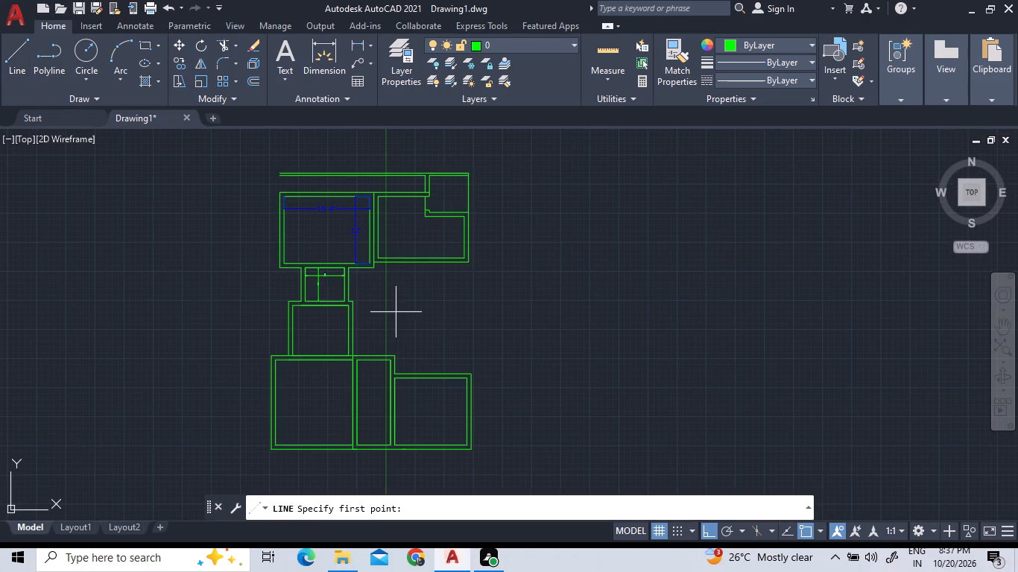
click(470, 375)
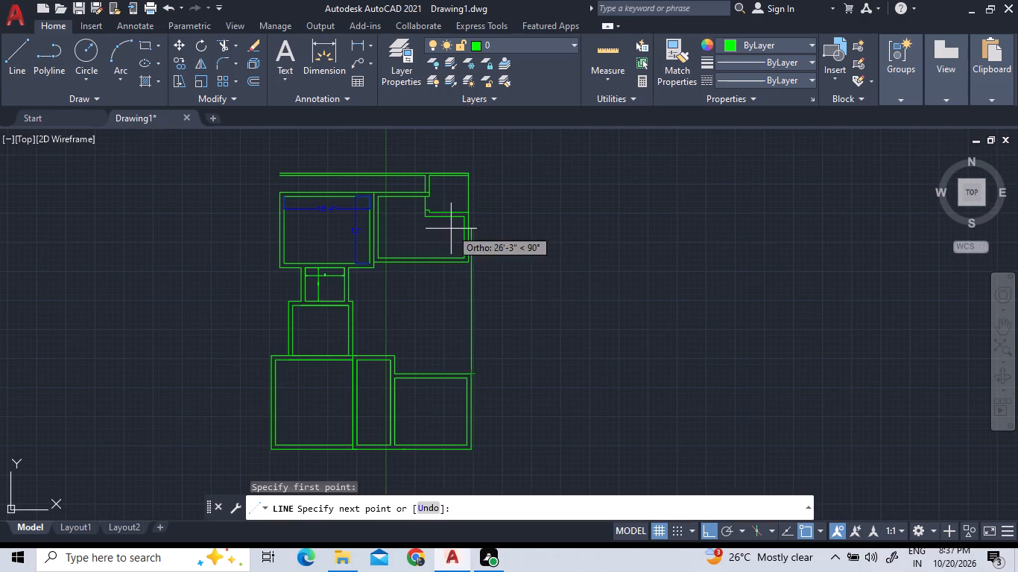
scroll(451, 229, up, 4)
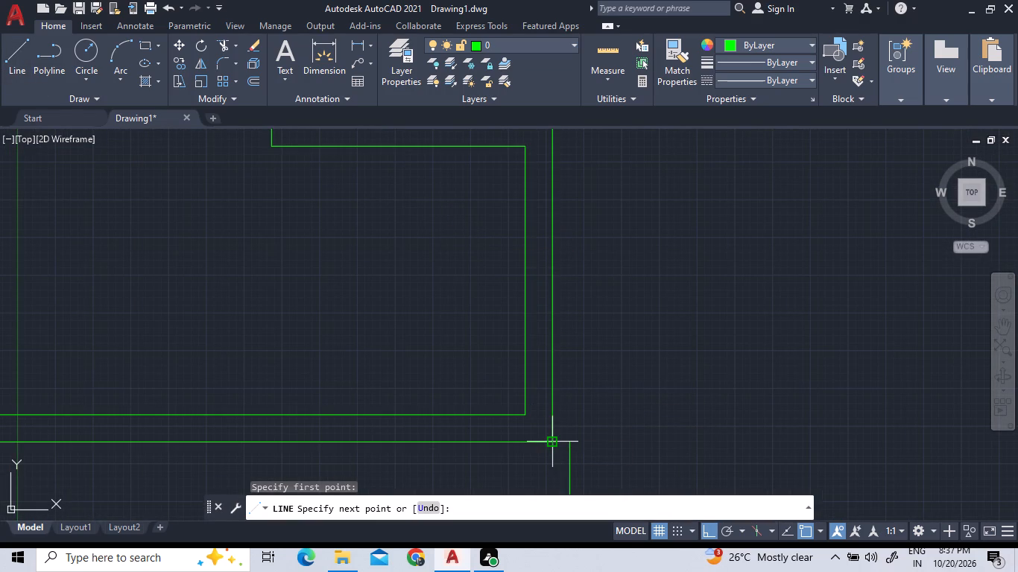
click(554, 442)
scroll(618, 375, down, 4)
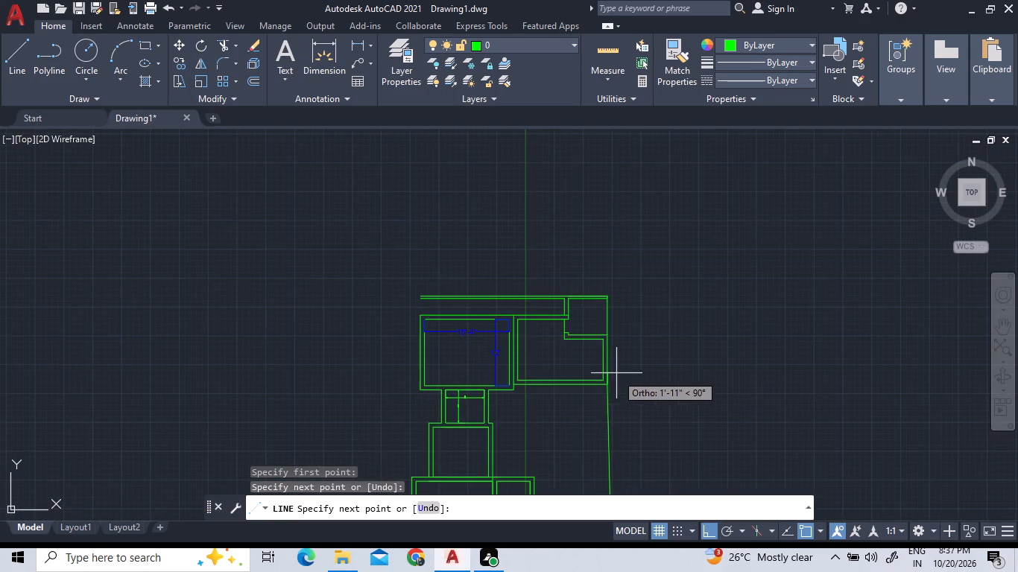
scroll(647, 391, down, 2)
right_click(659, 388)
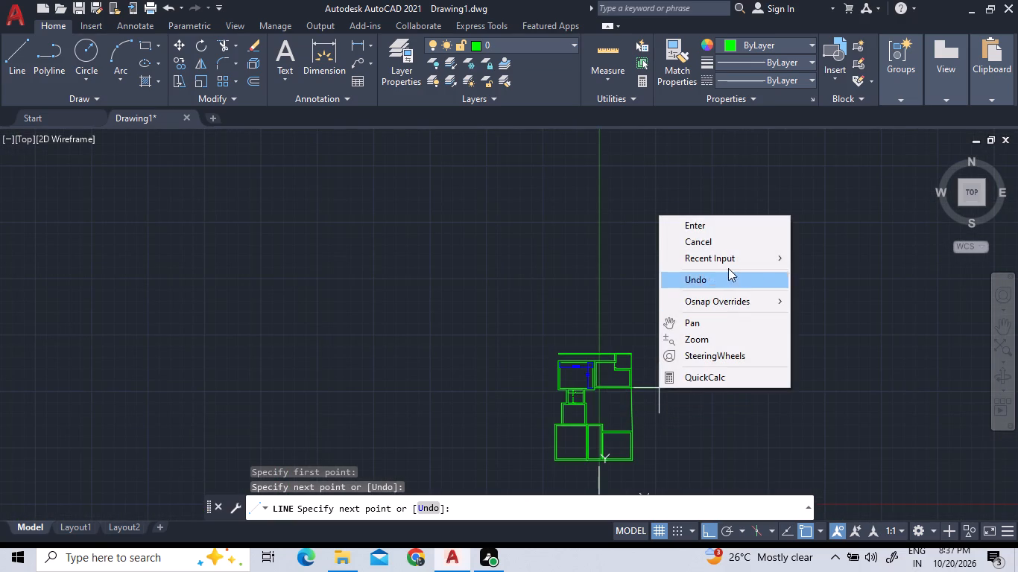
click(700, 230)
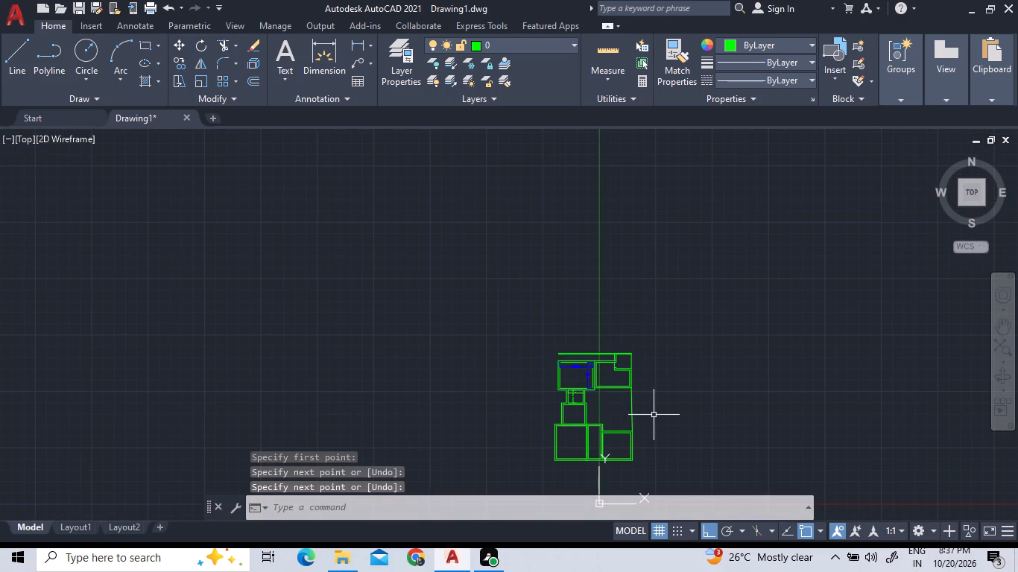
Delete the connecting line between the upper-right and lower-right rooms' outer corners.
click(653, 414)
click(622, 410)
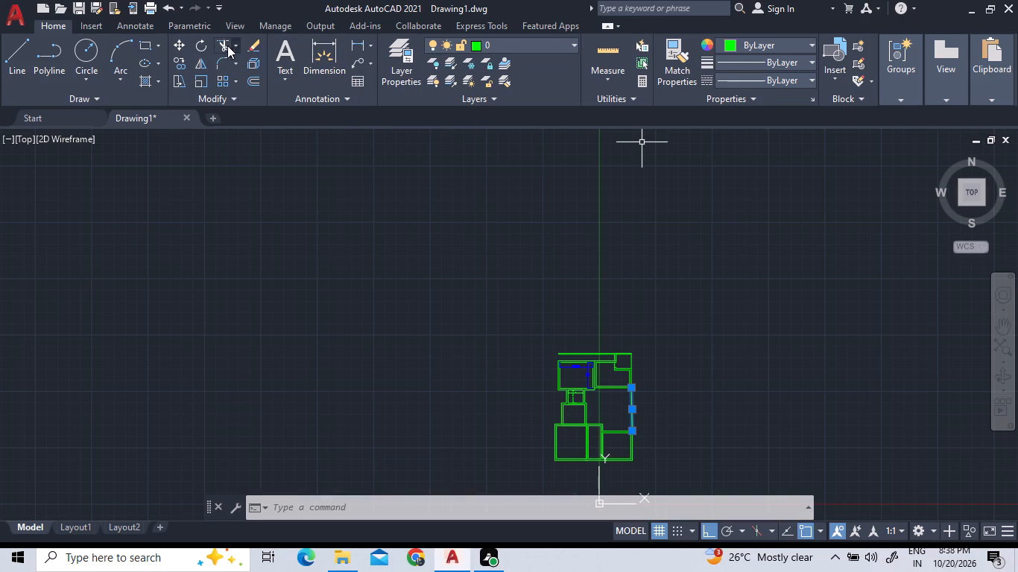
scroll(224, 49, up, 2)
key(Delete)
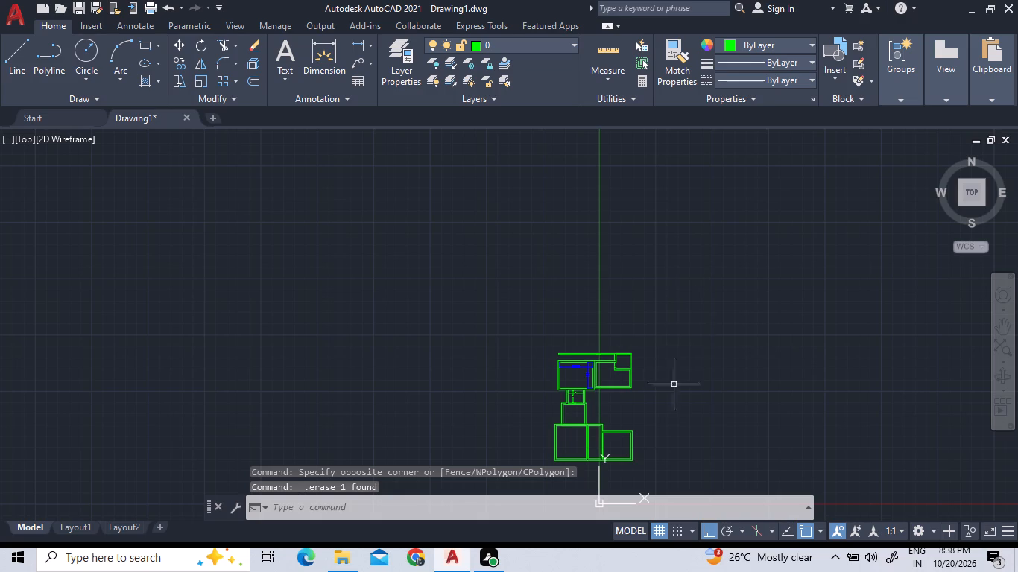
Extend the upper-right room's outer right wall line down to the lower-right room's outer top wall line.
scroll(681, 460, up, 2)
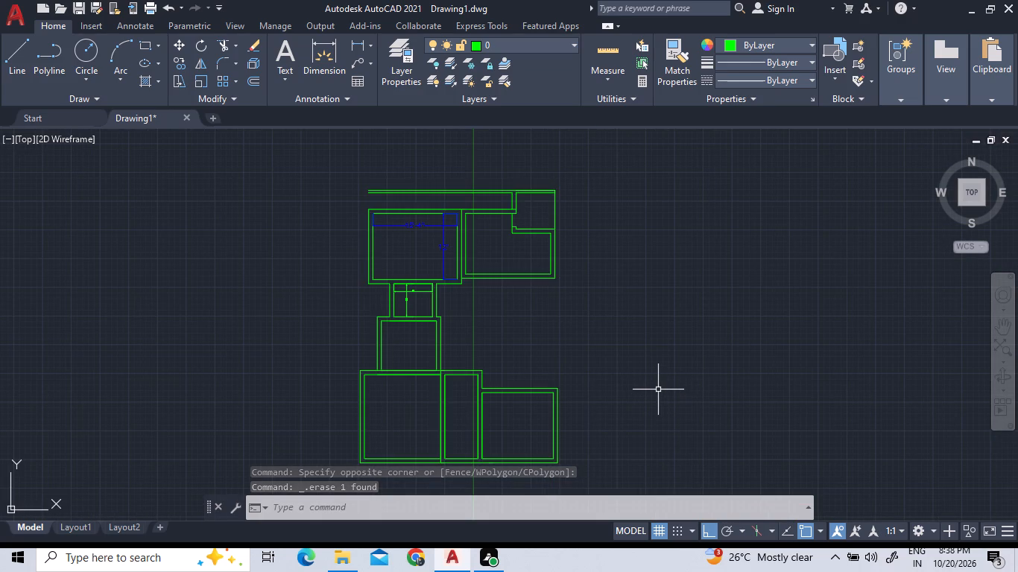
scroll(699, 362, up, 1)
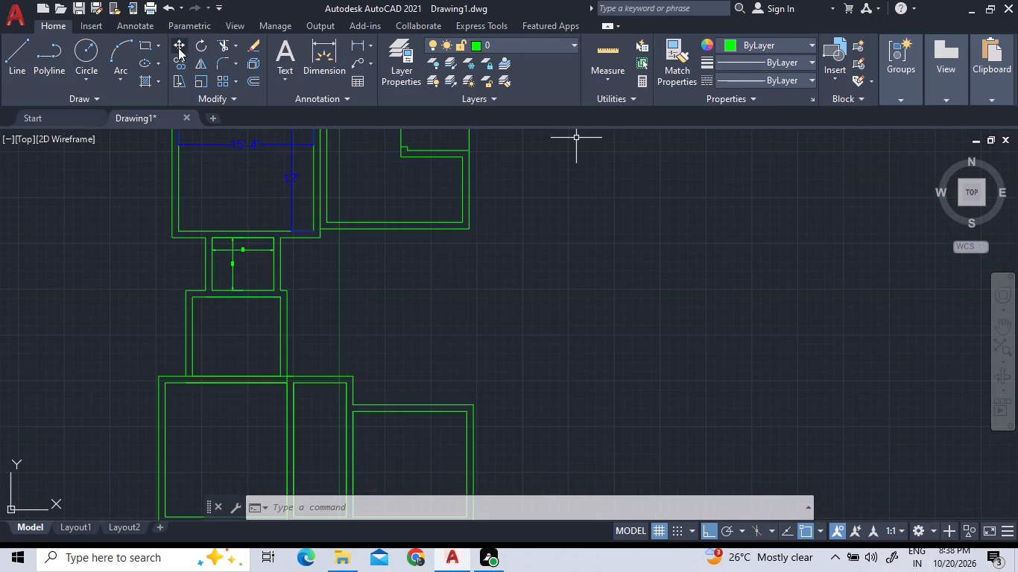
click(235, 42)
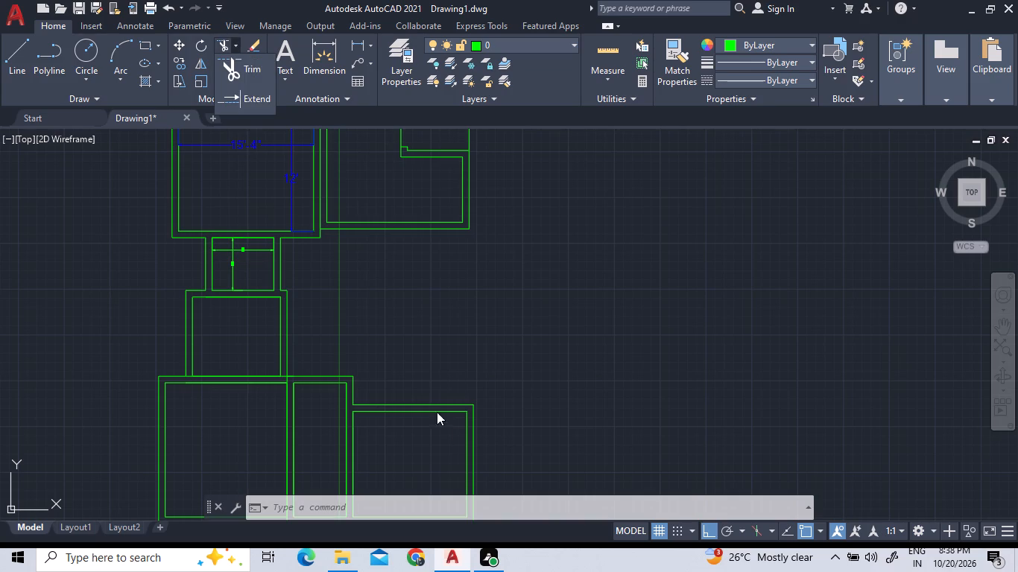
click(252, 91)
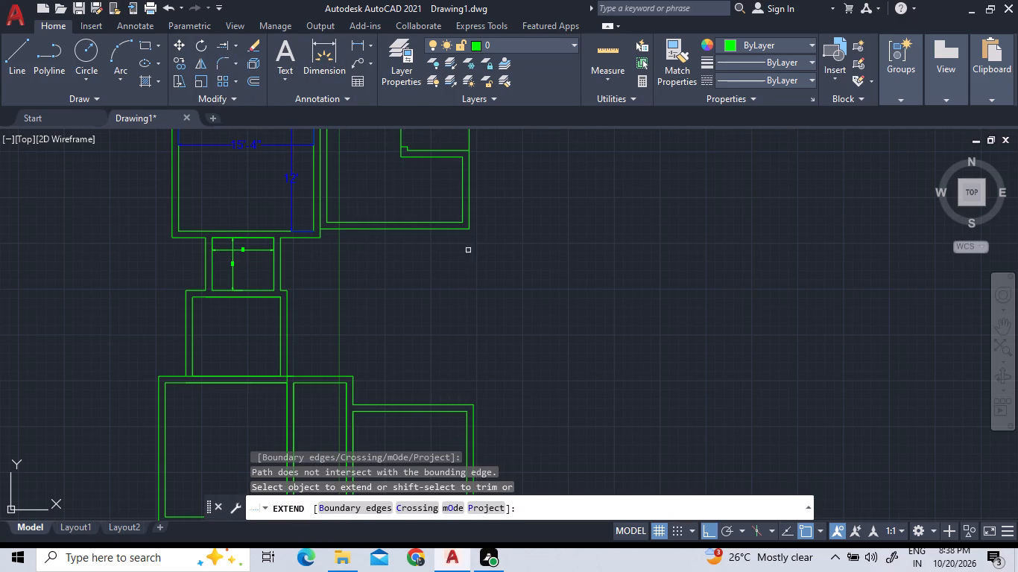
click(471, 216)
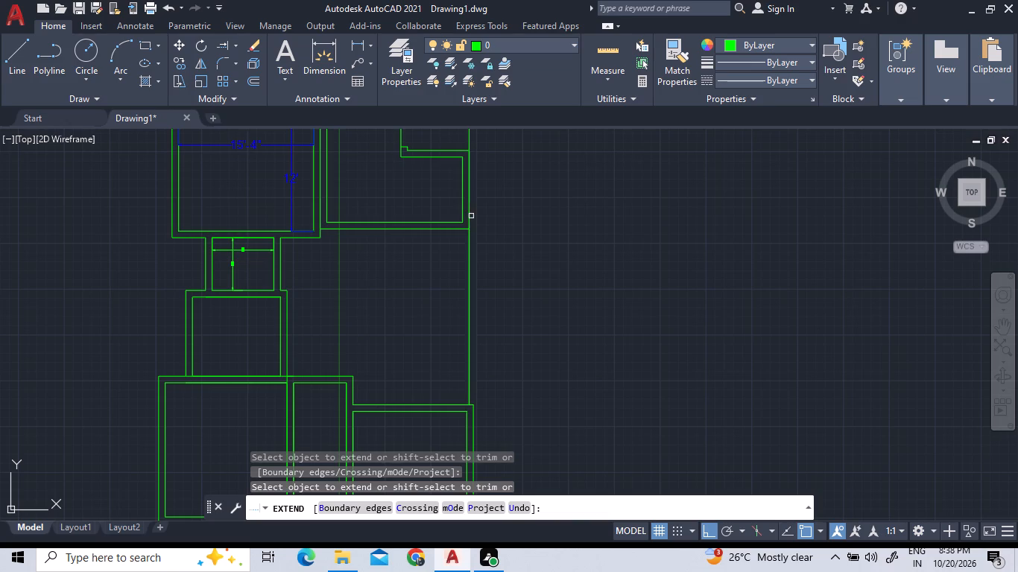
right_click(514, 357)
click(611, 163)
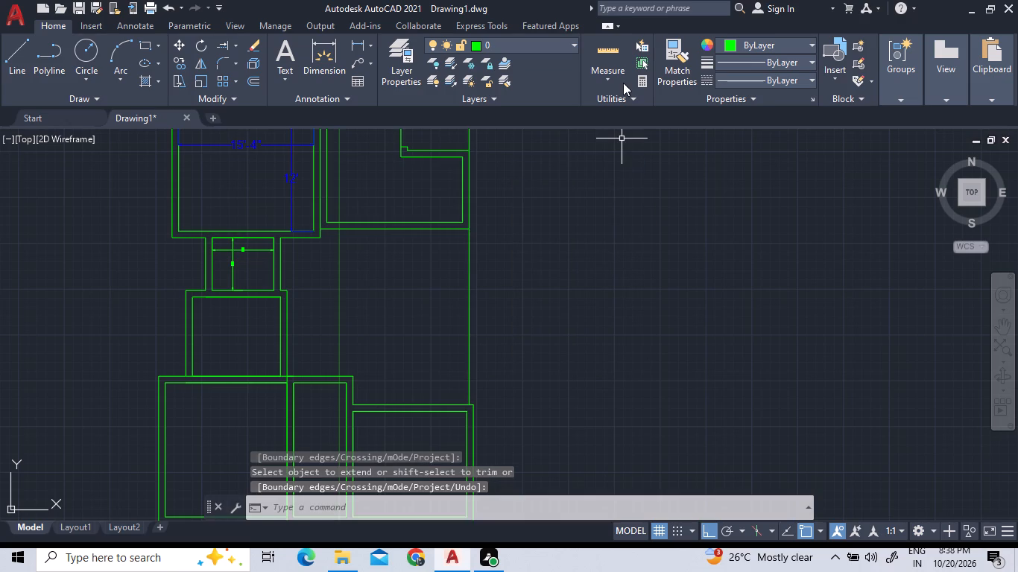
Add a horizontal linear dimension from the extended wall line's lower end to the lower-right room's outer top-right corner.
click(619, 61)
scroll(472, 408, up, 2)
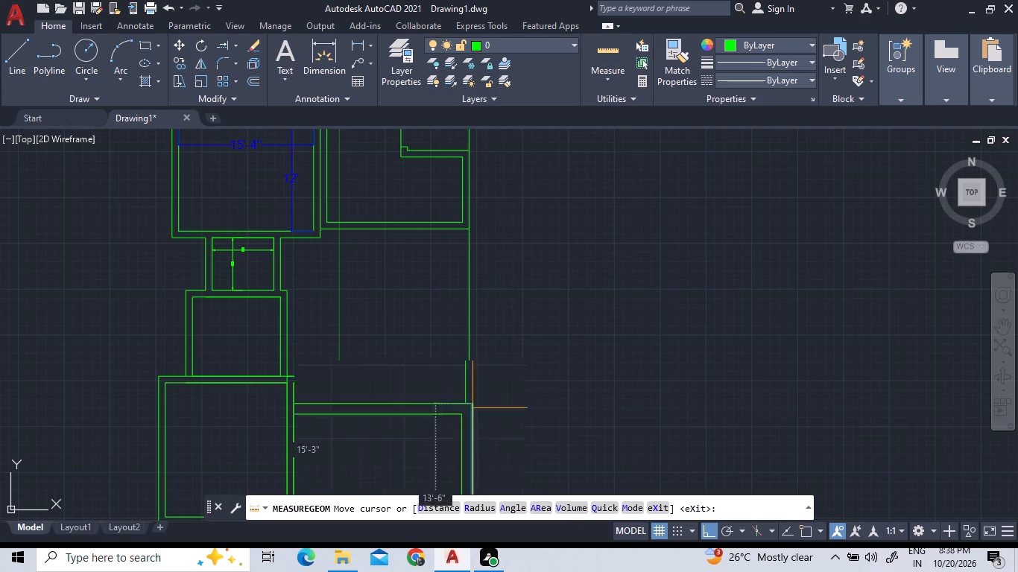
scroll(471, 407, up, 4)
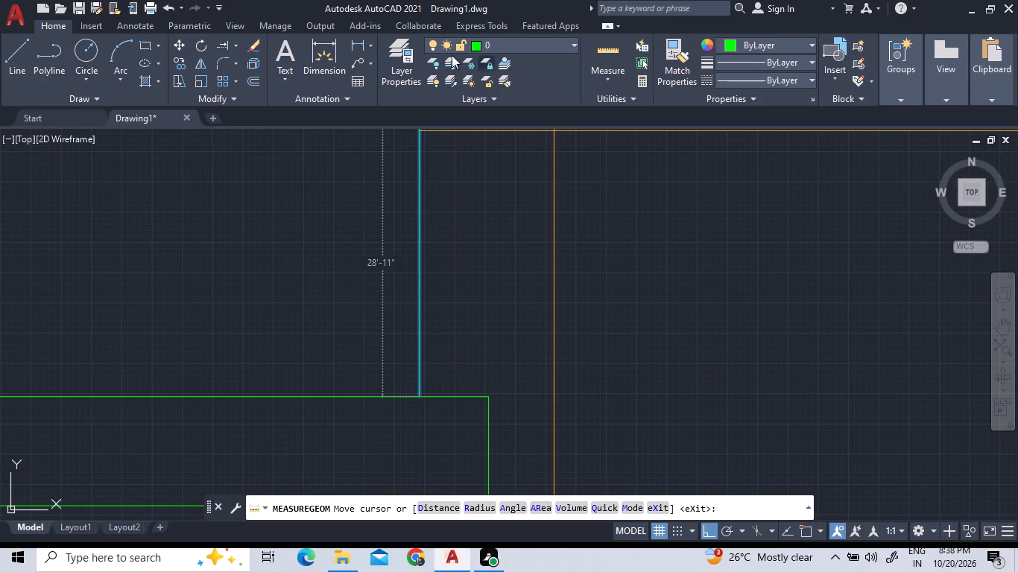
click(360, 45)
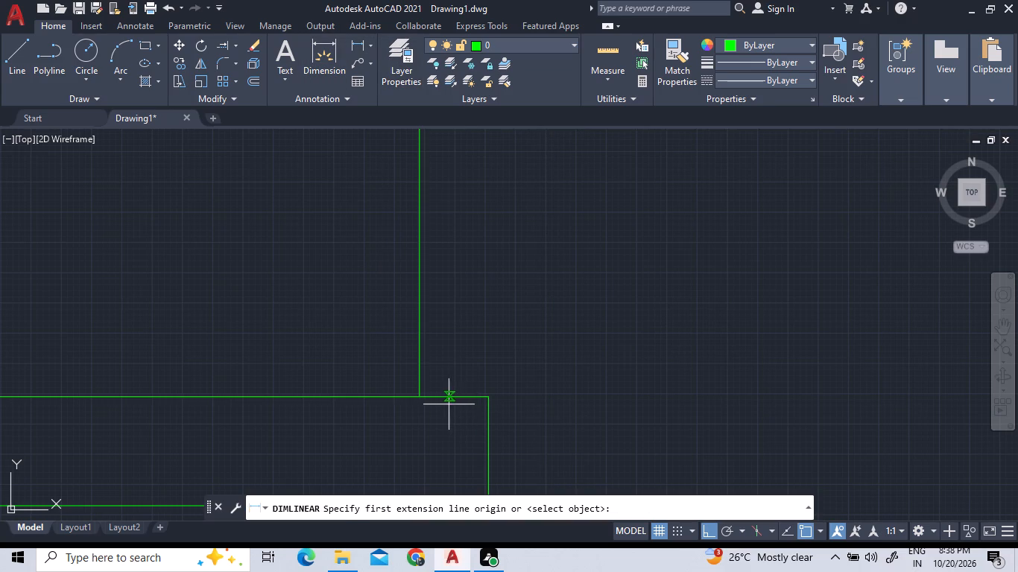
click(420, 395)
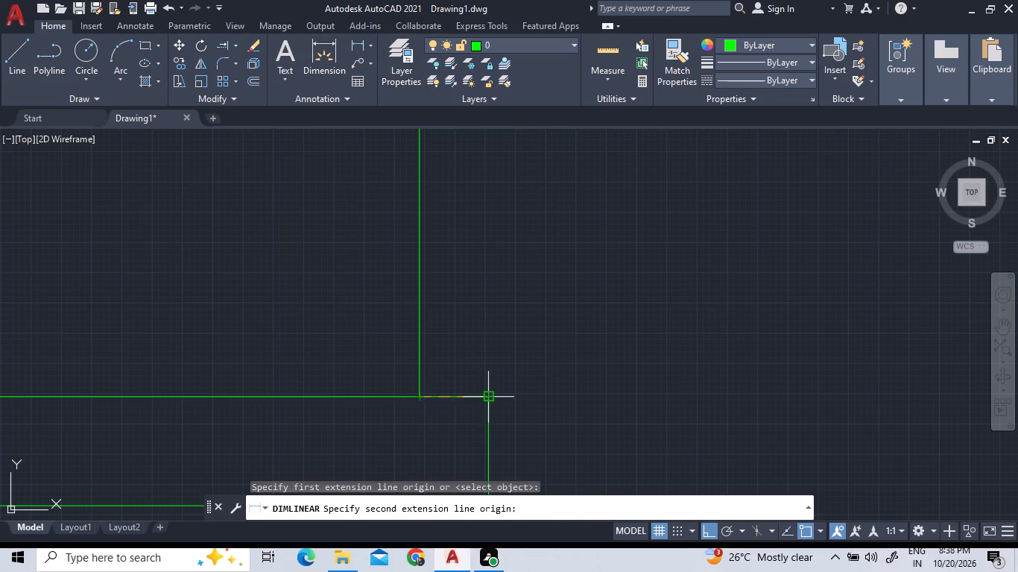
click(489, 399)
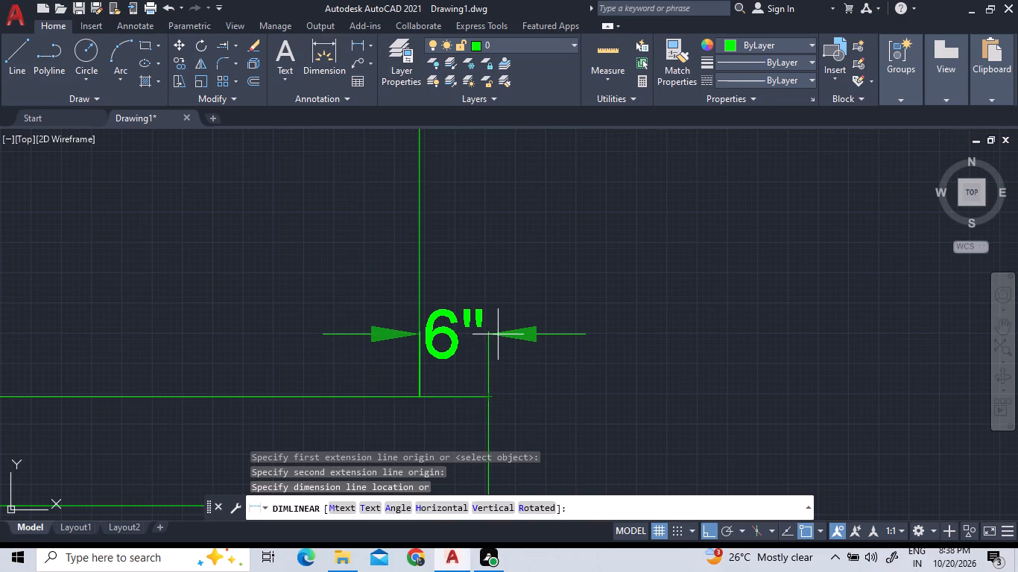
click(498, 334)
Move the wall lines between the lower middle and lower-right rooms 6" to the left.
scroll(559, 394, down, 2)
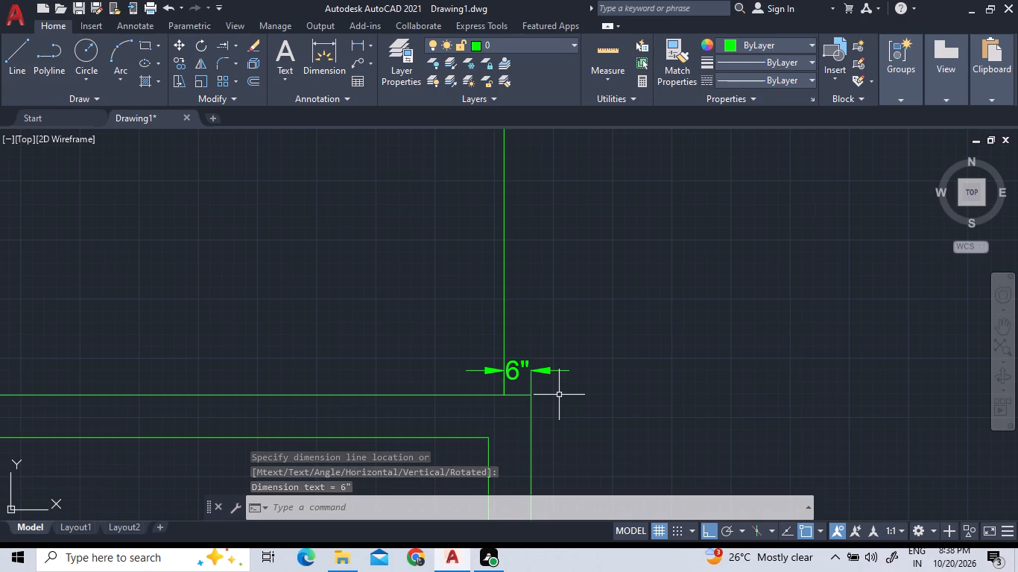
scroll(781, 242, down, 1)
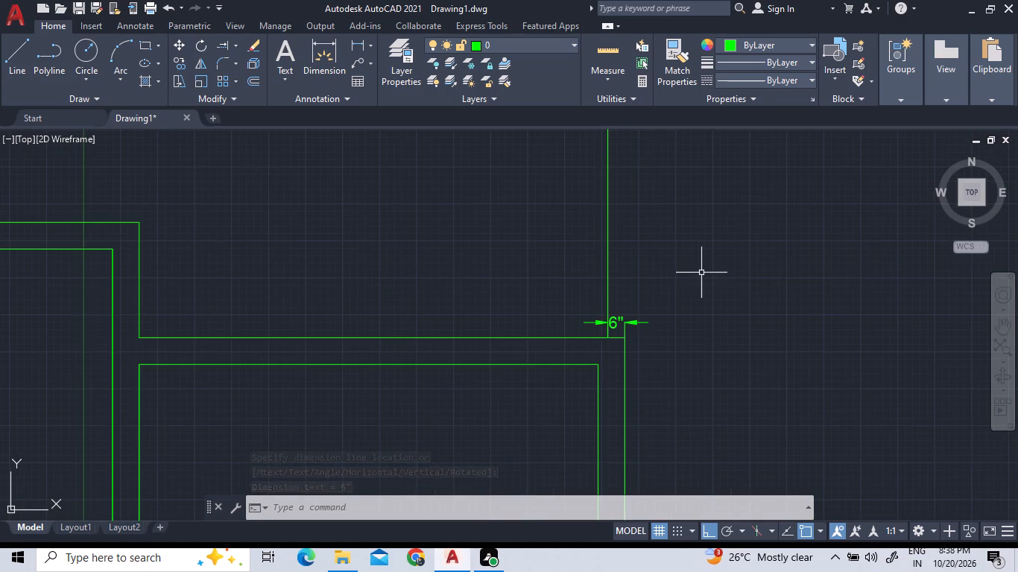
scroll(701, 273, down, 2)
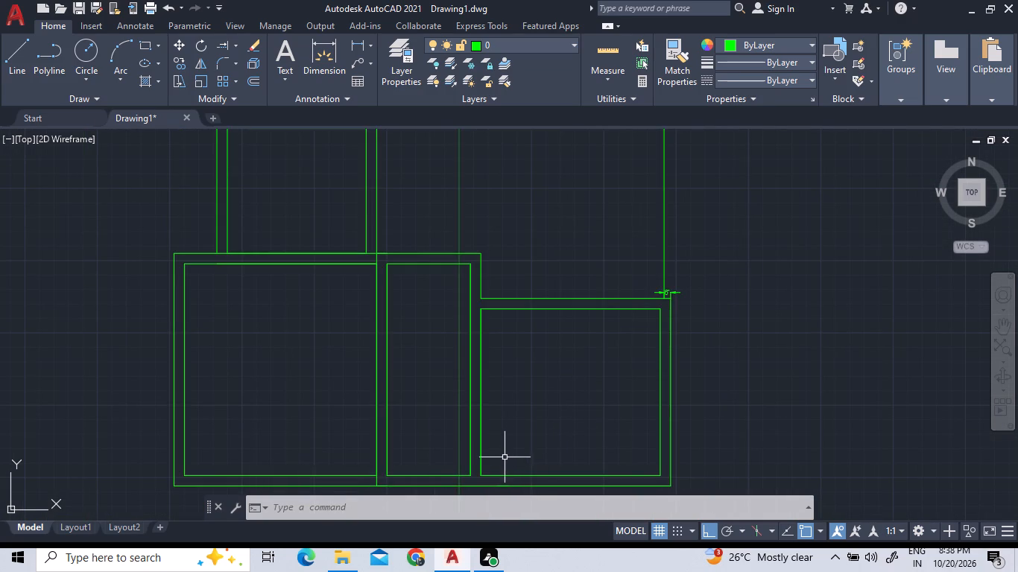
click(502, 460)
click(426, 389)
click(490, 270)
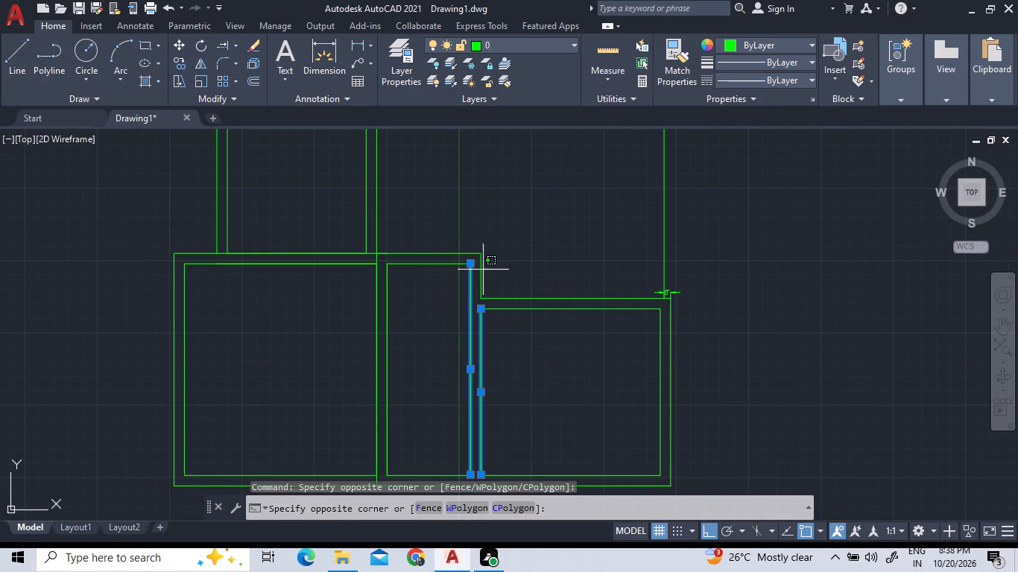
click(459, 275)
scroll(502, 227, down, 1)
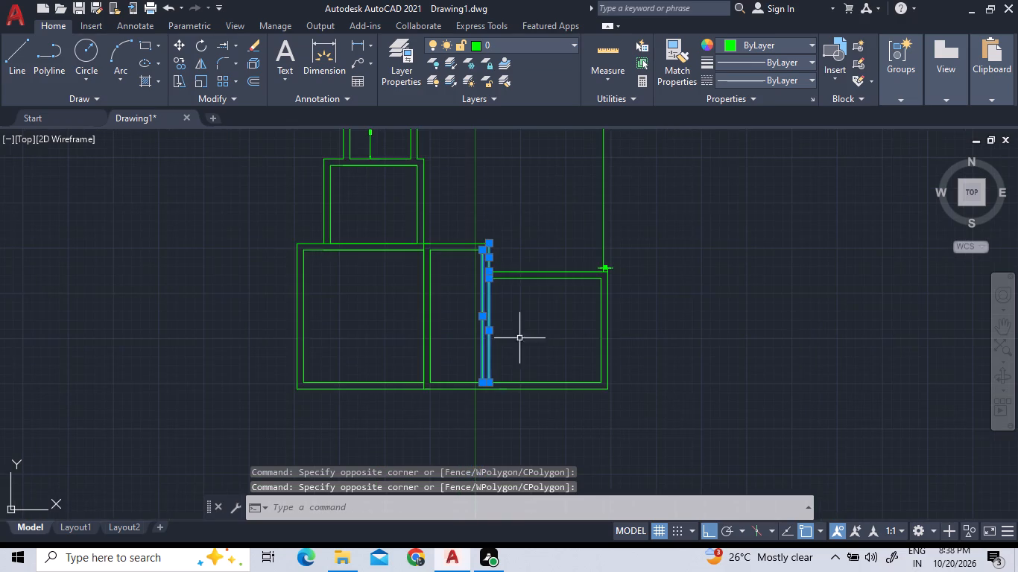
scroll(493, 395, up, 3)
scroll(458, 323, up, 1)
right_click(556, 302)
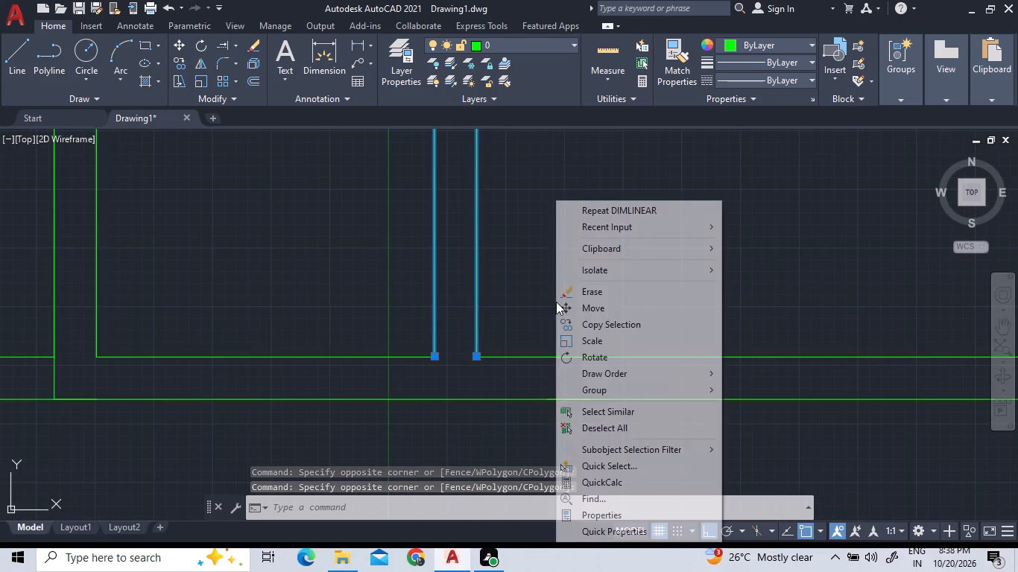
click(592, 302)
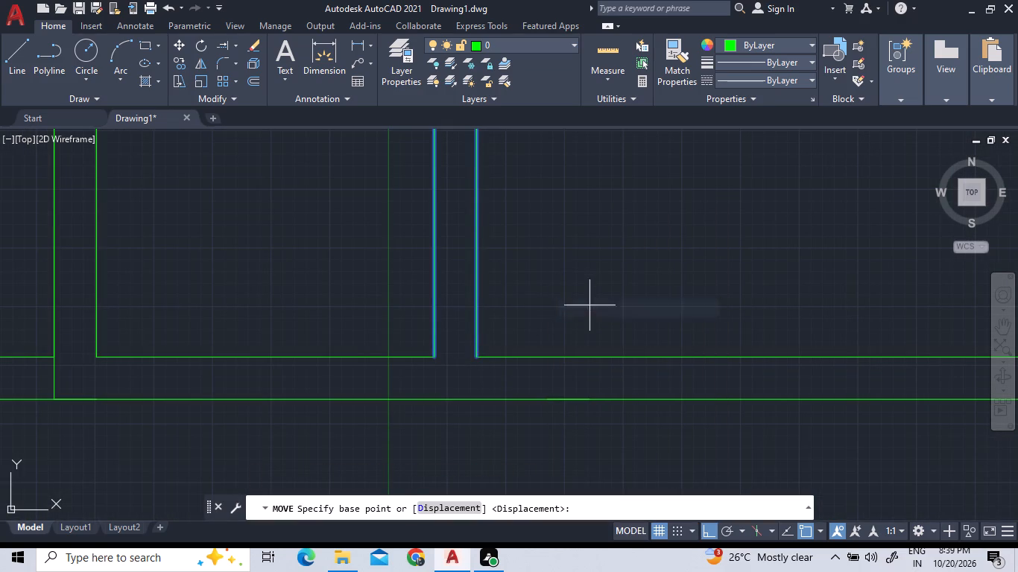
click(438, 356)
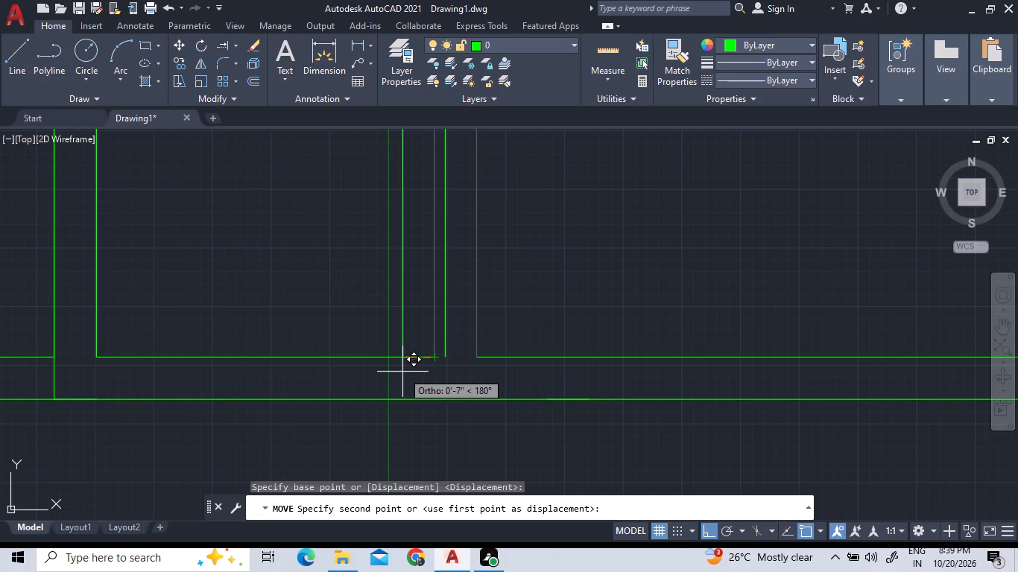
text(6")
key(Return)
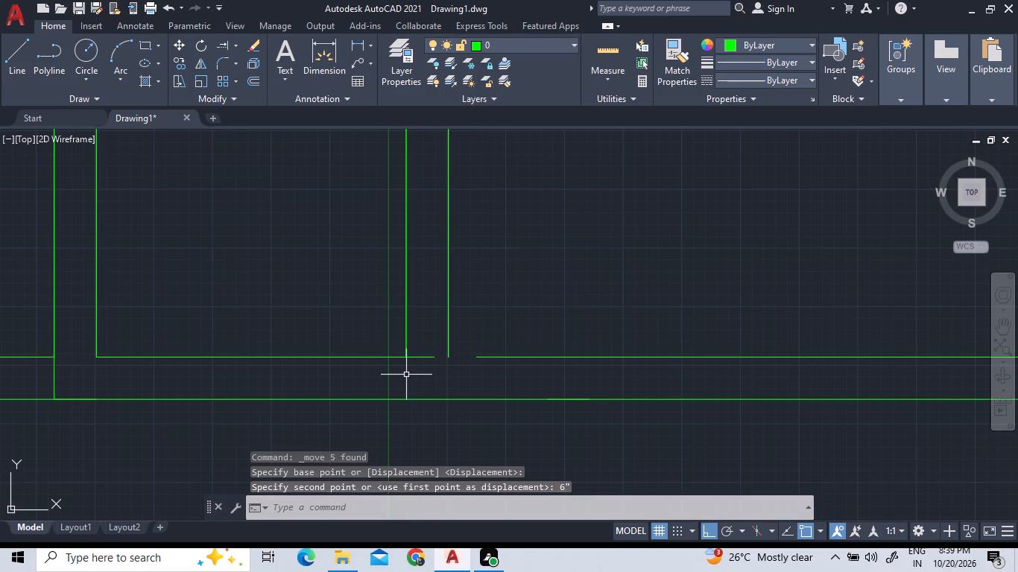
Extend the lower-right room's inner and outer top wall lines and inner bottom wall line left to the moved partition wall.
scroll(519, 404, down, 3)
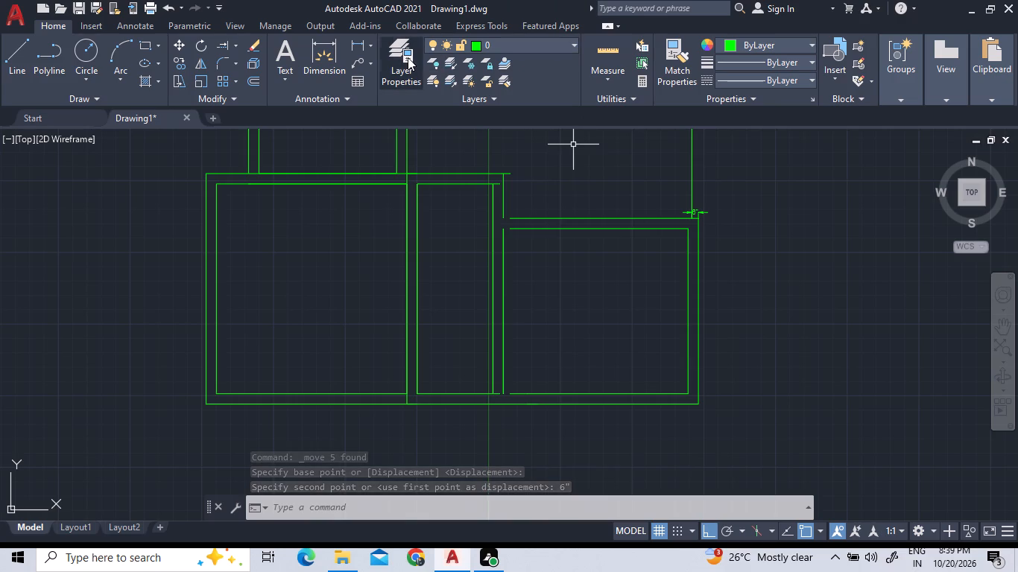
click(224, 40)
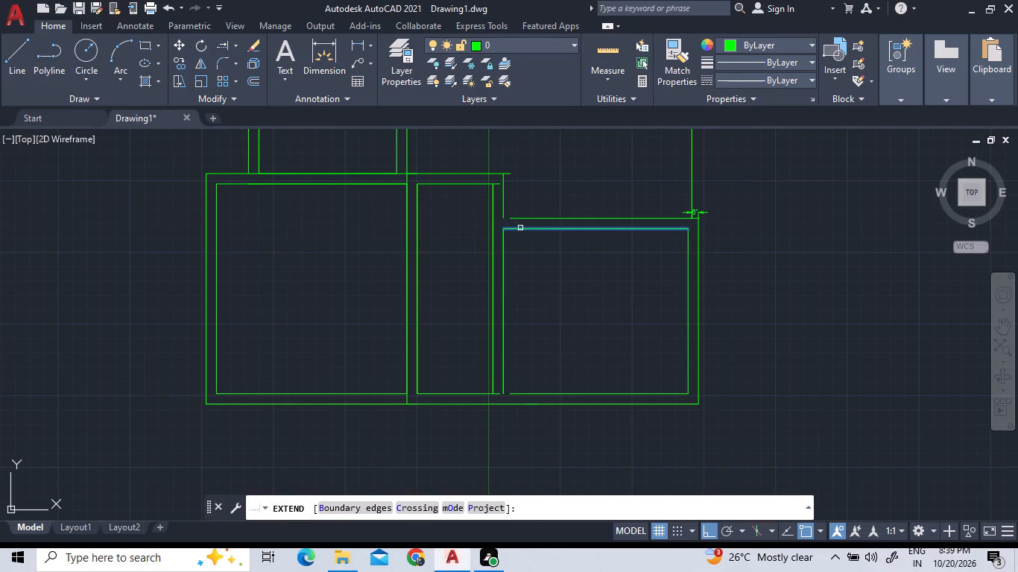
click(521, 228)
click(523, 218)
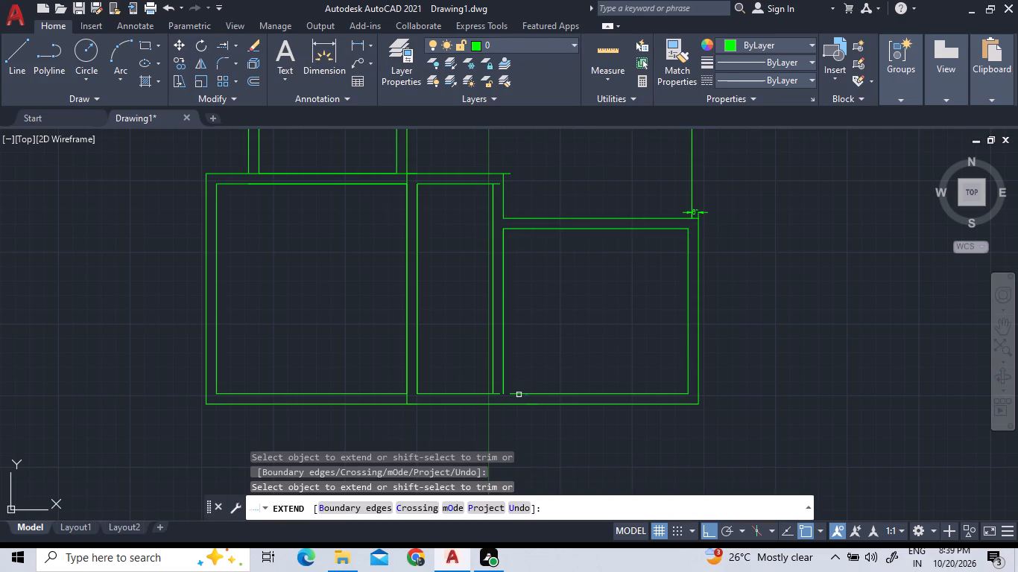
click(519, 396)
click(512, 361)
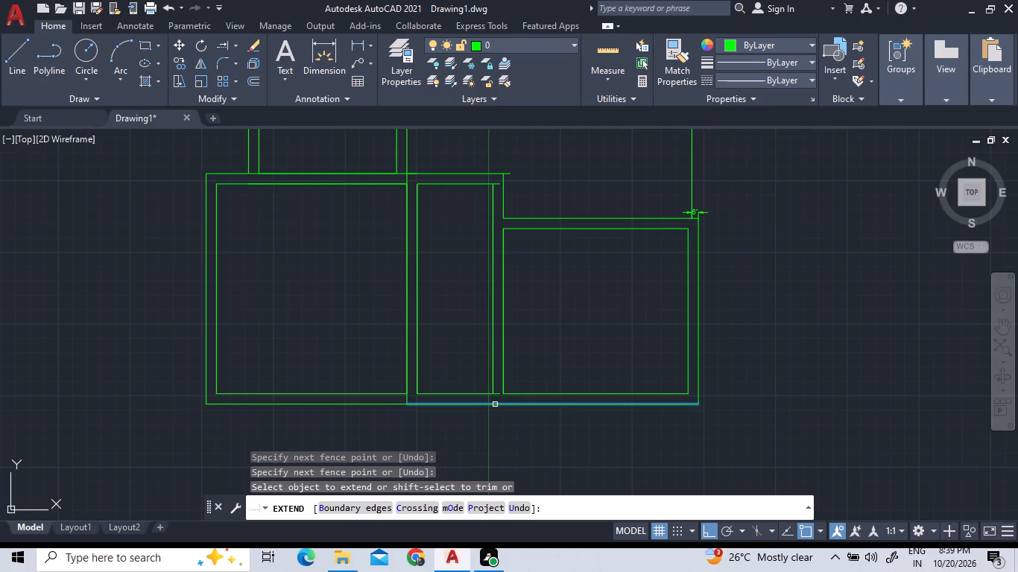
scroll(516, 398, up, 3)
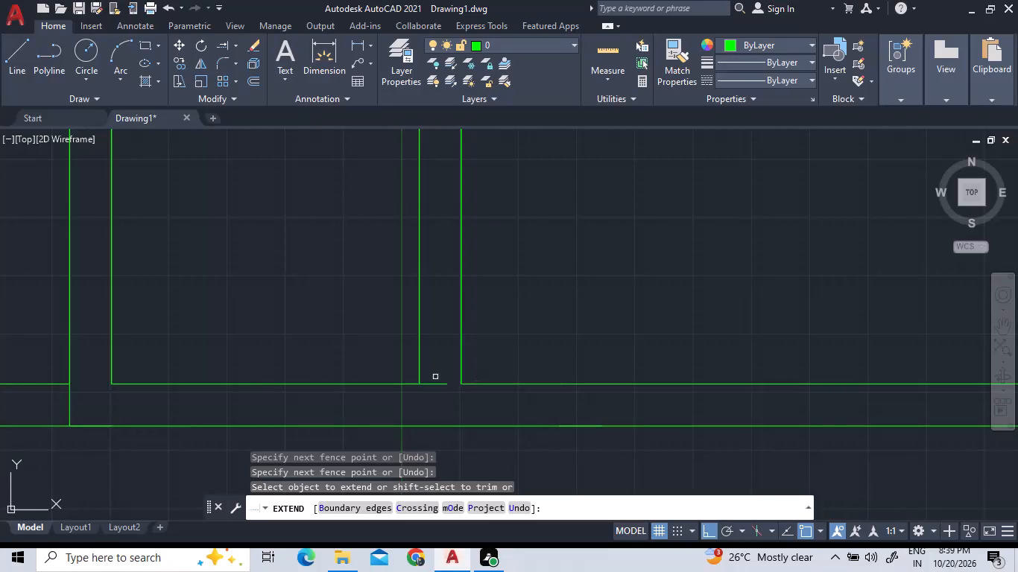
click(472, 384)
scroll(593, 381, down, 4)
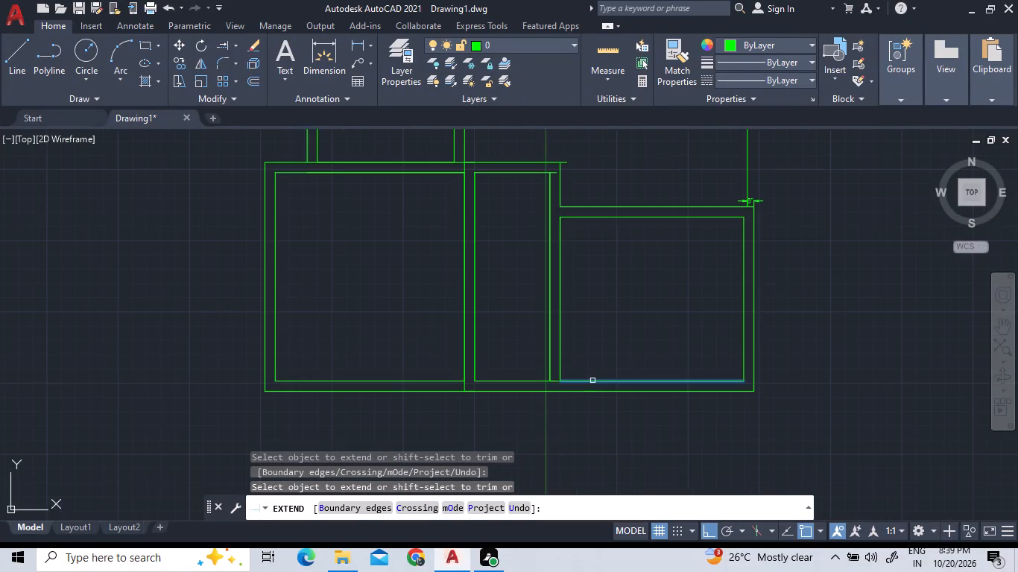
right_click(683, 185)
click(689, 191)
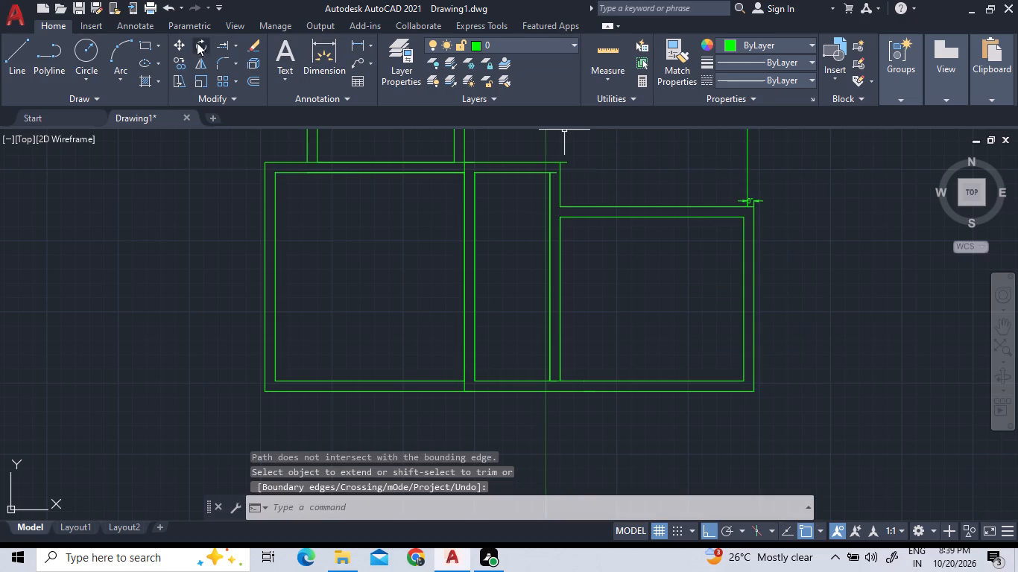
Trim the ends of the lower middle room's inner and outer top wall lines that overhang the moved partition wall.
click(238, 43)
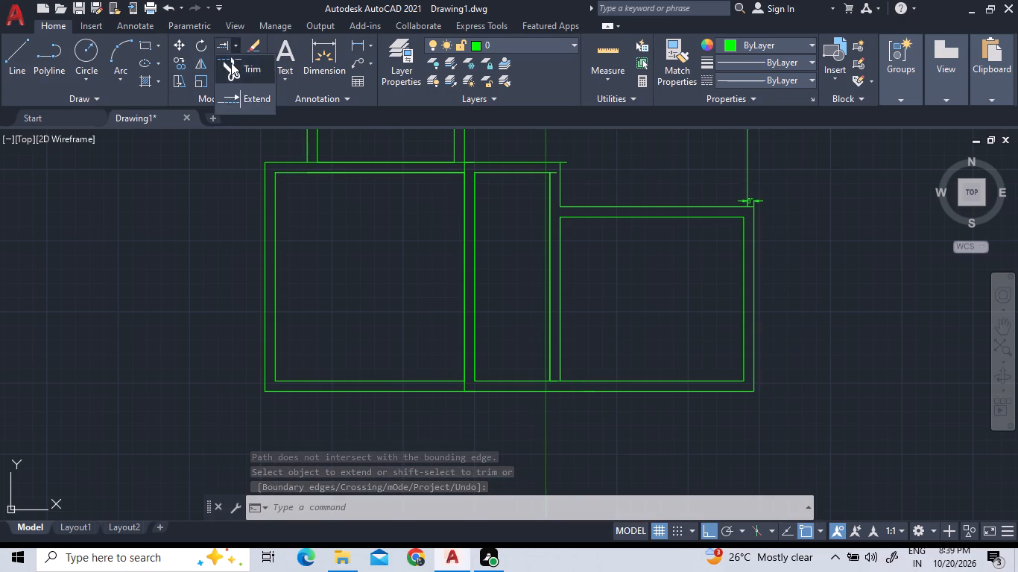
click(231, 63)
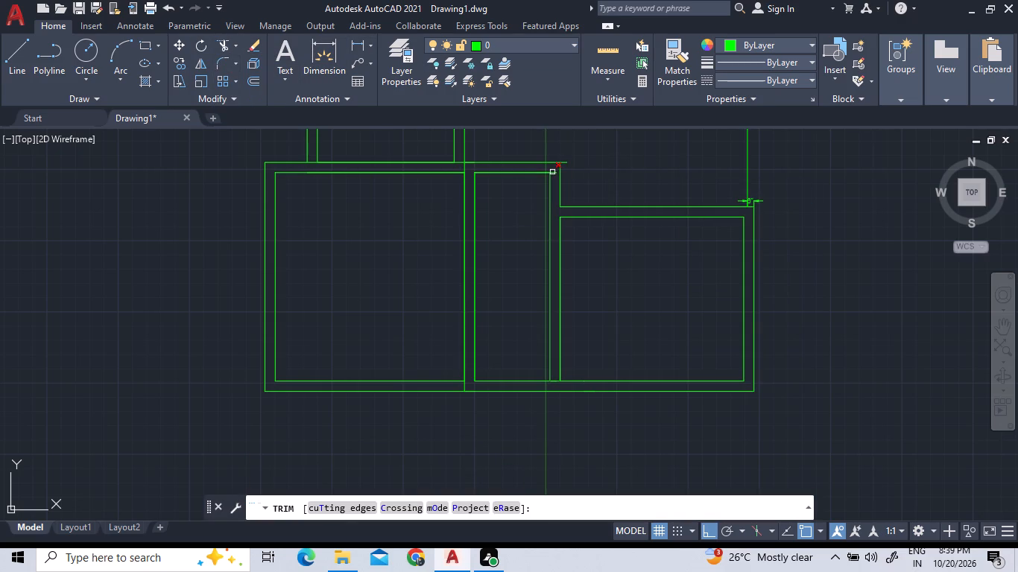
click(554, 172)
click(566, 164)
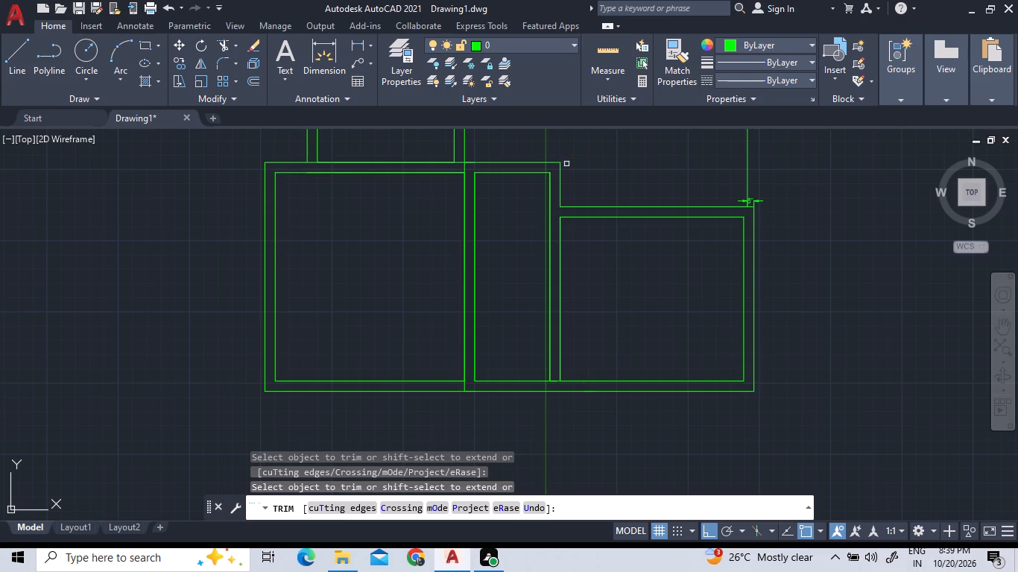
right_drag(838, 267, 835, 277)
click(840, 283)
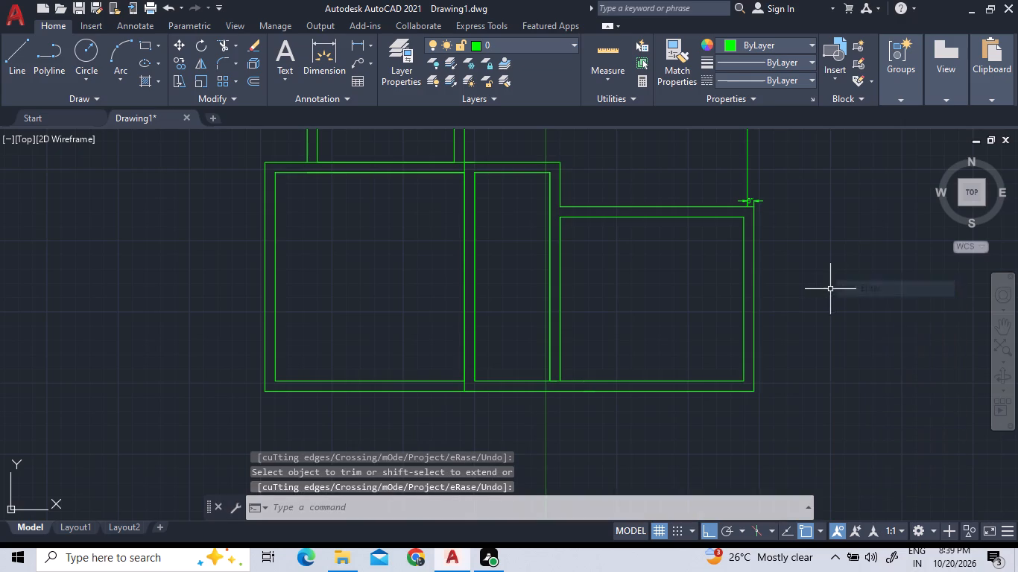
Join the three collinear outer bottom wall segments of the lower-left, lower middle and lower-right rooms into one line.
scroll(829, 290, down, 3)
scroll(836, 273, up, 3)
scroll(771, 287, up, 3)
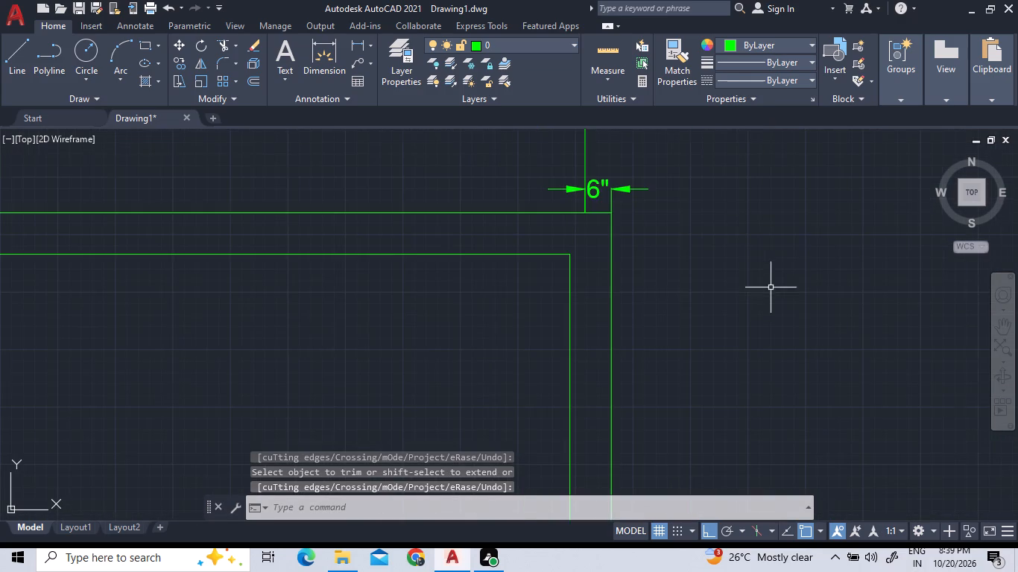
scroll(743, 290, down, 4)
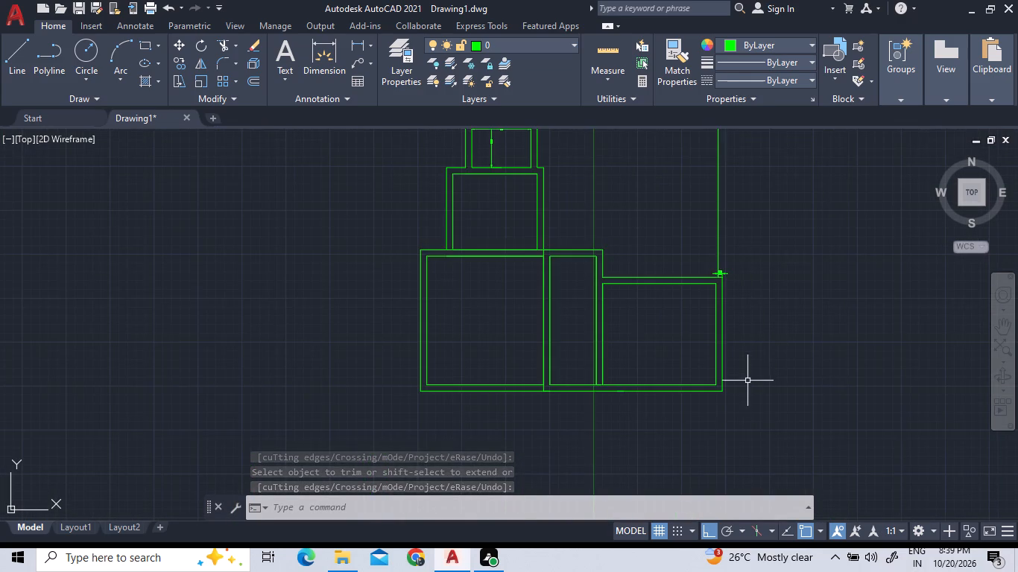
scroll(744, 387, up, 1)
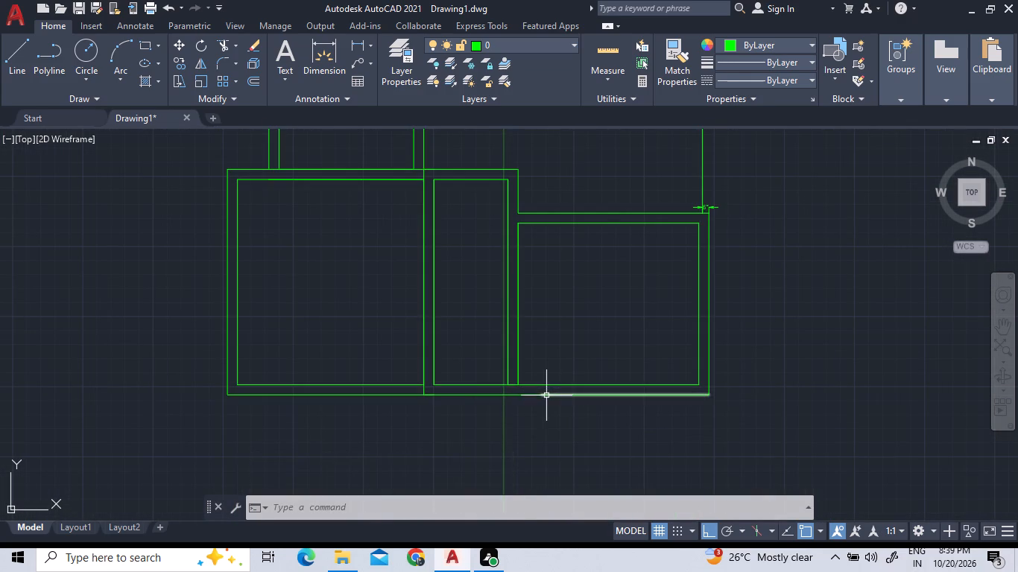
click(546, 395)
click(508, 398)
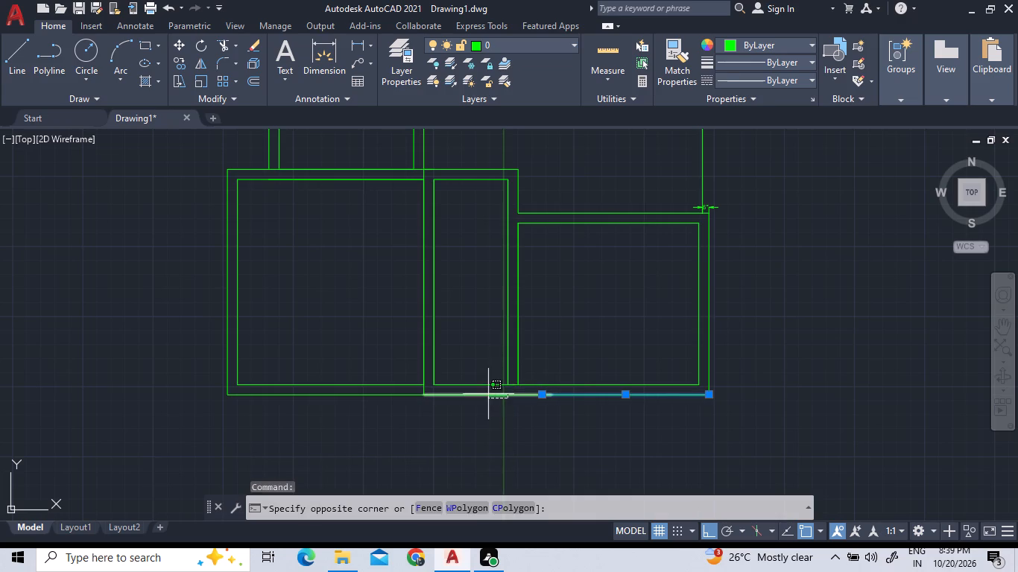
click(486, 393)
click(405, 396)
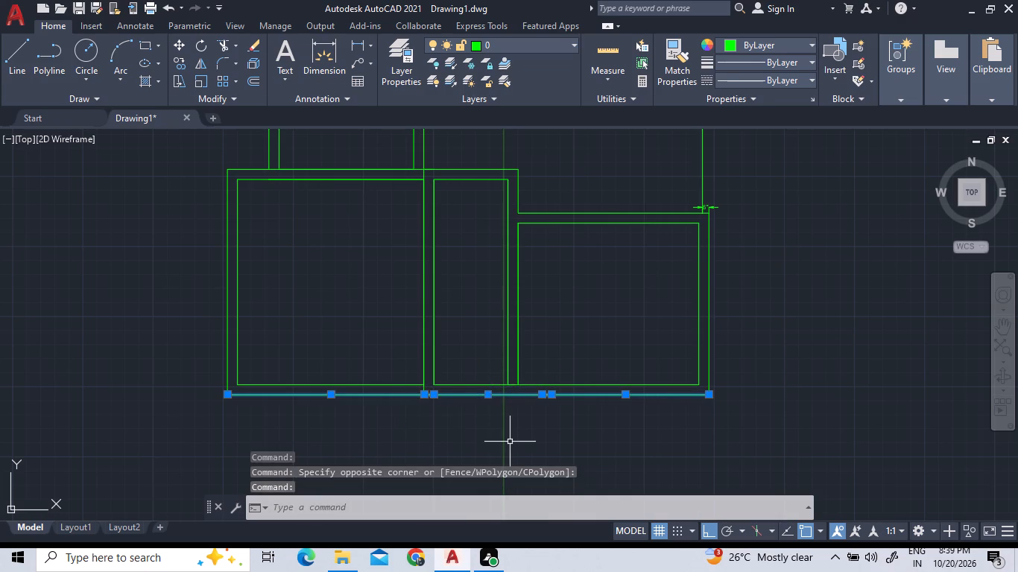
key(j)
key(space)
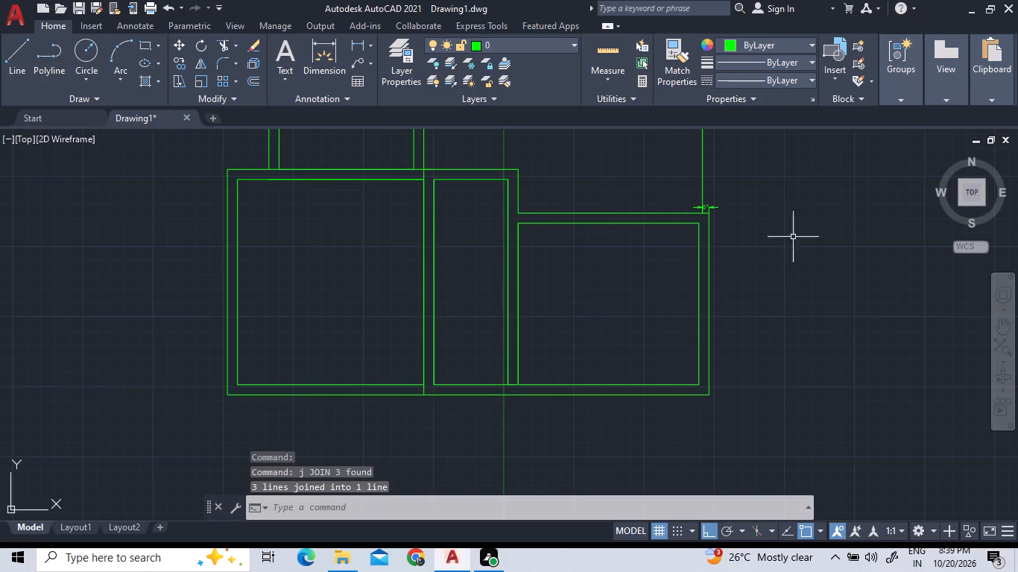
Move the lower-right room's inner and outer right wall lines 6" left, aligning the outer line with the extended wall line.
scroll(762, 223, up, 3)
click(622, 293)
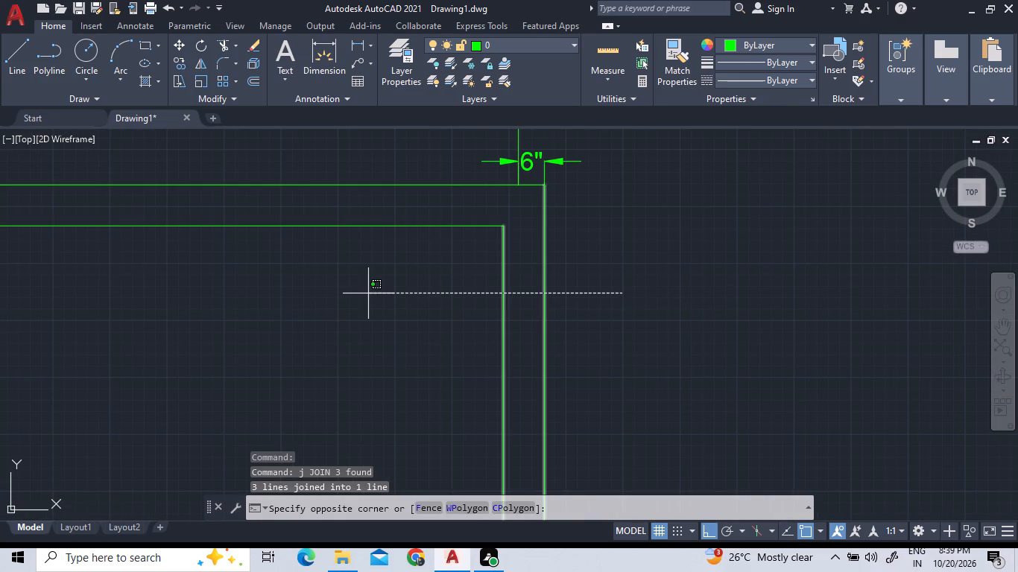
click(361, 293)
right_click(653, 239)
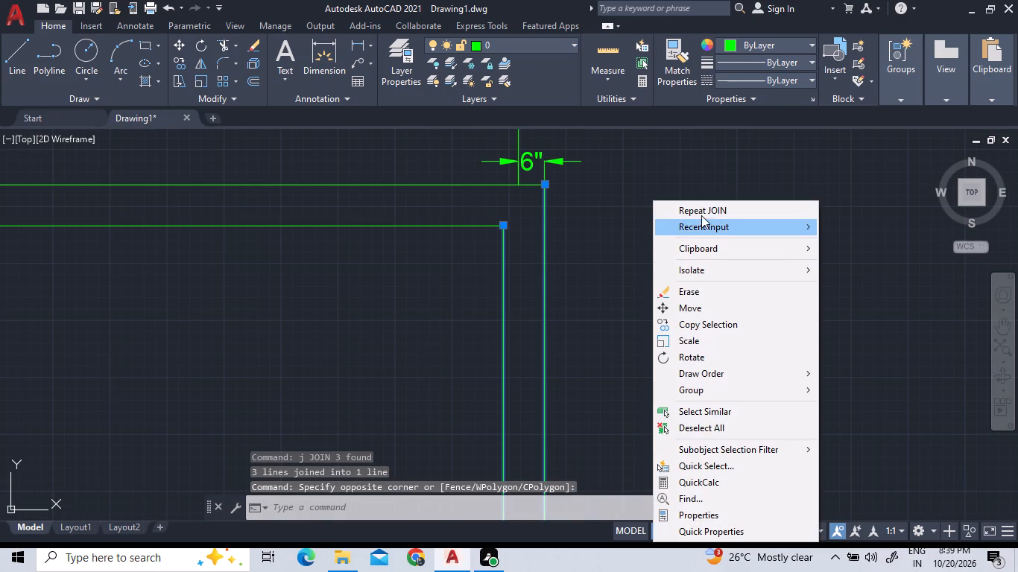
click(690, 307)
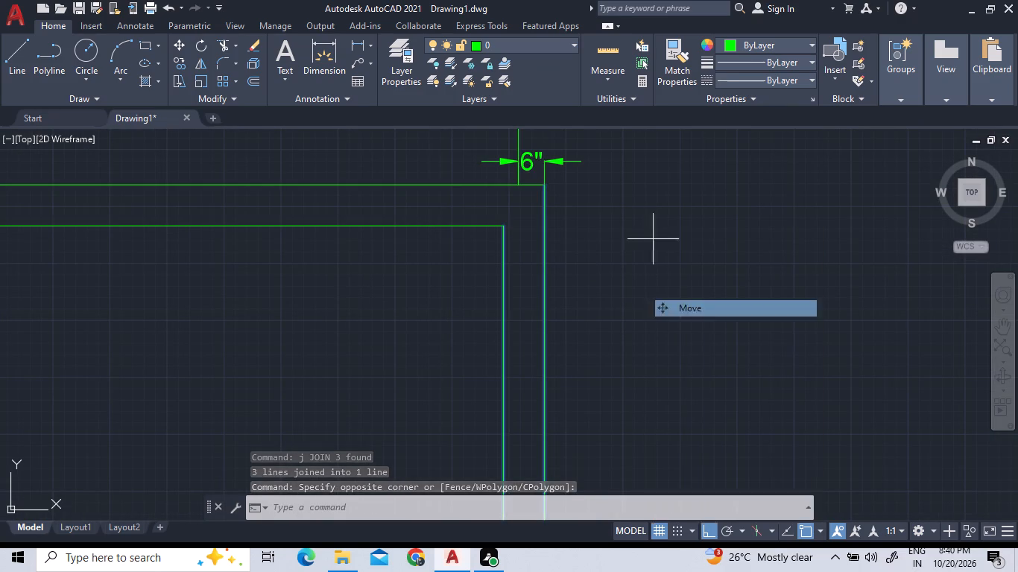
click(545, 184)
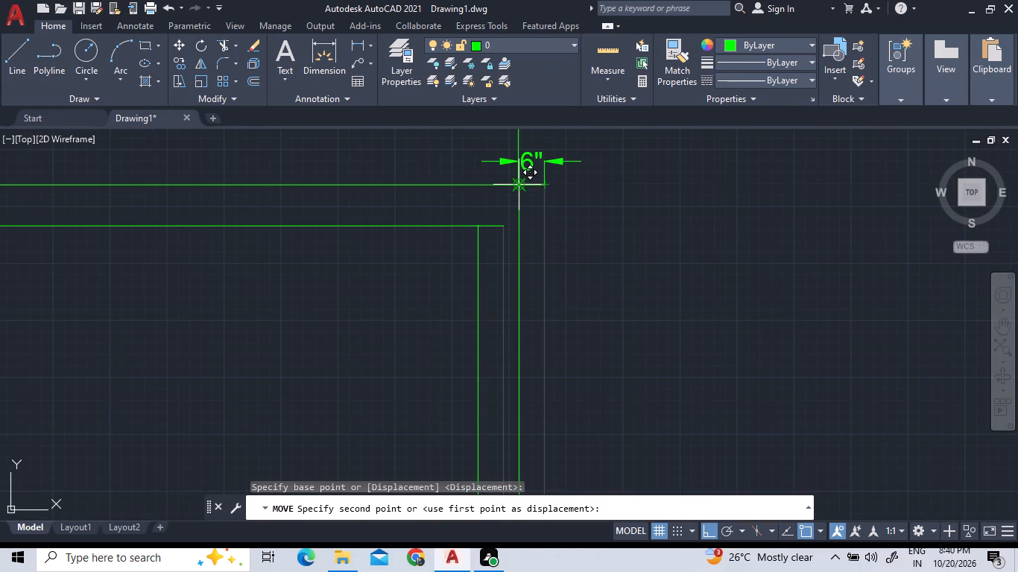
click(519, 186)
Trim the lower-right room's top and bottom wall lines overhanging the moved right wall, and remove the 6" dimension at its top corner.
scroll(595, 184, down, 3)
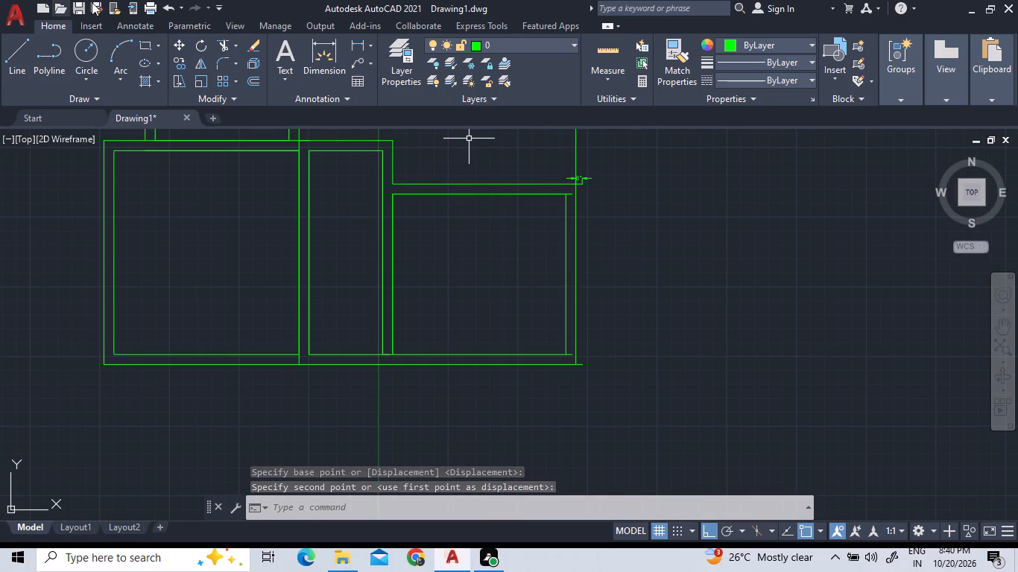
click(228, 47)
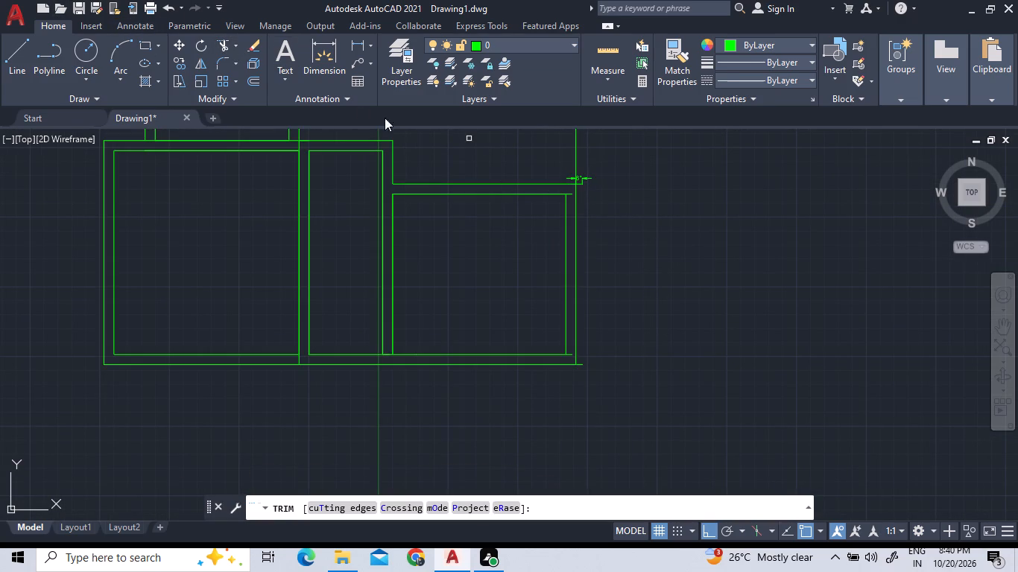
scroll(580, 179, up, 2)
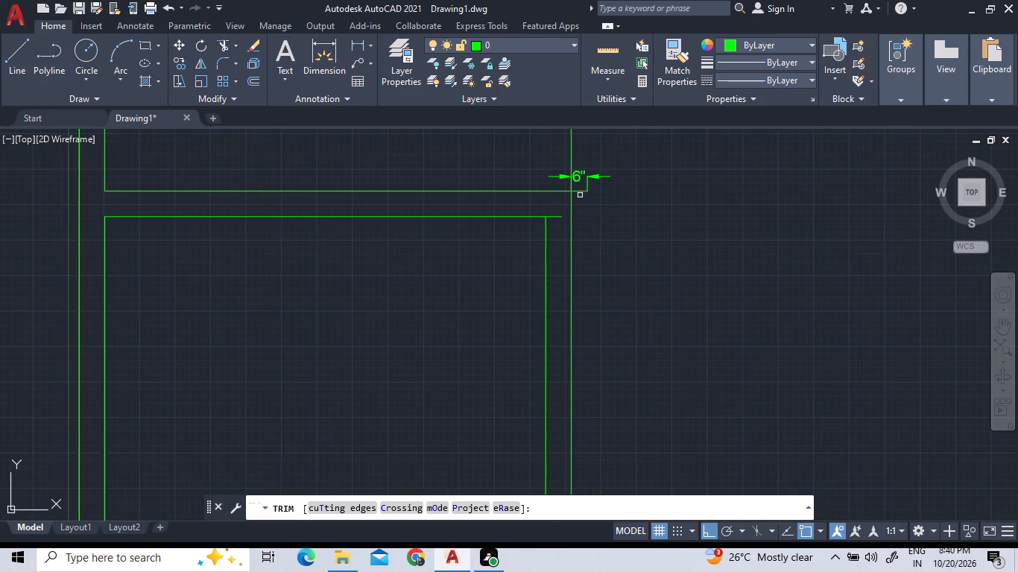
click(582, 189)
click(587, 188)
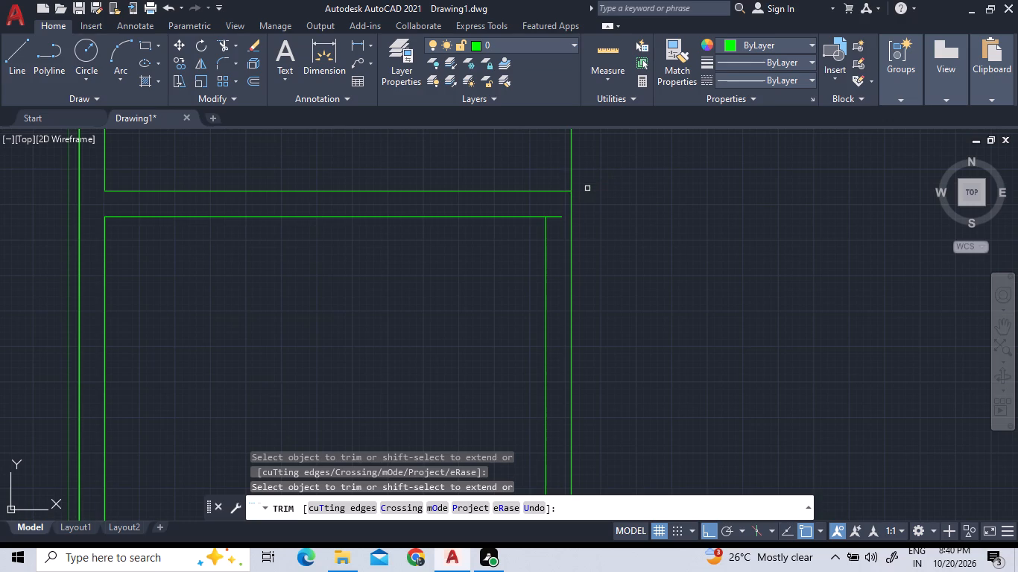
click(552, 217)
scroll(582, 180, down, 3)
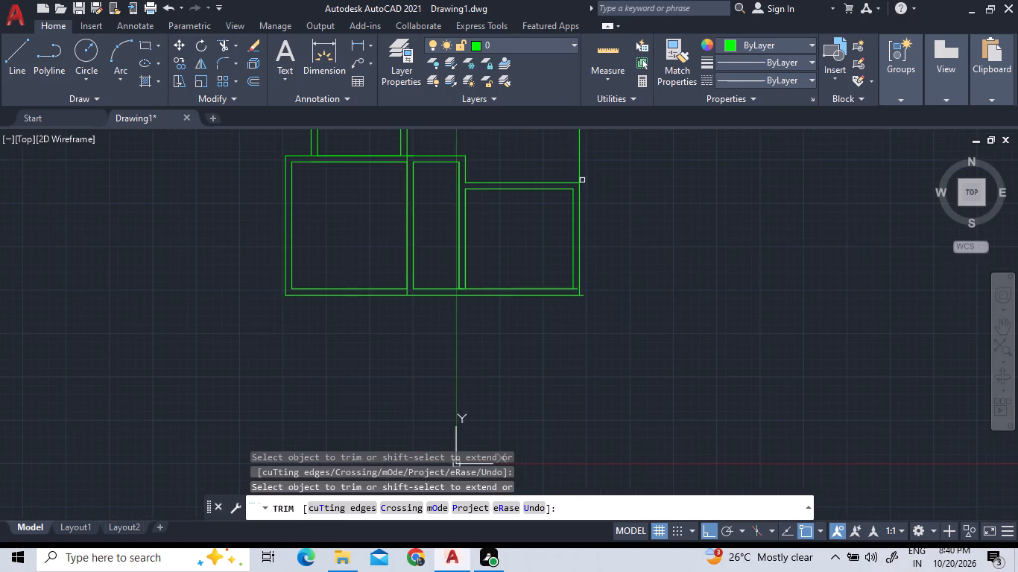
scroll(584, 299, up, 3)
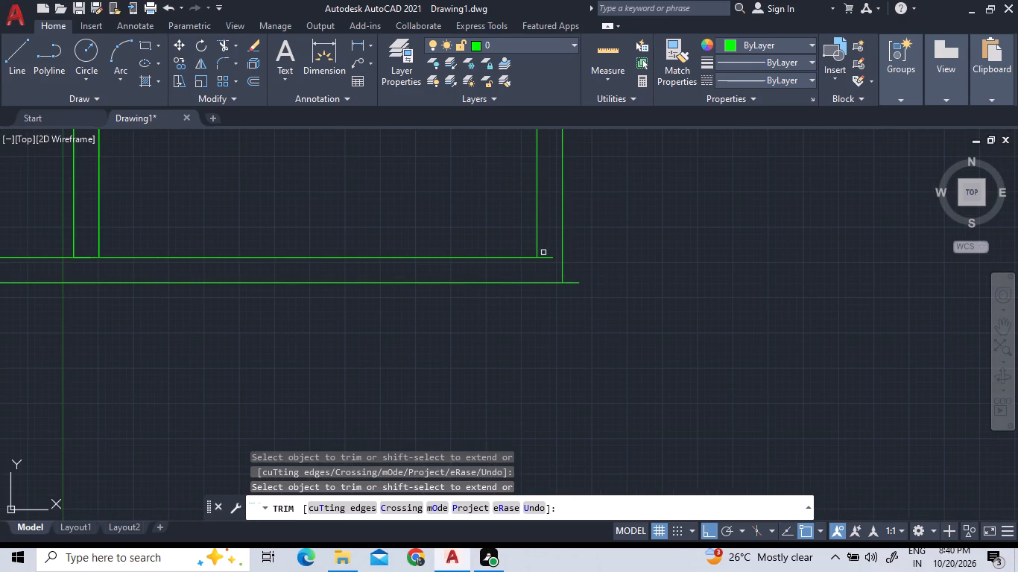
click(543, 255)
click(546, 264)
click(571, 282)
Trim away the extended wall line between the upper-right and lower-right rooms.
scroll(625, 302, down, 3)
scroll(654, 220, down, 3)
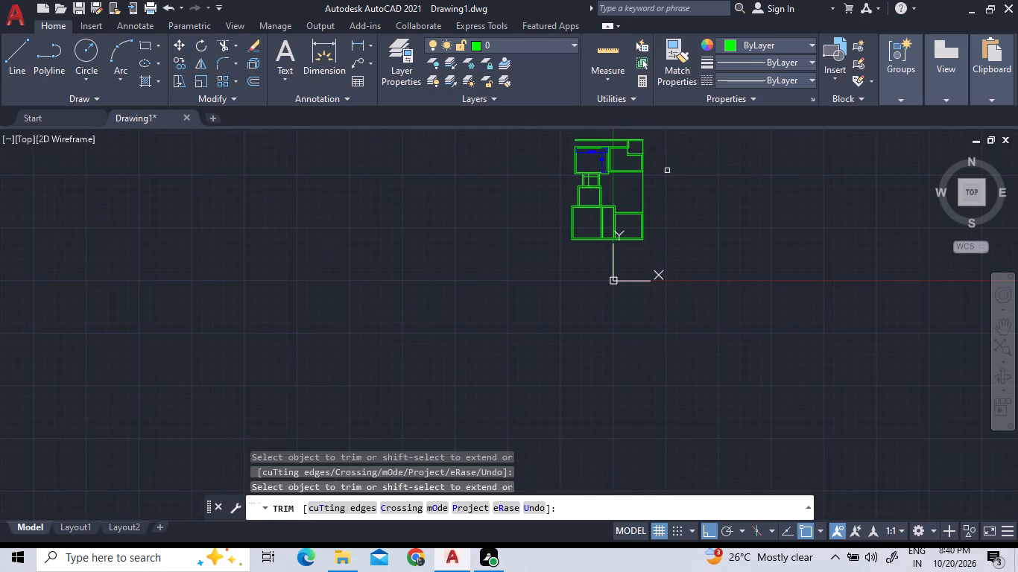
scroll(667, 171, up, 3)
click(624, 217)
click(543, 233)
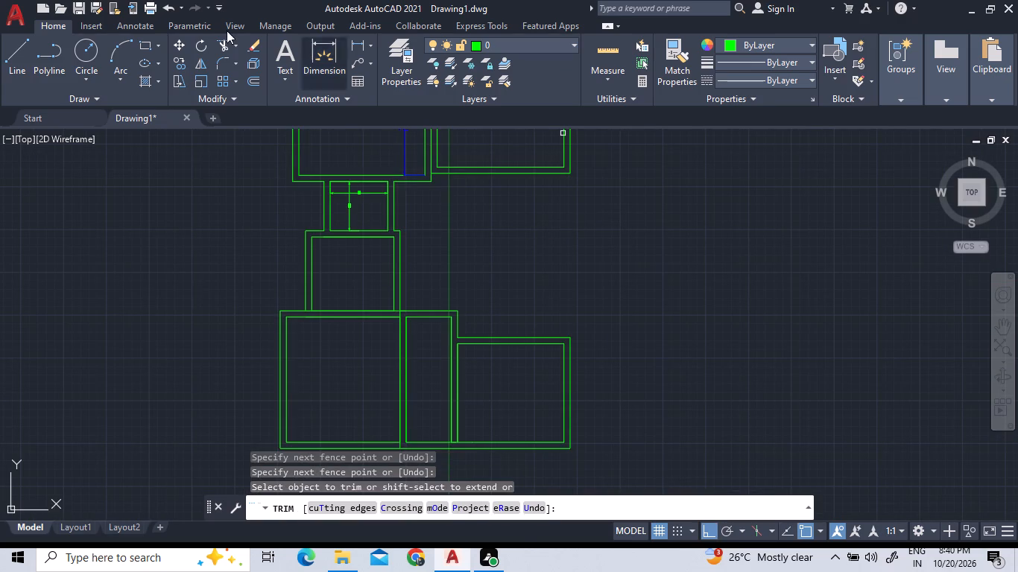
Extend the lower-right room's outer right wall line up to the upper-right room's bottom wall.
click(238, 45)
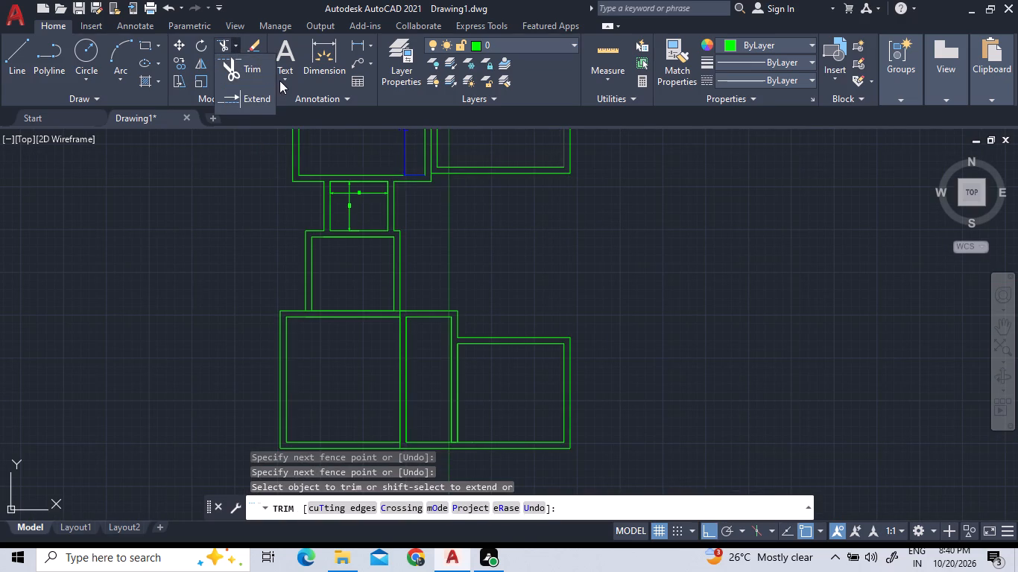
click(267, 104)
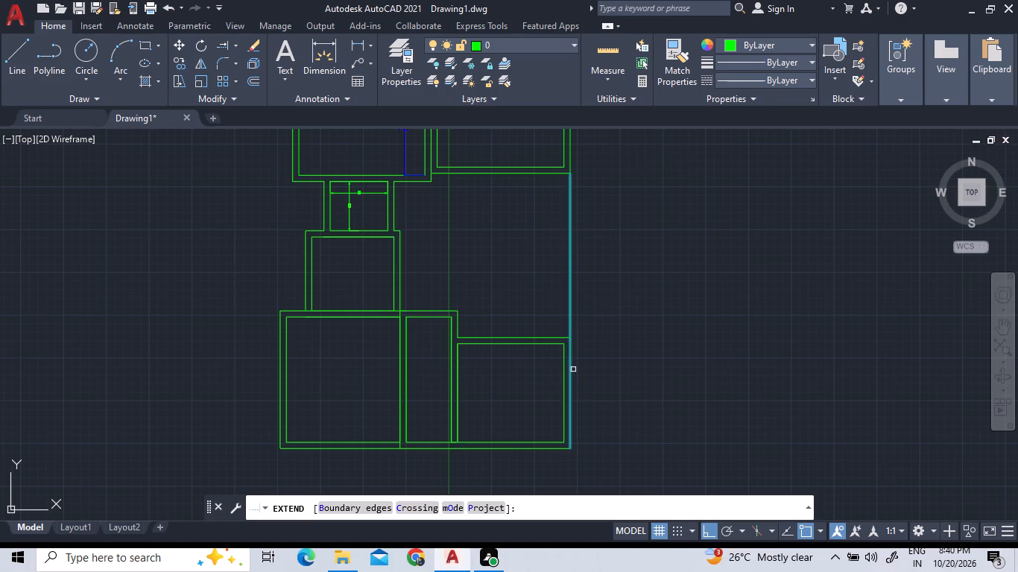
click(572, 369)
right_click(692, 343)
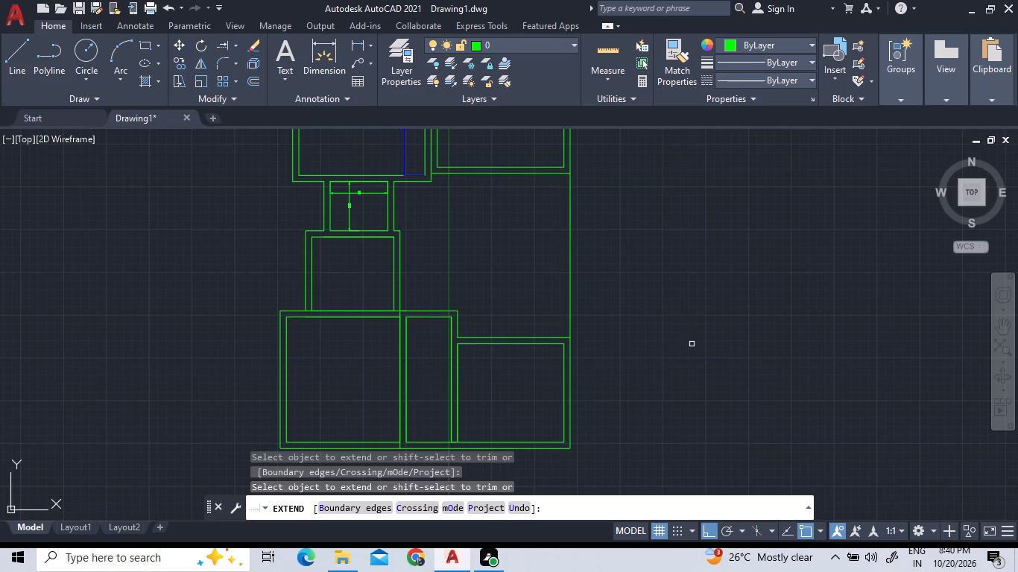
click(765, 165)
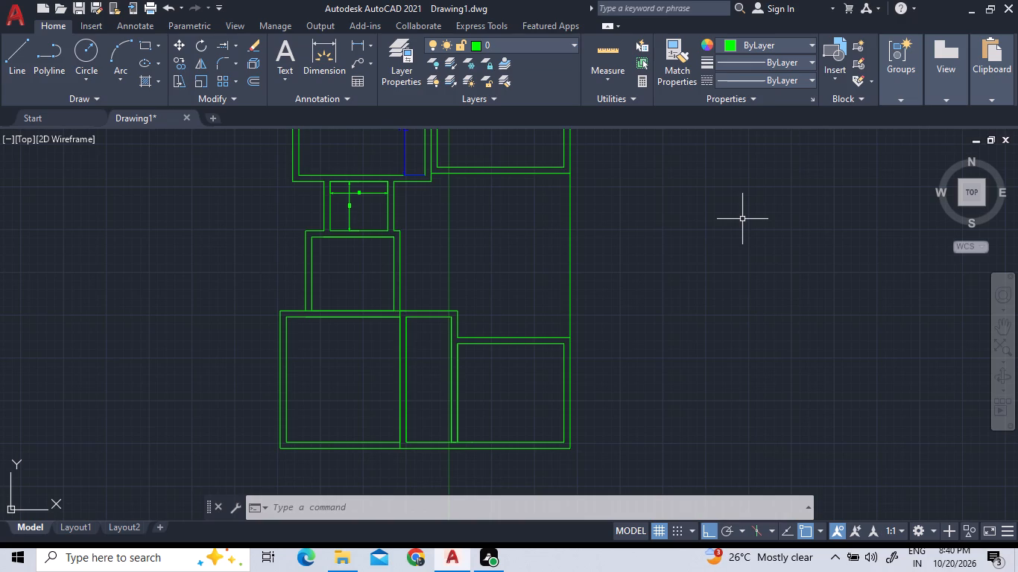
Offset the right wall line connecting the upper-right and lower-right rooms 5" inward to the left.
scroll(765, 150, down, 1)
scroll(666, 203, up, 2)
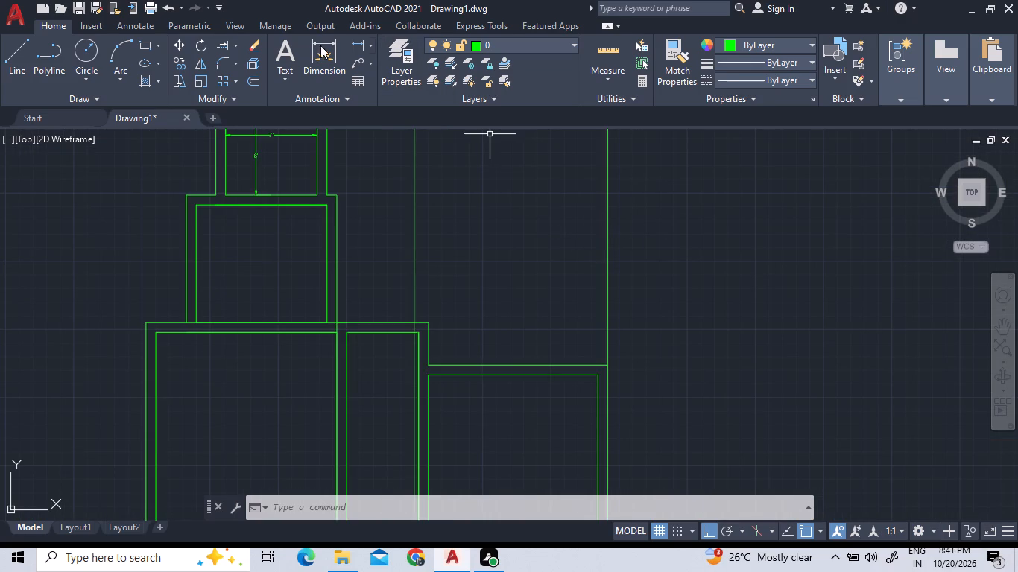
click(246, 78)
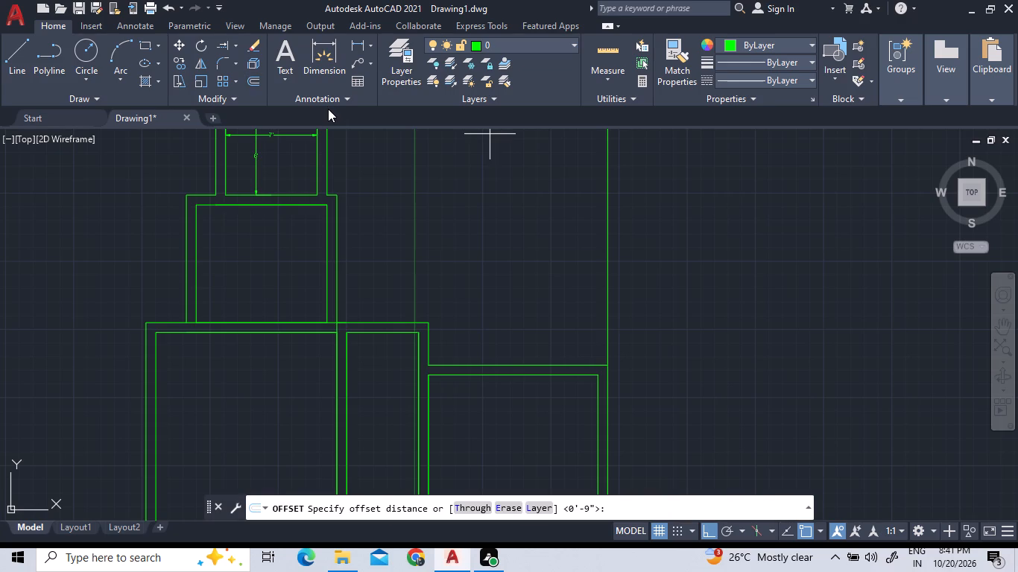
text(5")
key(Return)
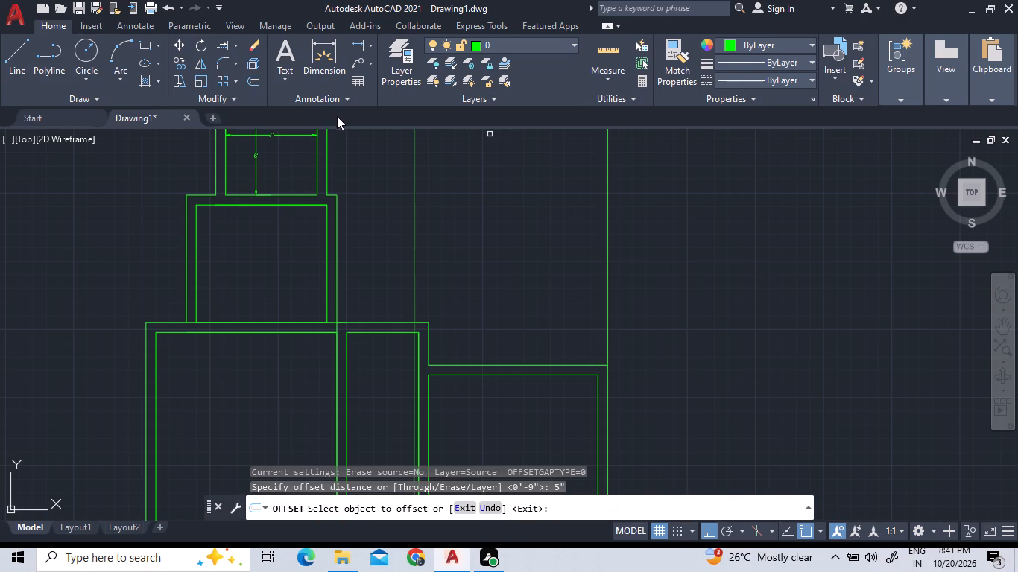
click(604, 305)
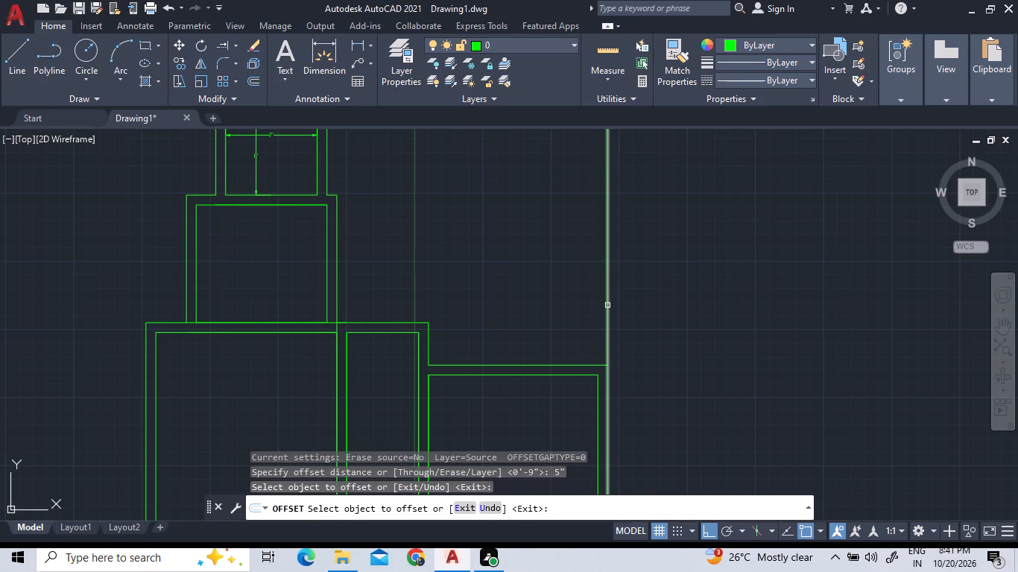
click(608, 306)
click(593, 309)
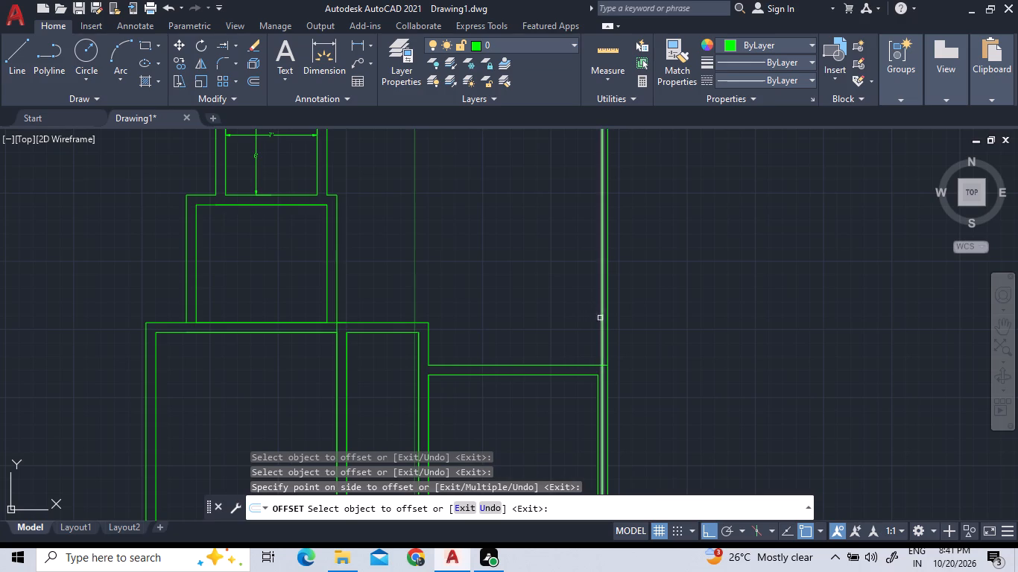
Trim the room lines crossing the 5" wall at its upper and lower ends, and the offset line below the lower-right room's outer top line.
scroll(597, 355, down, 2)
scroll(616, 262, up, 2)
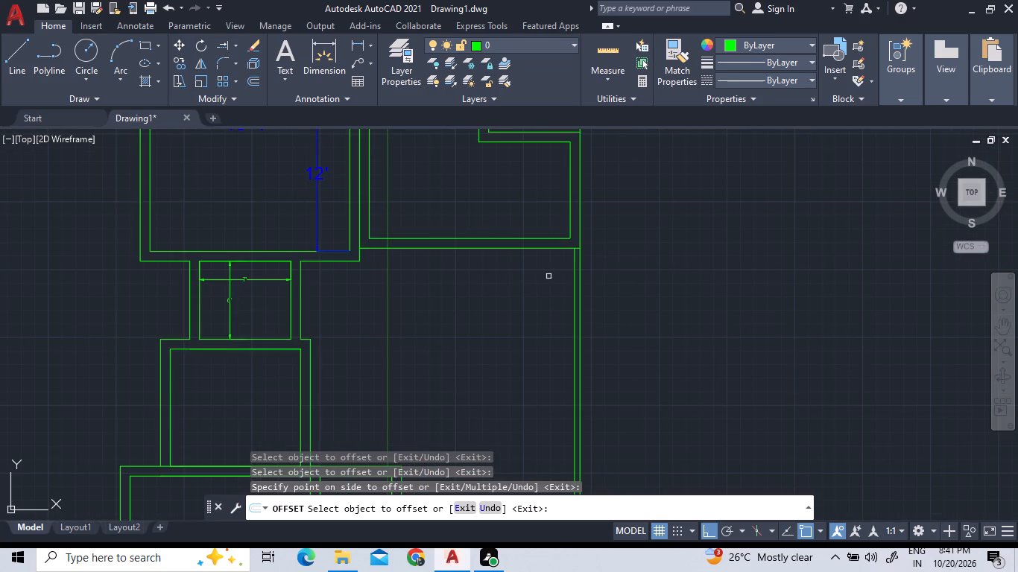
scroll(577, 252, up, 3)
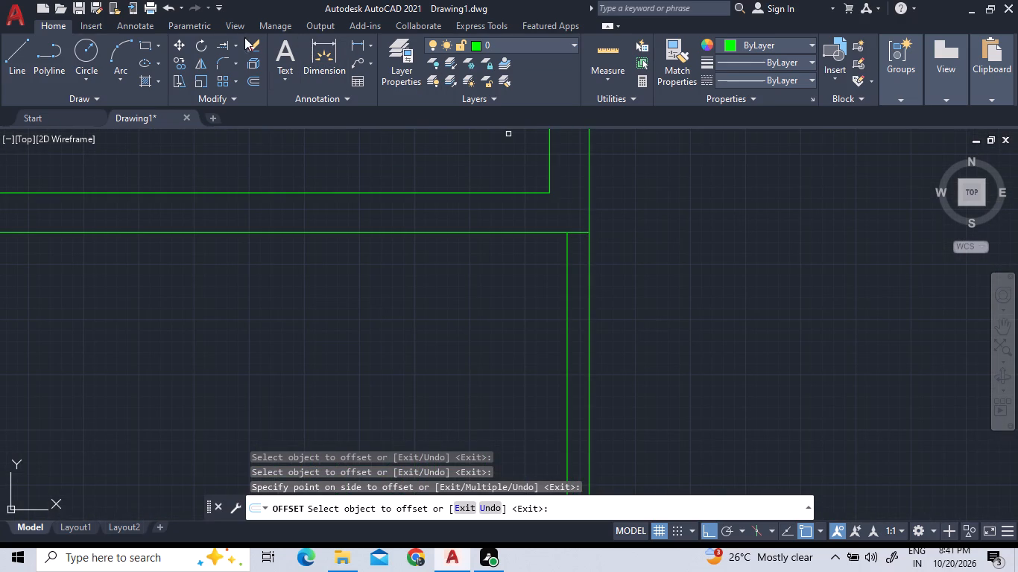
click(233, 45)
click(239, 63)
click(574, 234)
scroll(603, 208, down, 3)
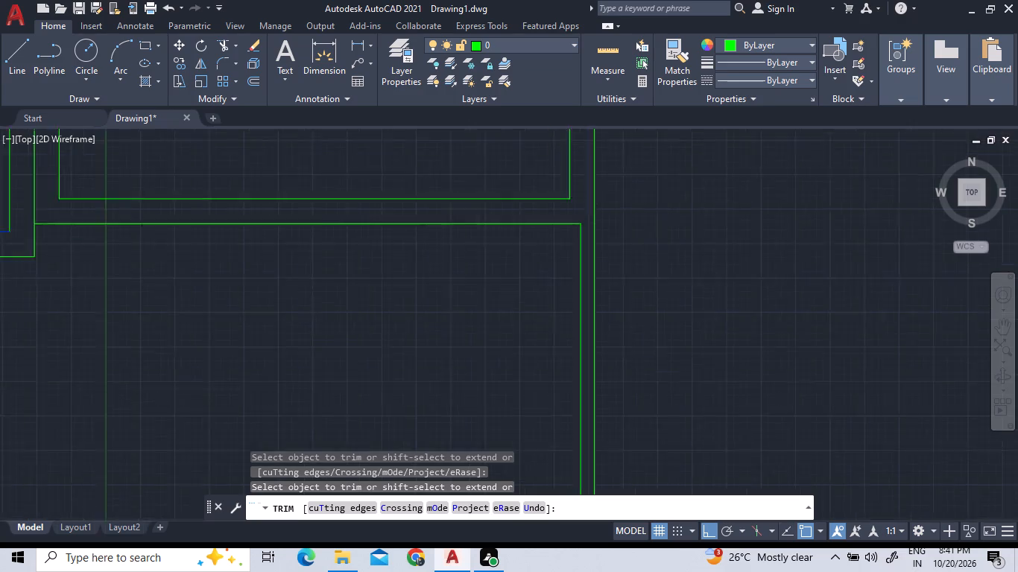
scroll(603, 209, down, 2)
scroll(598, 337, up, 2)
scroll(607, 253, up, 2)
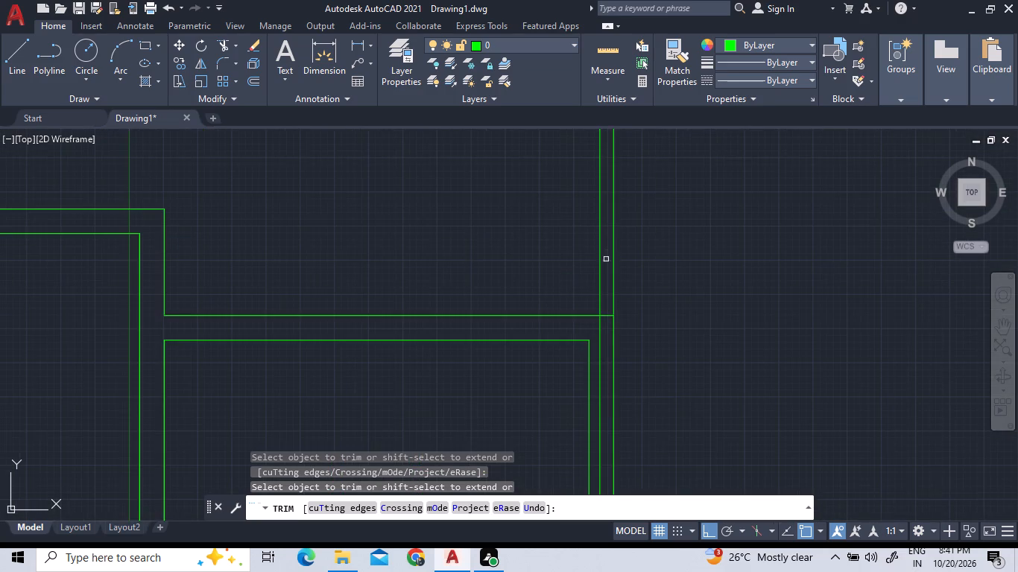
click(607, 316)
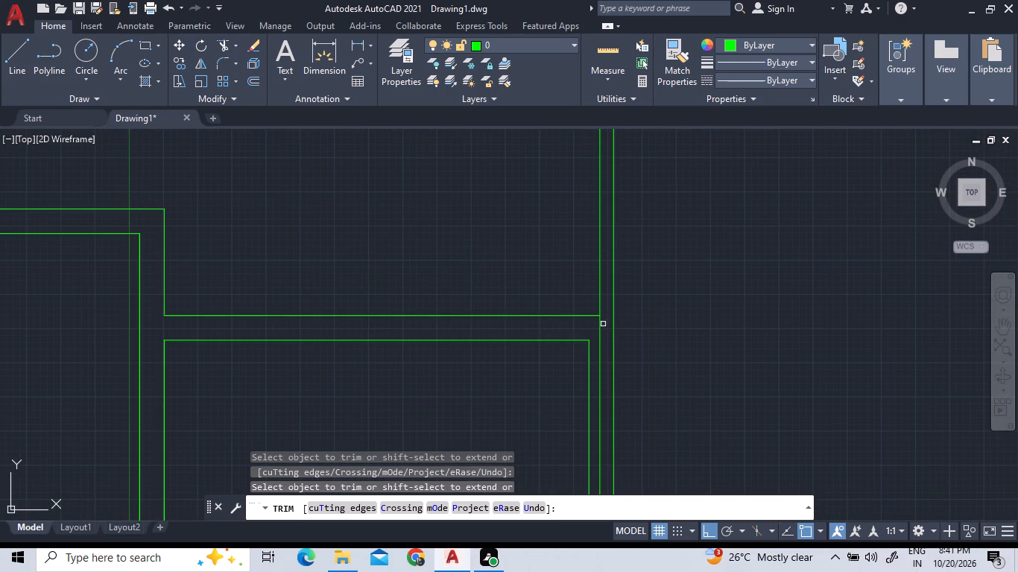
click(601, 323)
scroll(673, 319, down, 3)
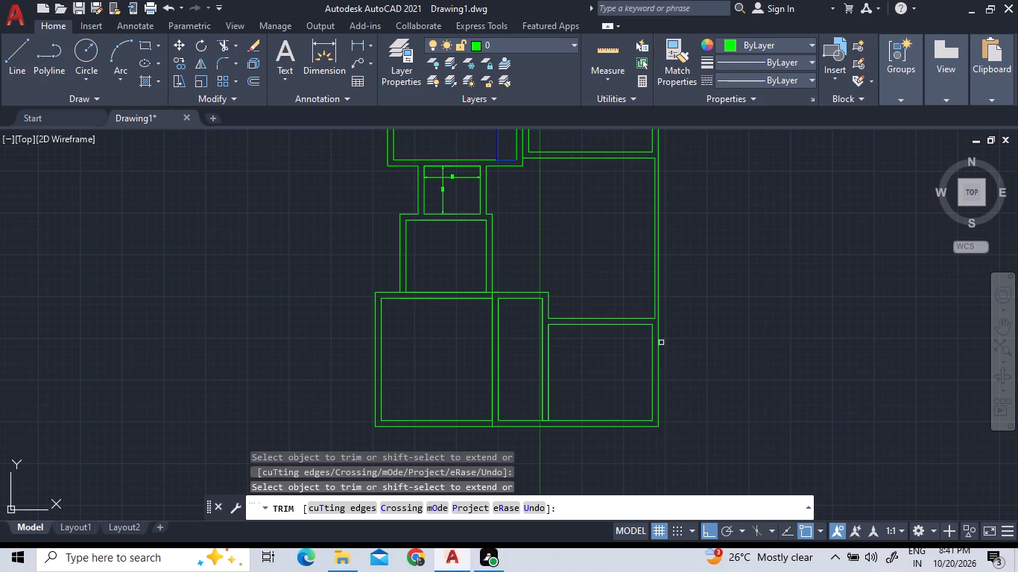
End the Trim command and inspect the connected walls across the whole plan, from the lower rooms to the upper-right room.
scroll(650, 439, up, 1)
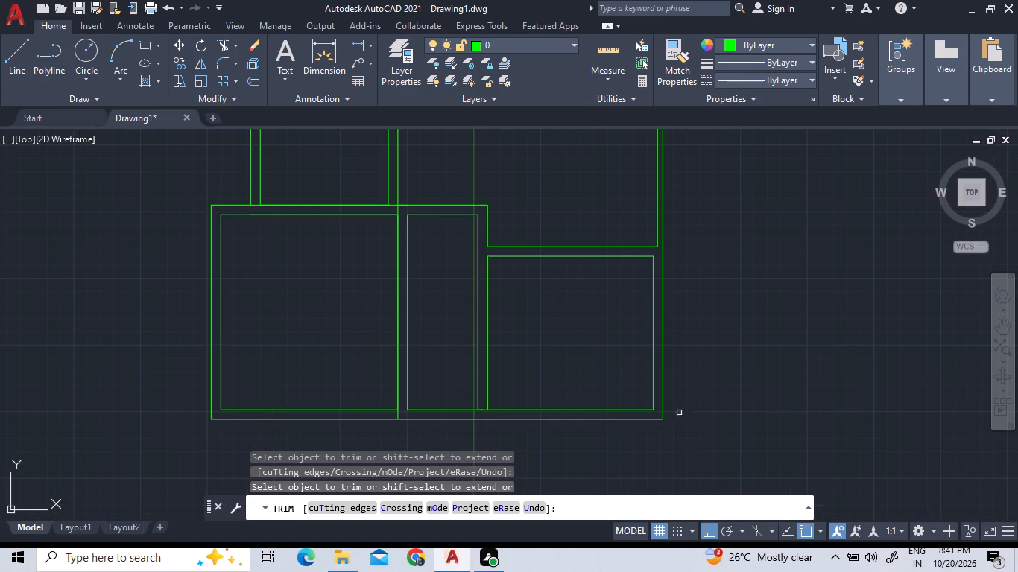
scroll(680, 412, down, 2)
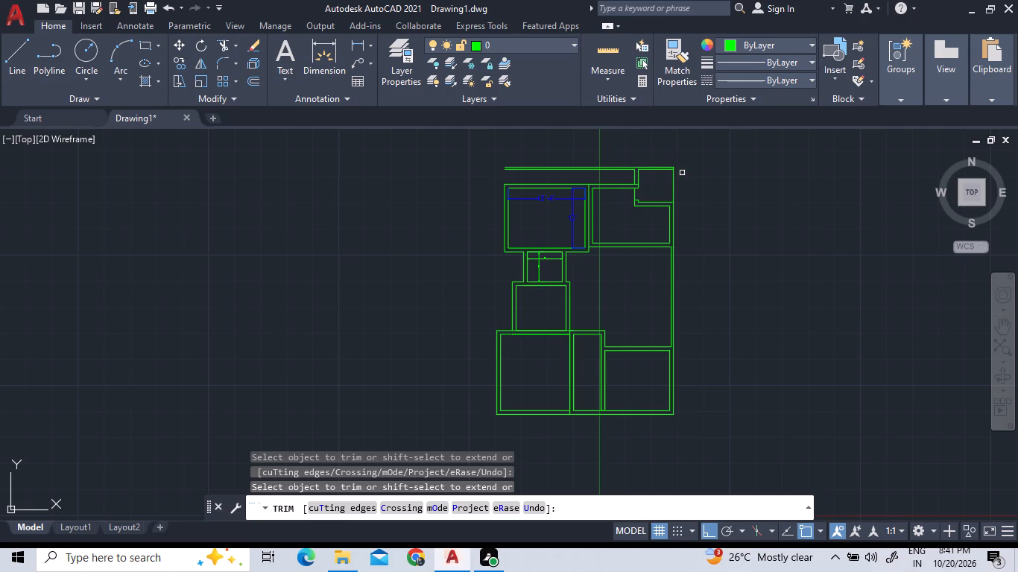
scroll(682, 170, up, 2)
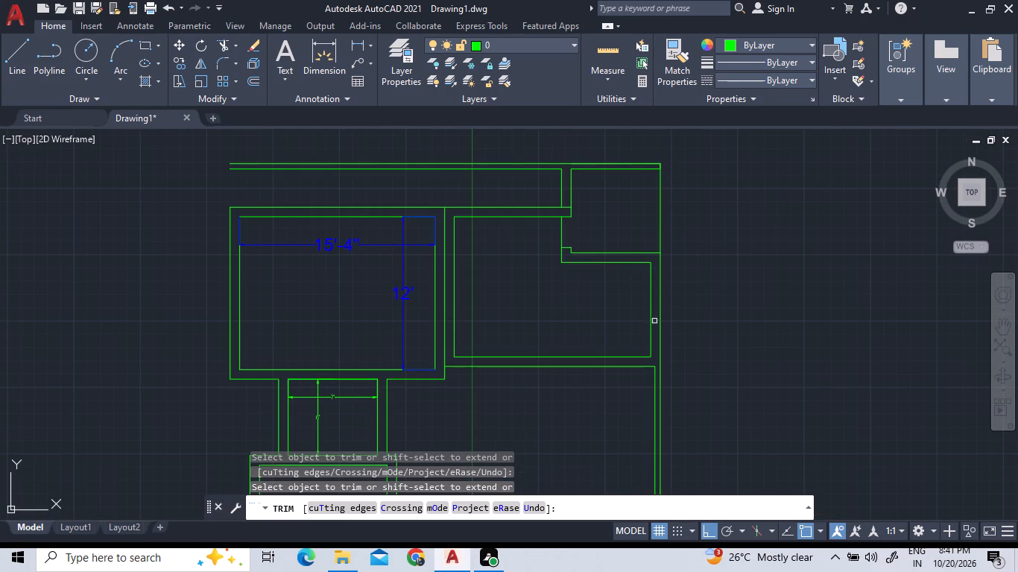
right_click(741, 248)
click(753, 253)
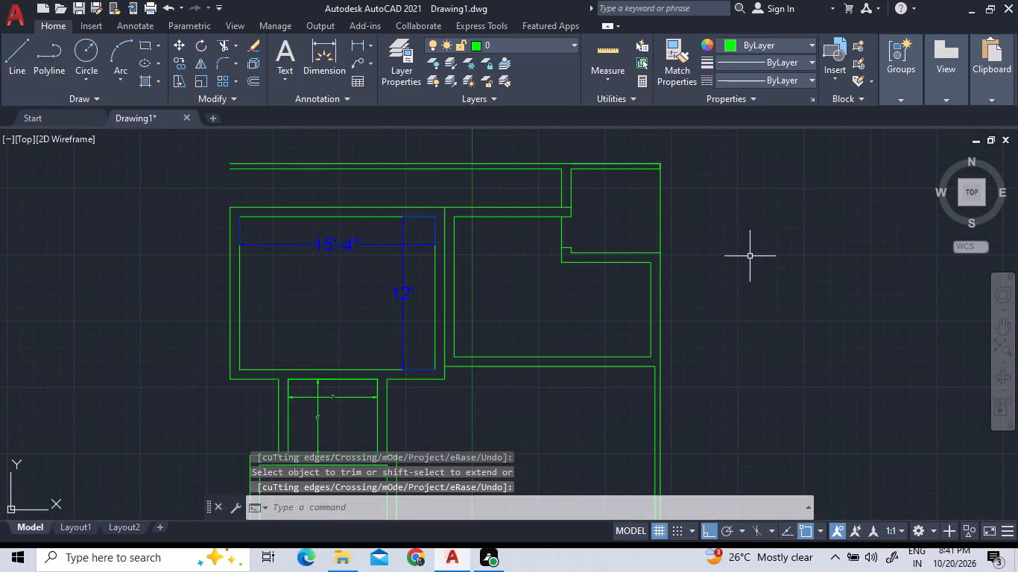
scroll(742, 257, down, 2)
scroll(733, 312, up, 2)
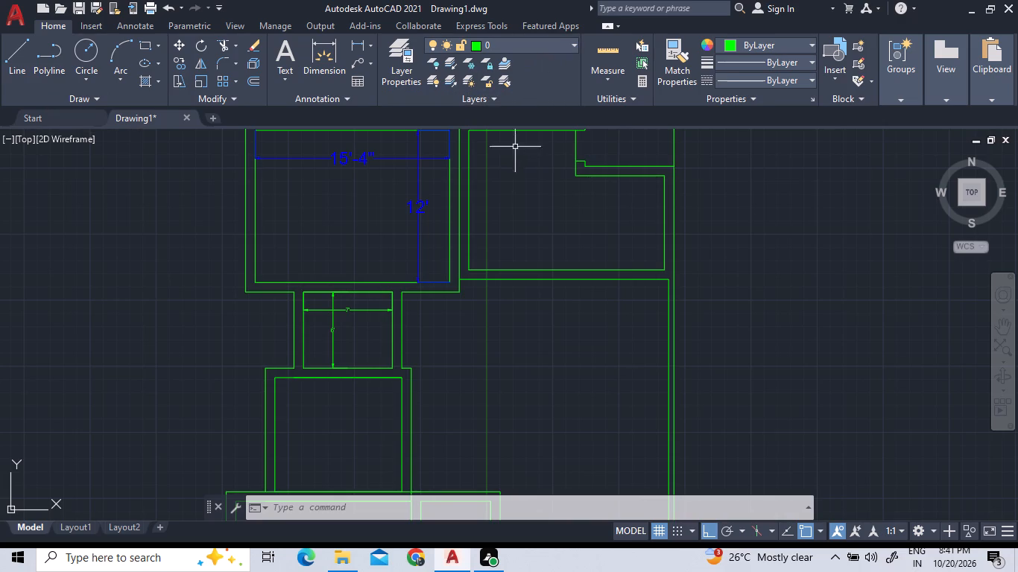
scroll(505, 199, down, 1)
scroll(522, 139, up, 2)
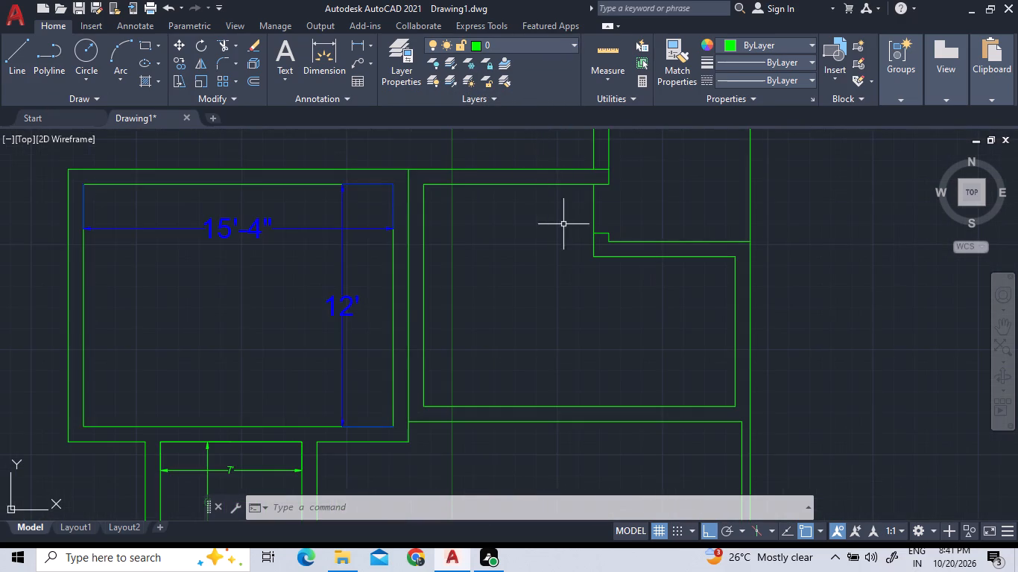
Make the dim layer current for the room dimensions.
middle_drag(676, 177, 566, 267)
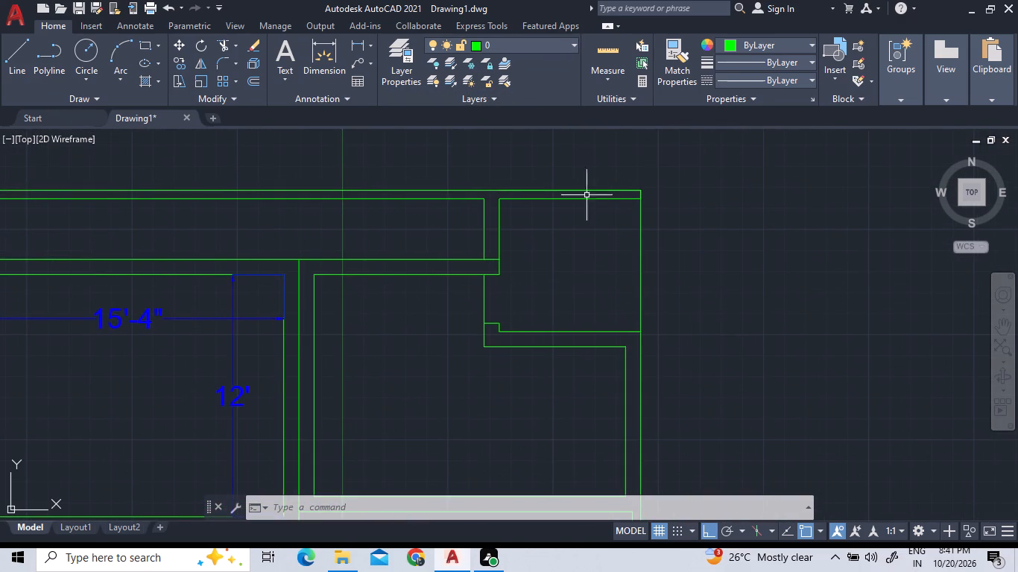
click(358, 45)
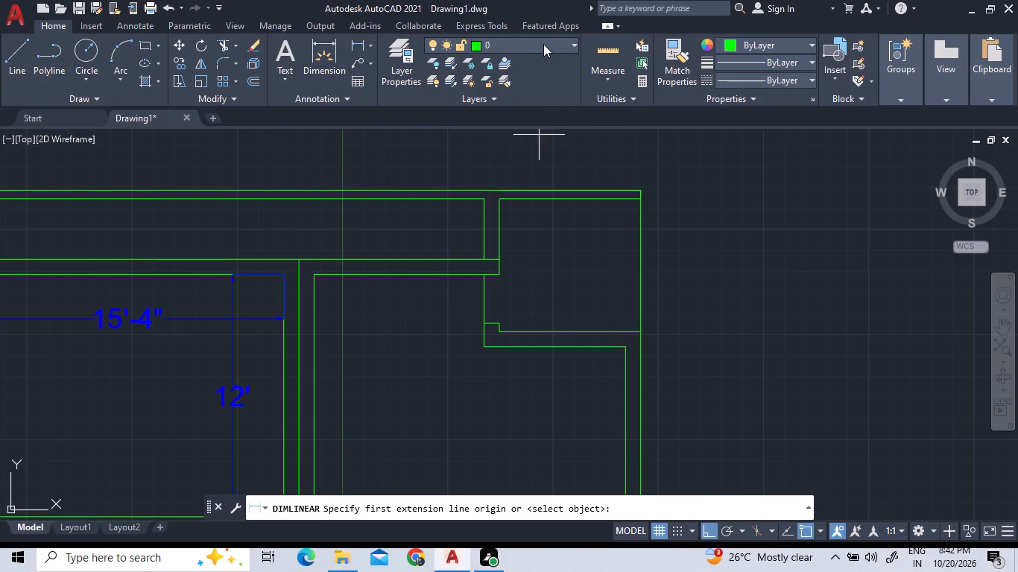
click(543, 45)
click(526, 113)
Add a vertical linear dimension to the upper-right room's inner left wall, placing it just inside the room.
click(362, 45)
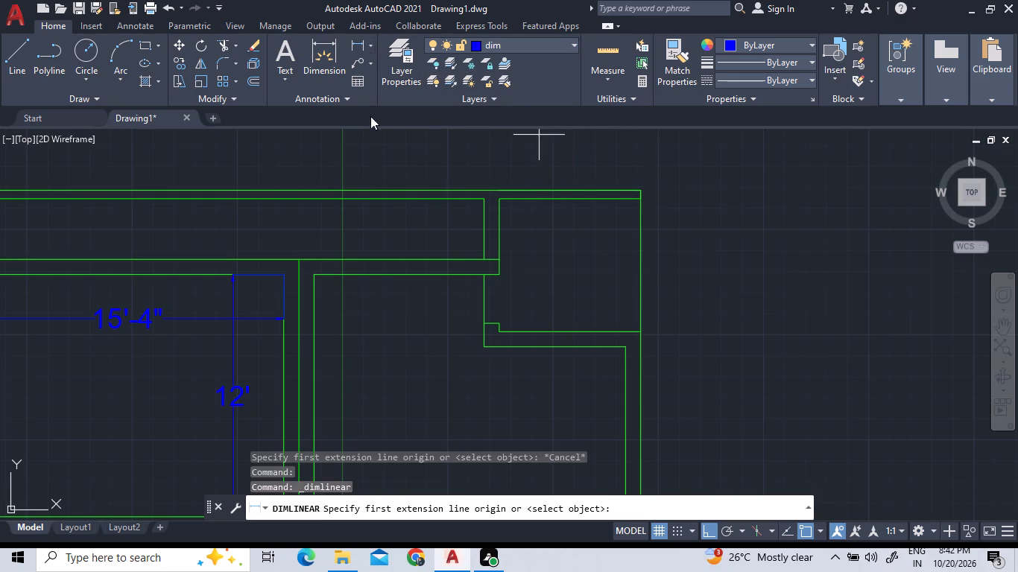
click(310, 277)
scroll(308, 321, down, 2)
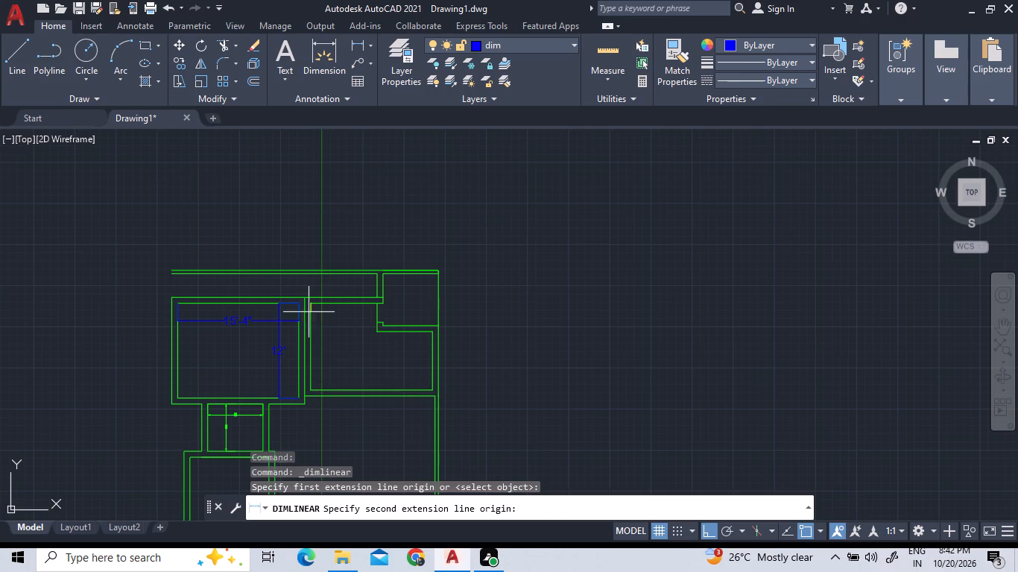
scroll(310, 377, up, 2)
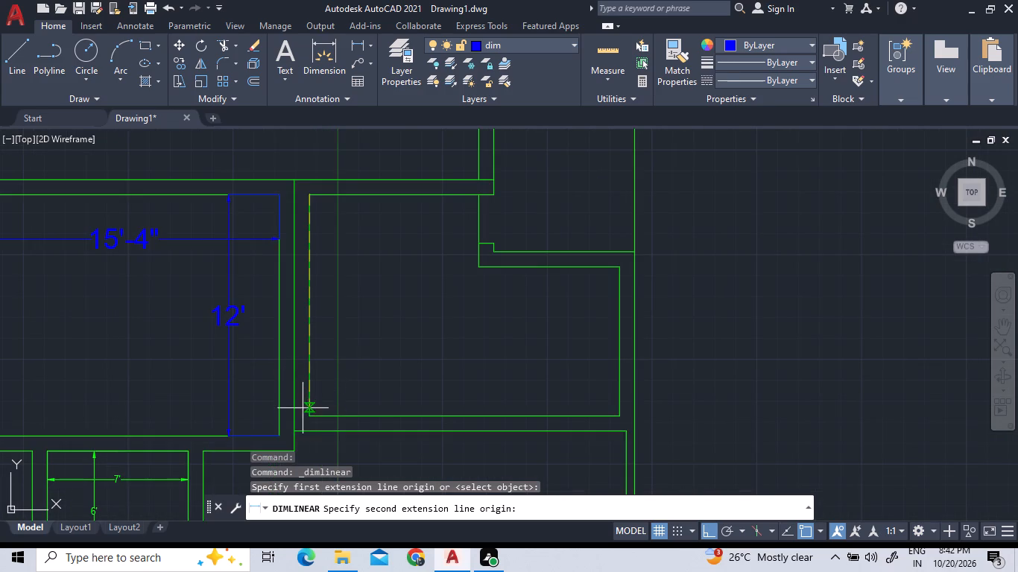
scroll(320, 419, up, 3)
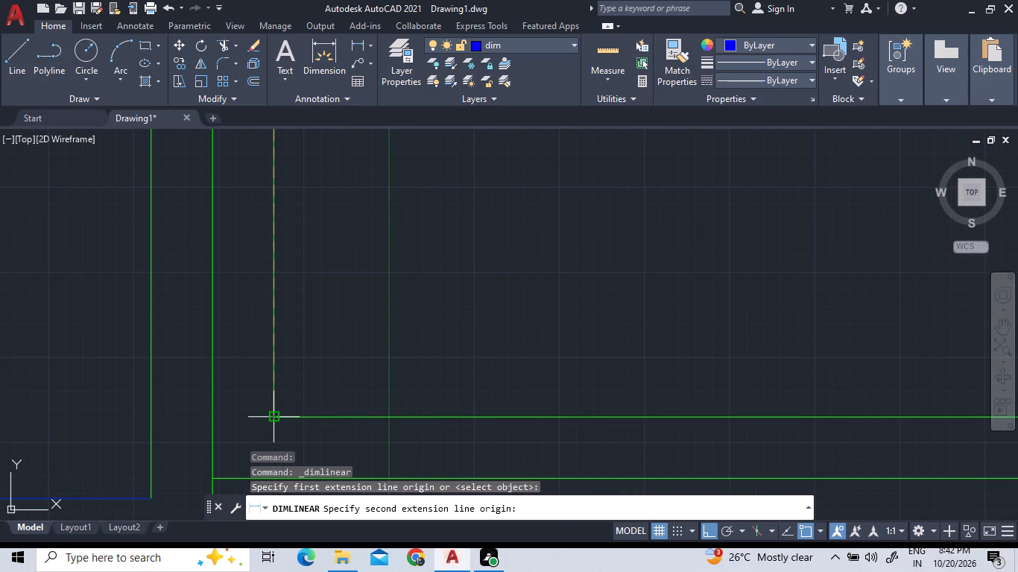
click(277, 413)
scroll(356, 413, down, 3)
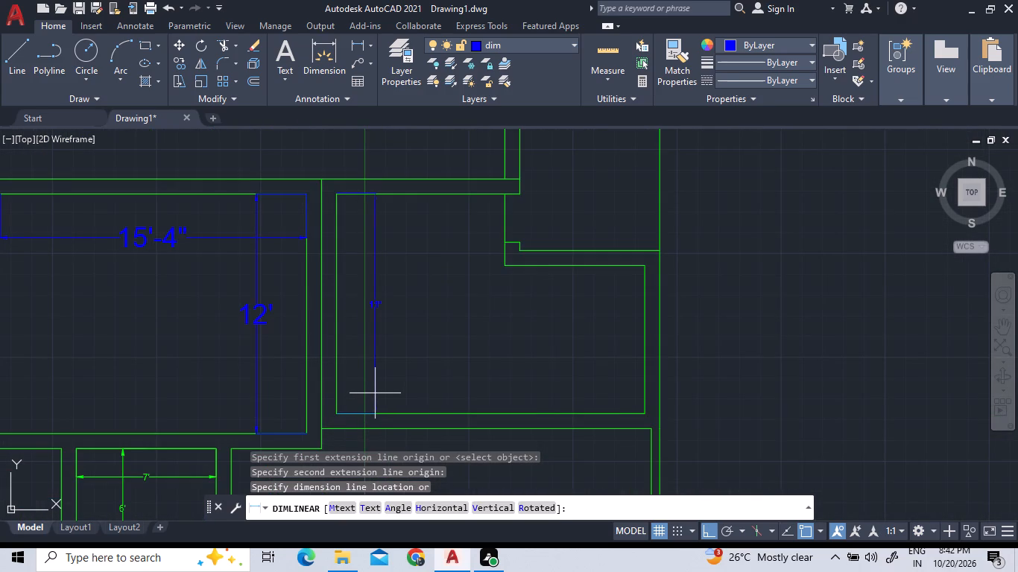
click(374, 393)
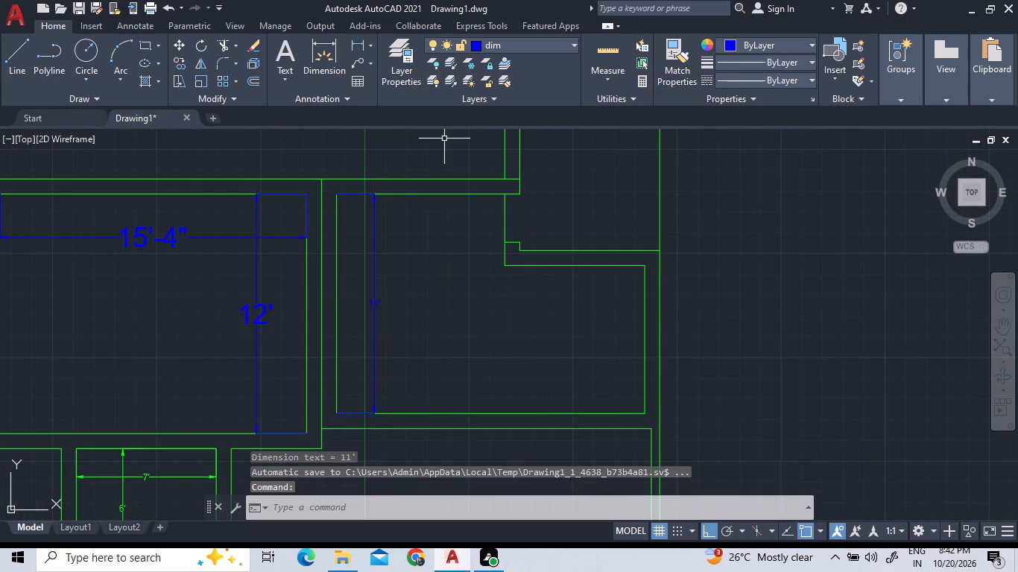
Set the text height of the upper-right room's vertical dimension to 1'.
scroll(382, 301, up, 2)
click(374, 327)
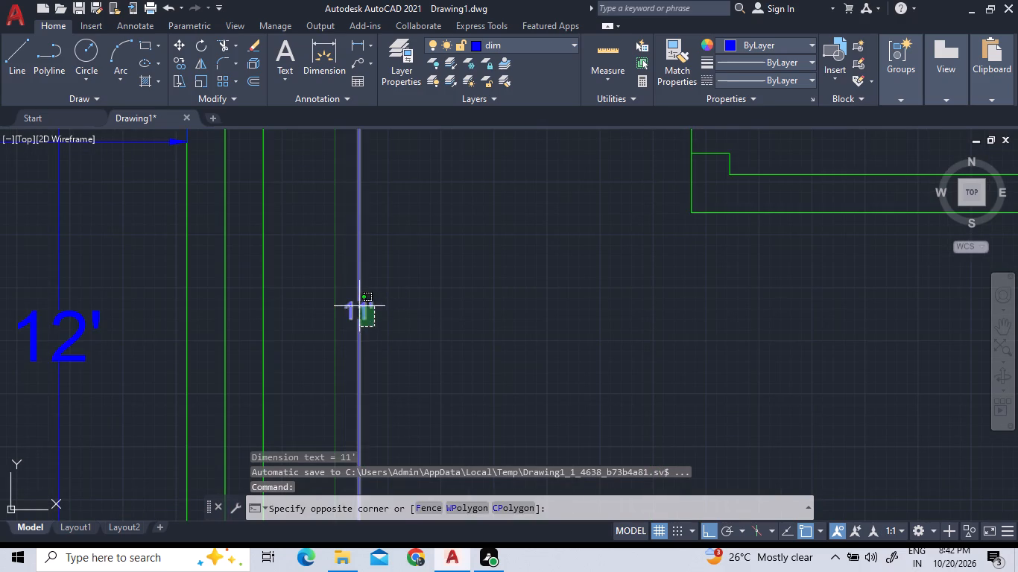
click(358, 306)
triple_click(358, 306)
click(358, 306)
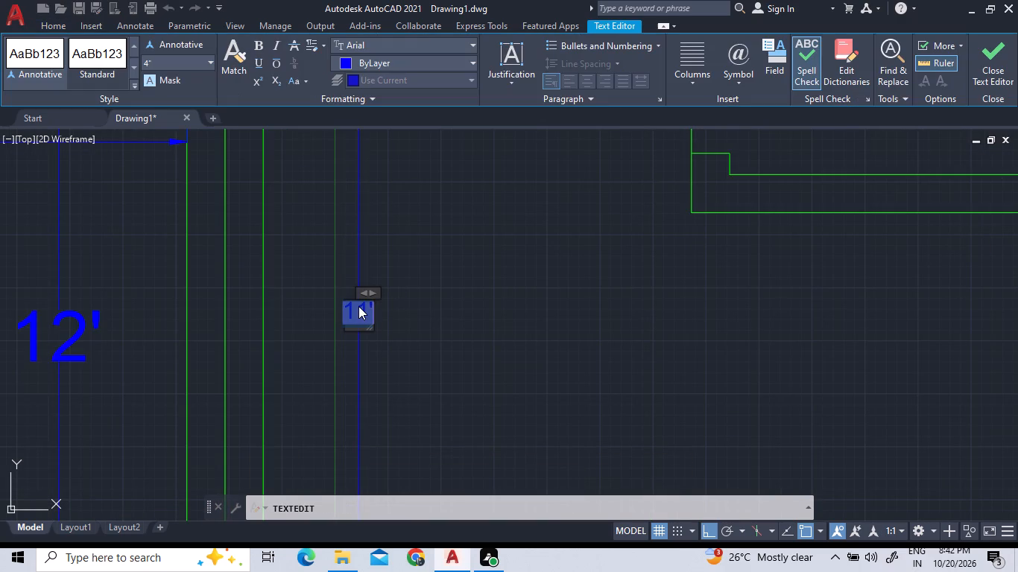
click(361, 316)
click(215, 62)
click(193, 81)
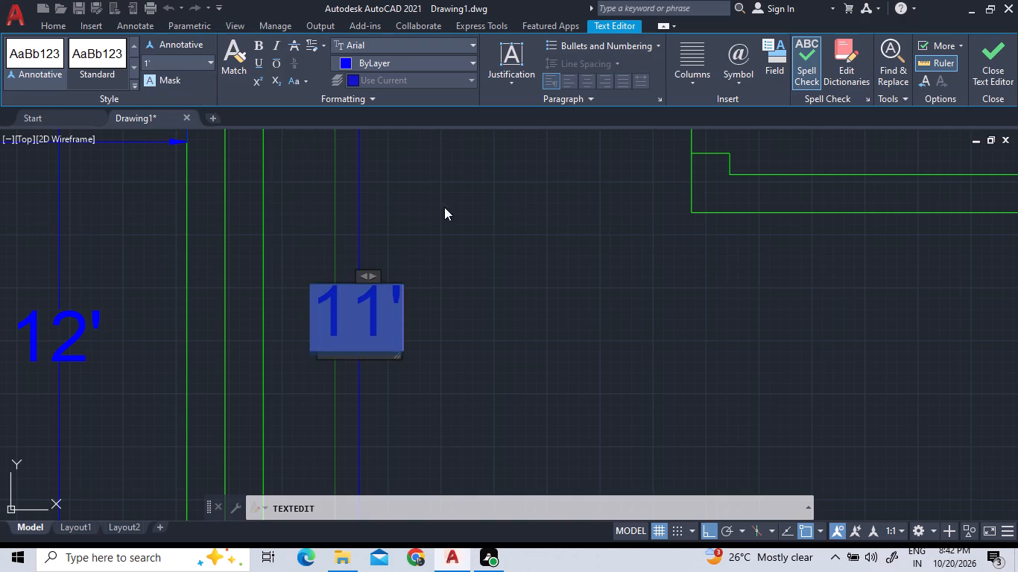
click(444, 207)
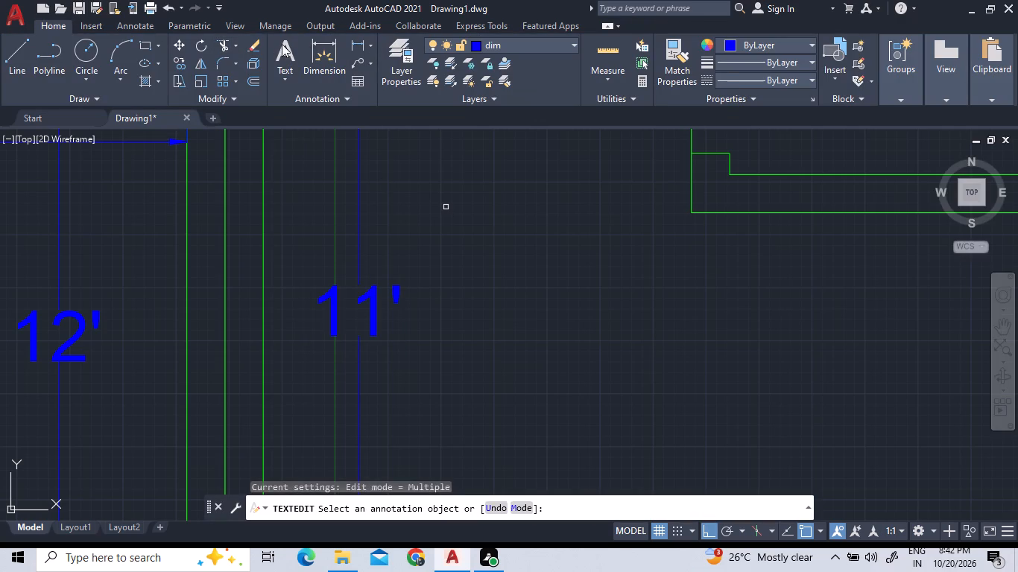
Add a horizontal linear dimension between the upper-right room's bottom inner corners, placing it above the bottom wall.
click(360, 42)
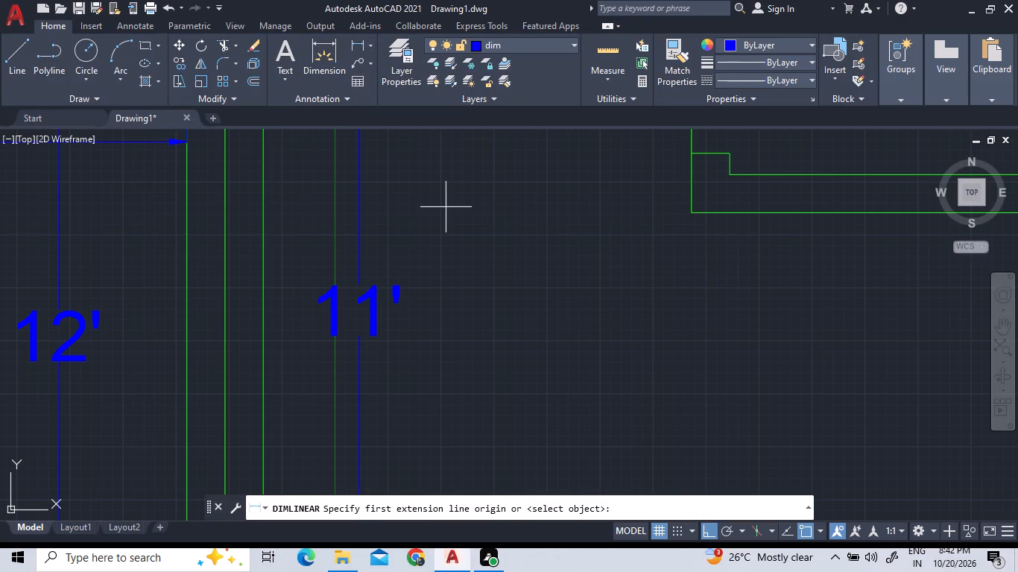
scroll(446, 276, down, 2)
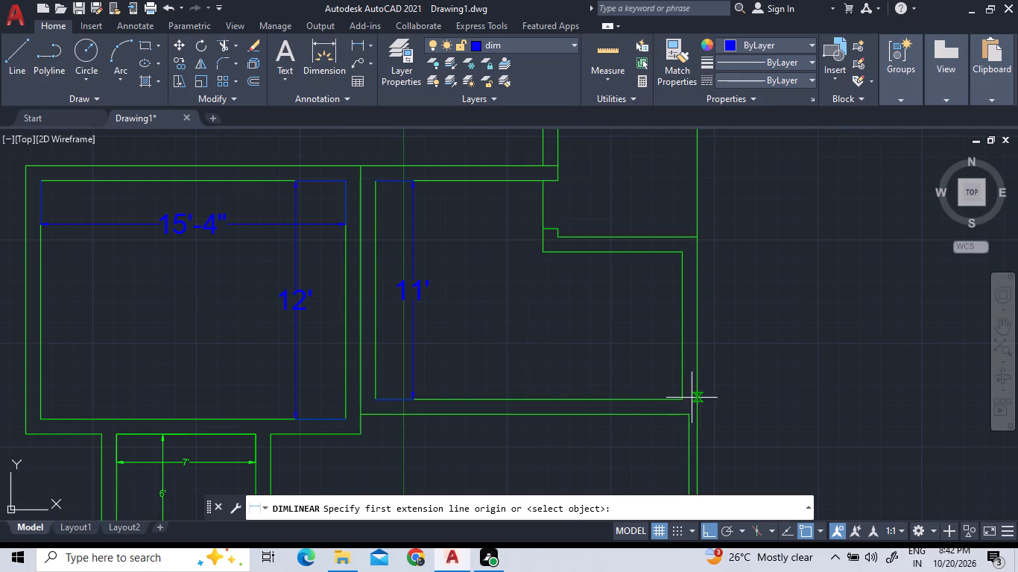
scroll(679, 401, up, 1)
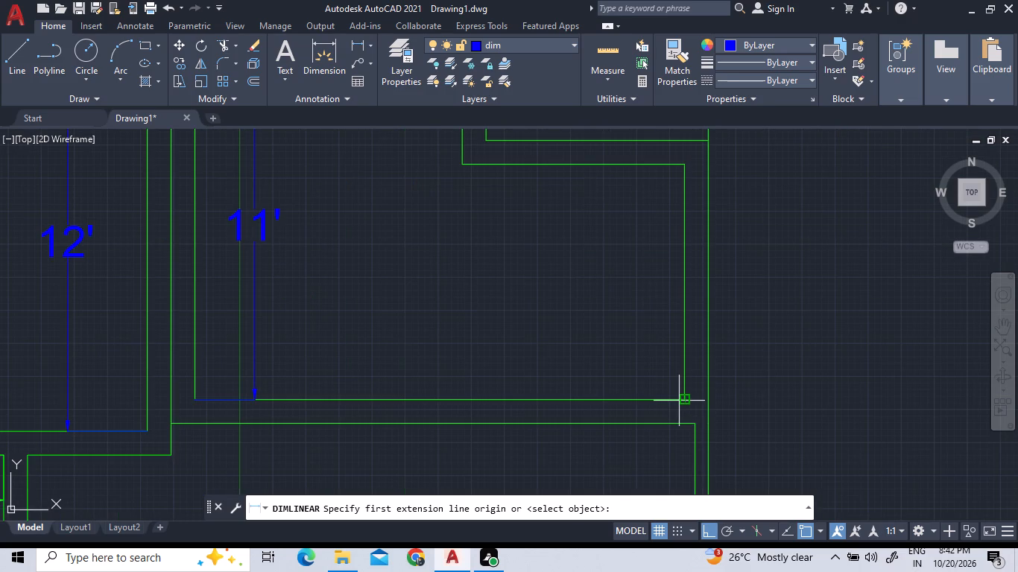
click(686, 399)
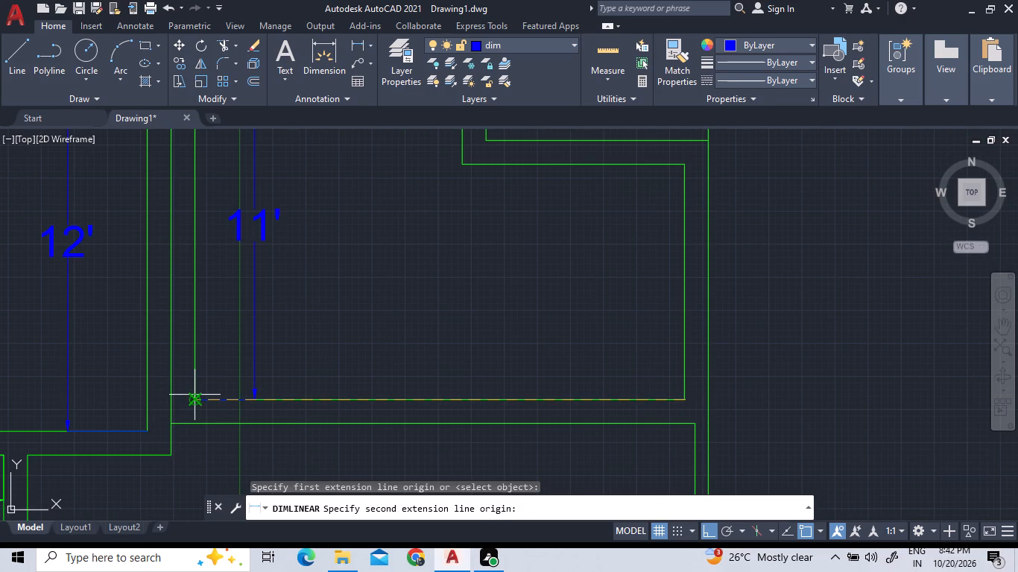
click(192, 399)
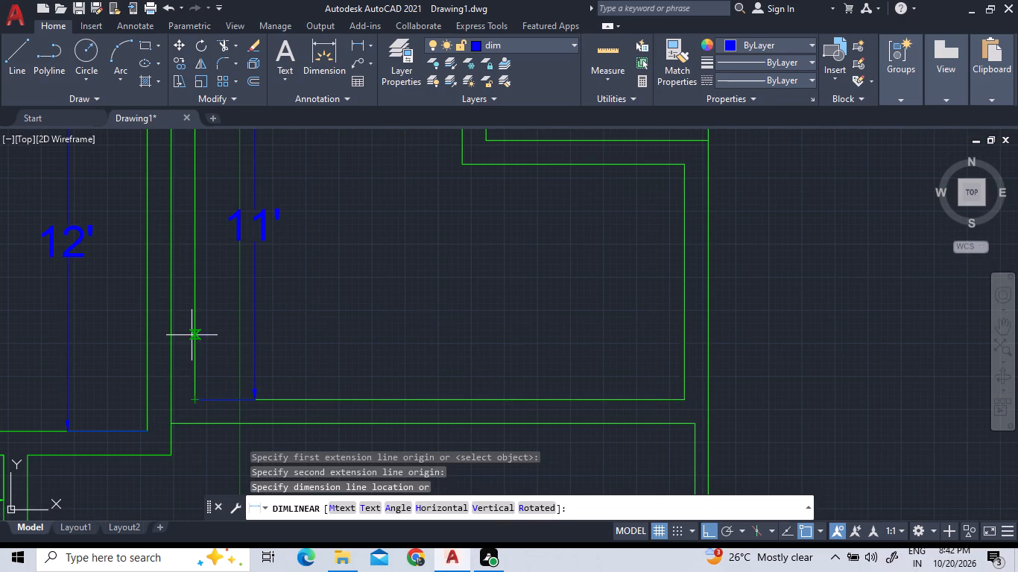
click(193, 342)
Set the text height of the upper-right room's horizontal dimension to 1' and end text editing.
triple_click(438, 347)
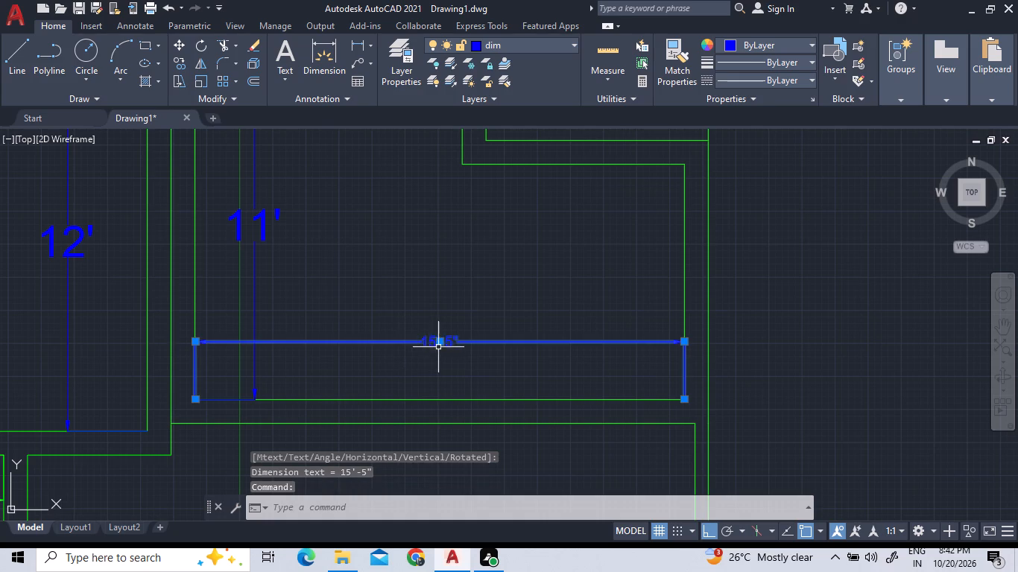
double_click(437, 345)
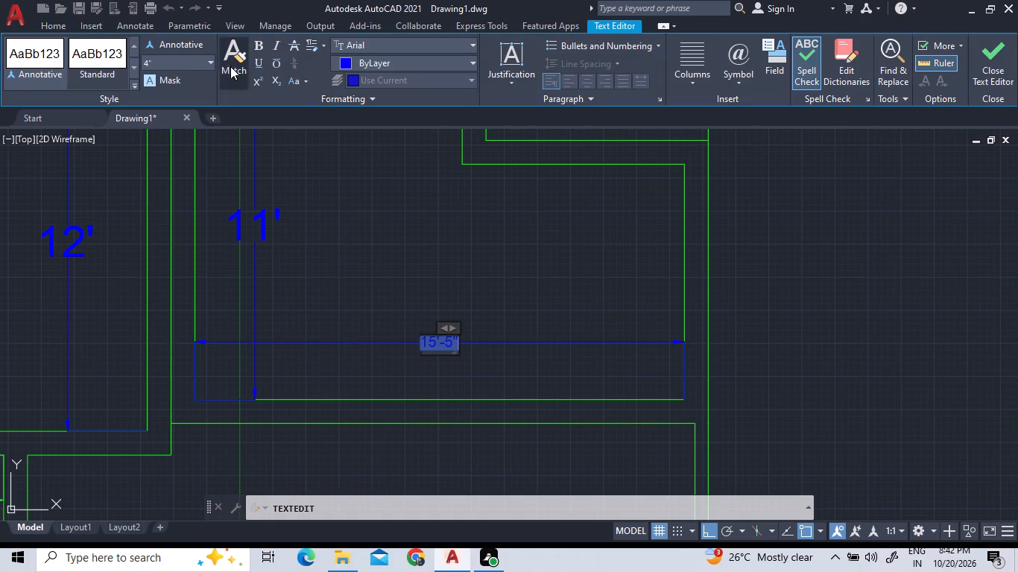
click(209, 60)
click(200, 75)
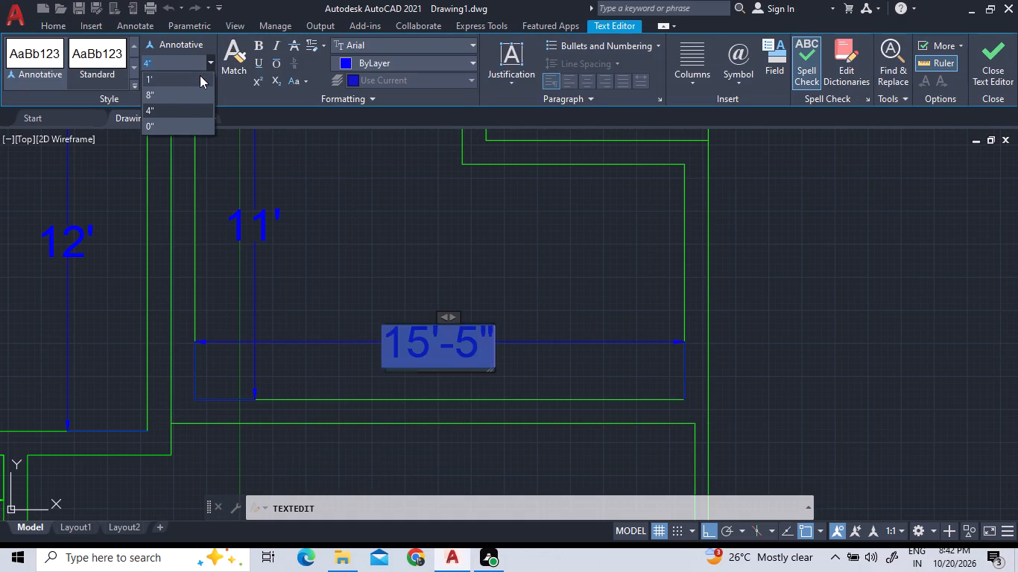
click(312, 215)
scroll(429, 351, down, 1)
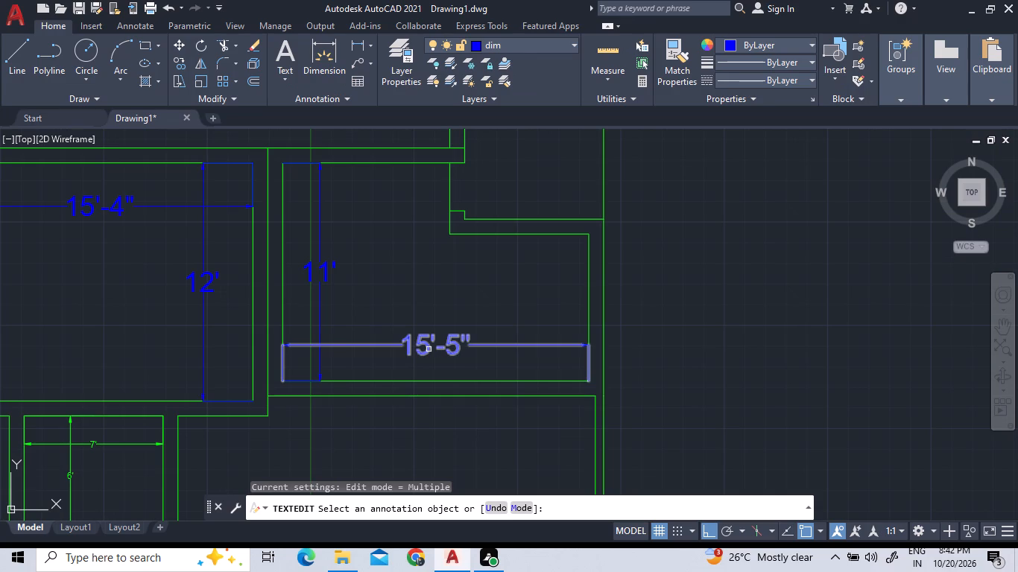
right_click(456, 296)
click(469, 305)
Add a horizontal linear dimension across the inner width of the small corner room at the plan's upper right, placing it just below the top wall.
scroll(476, 323, down, 3)
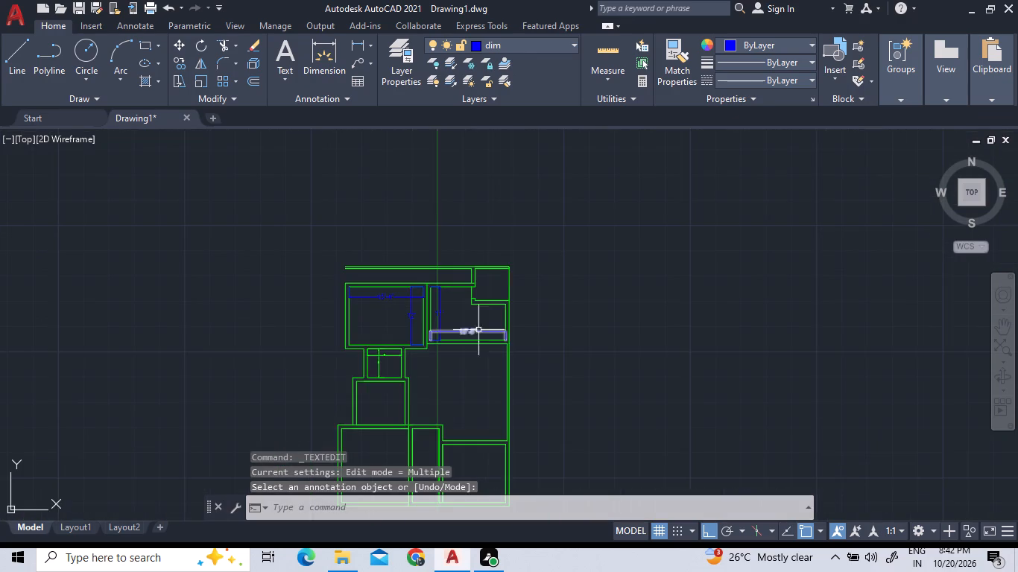
scroll(528, 270, up, 3)
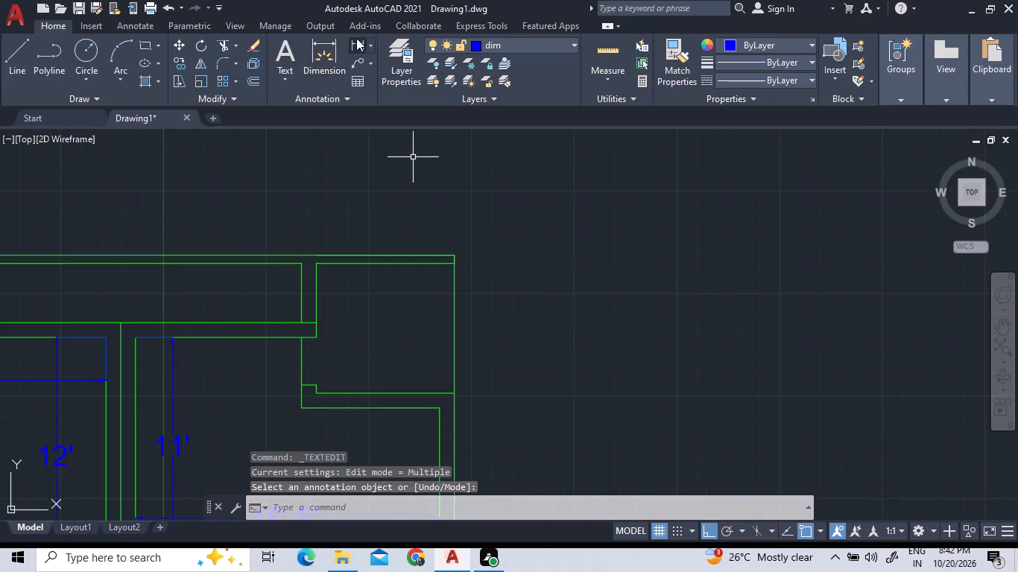
click(356, 41)
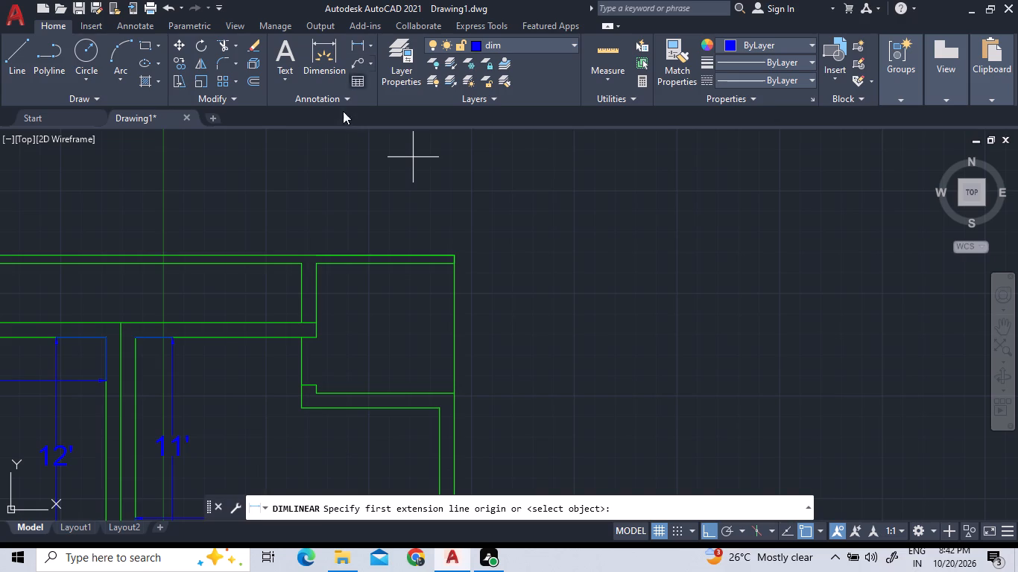
click(314, 271)
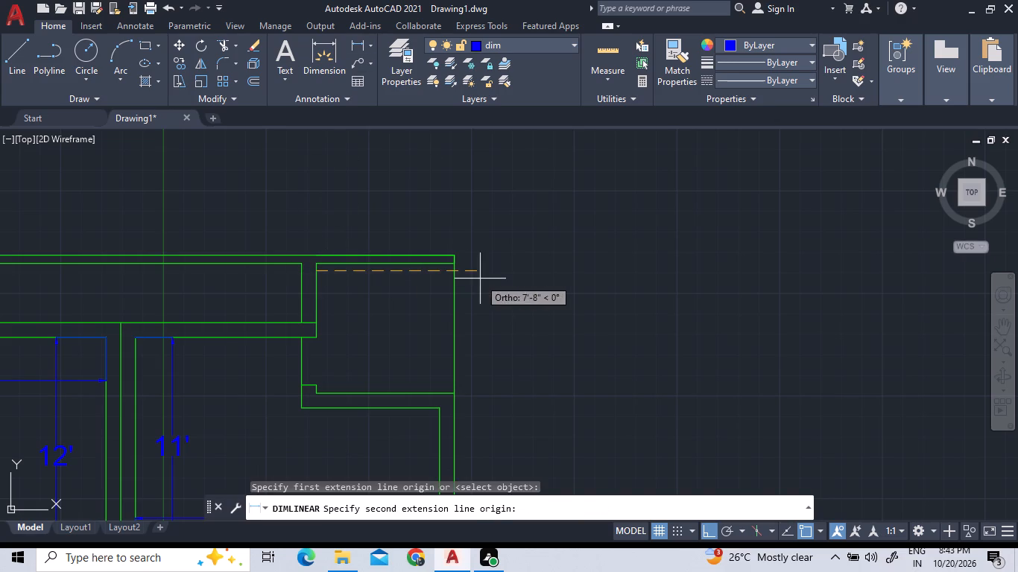
click(453, 271)
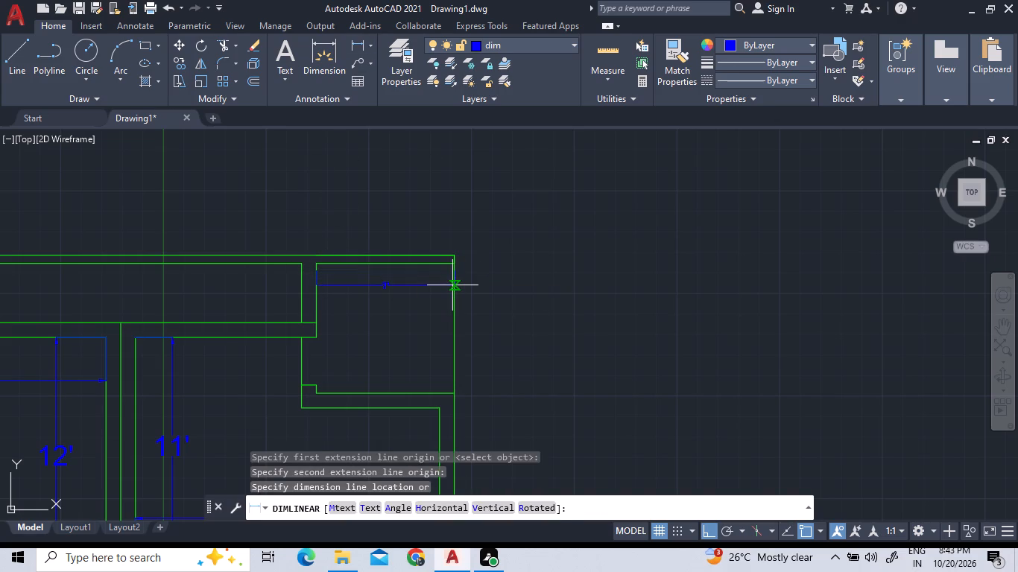
click(452, 285)
Measure the small corner room's inner height along its left side with a linear dimension preview, cancelling without placing it.
click(360, 45)
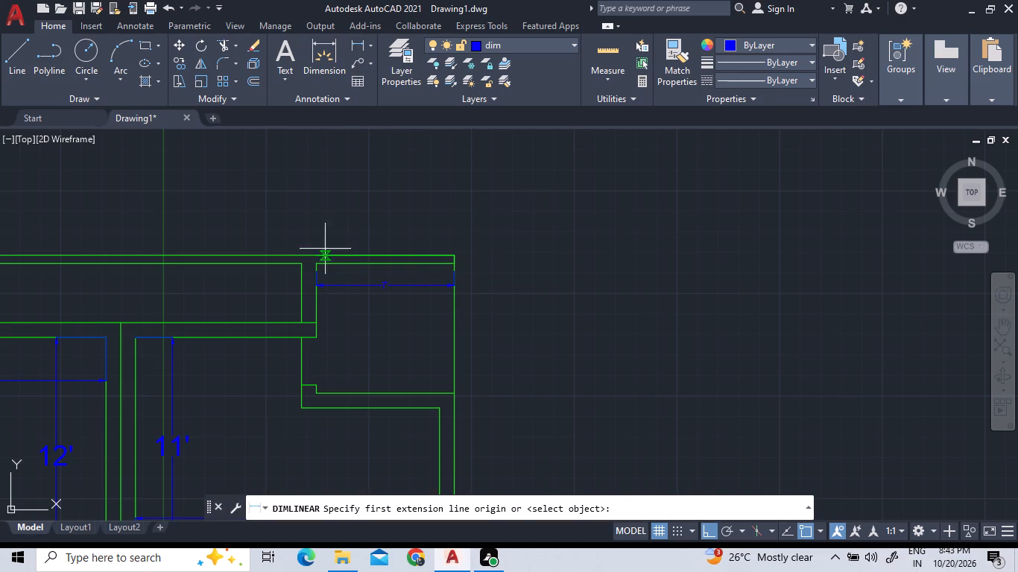
click(314, 268)
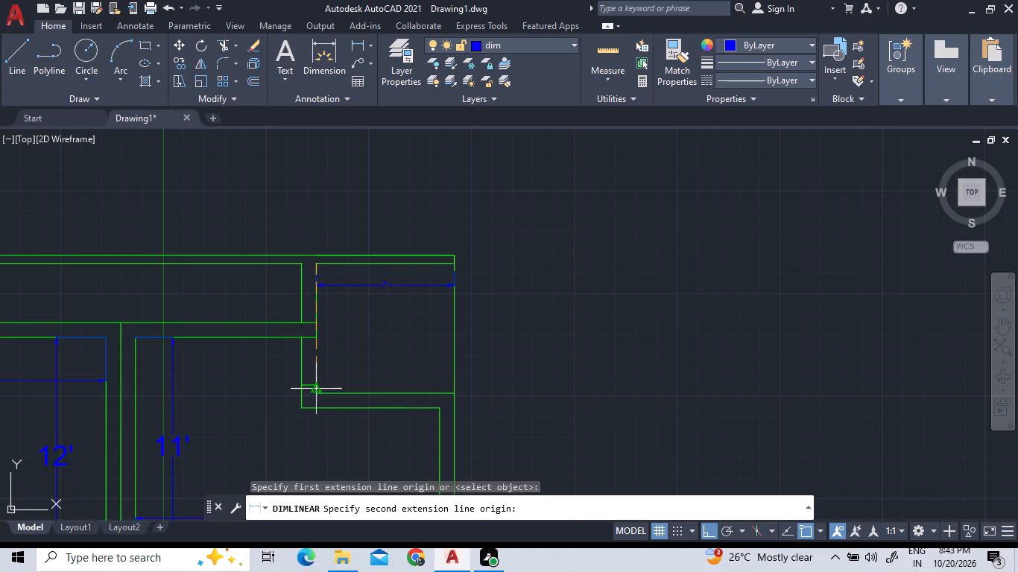
click(320, 391)
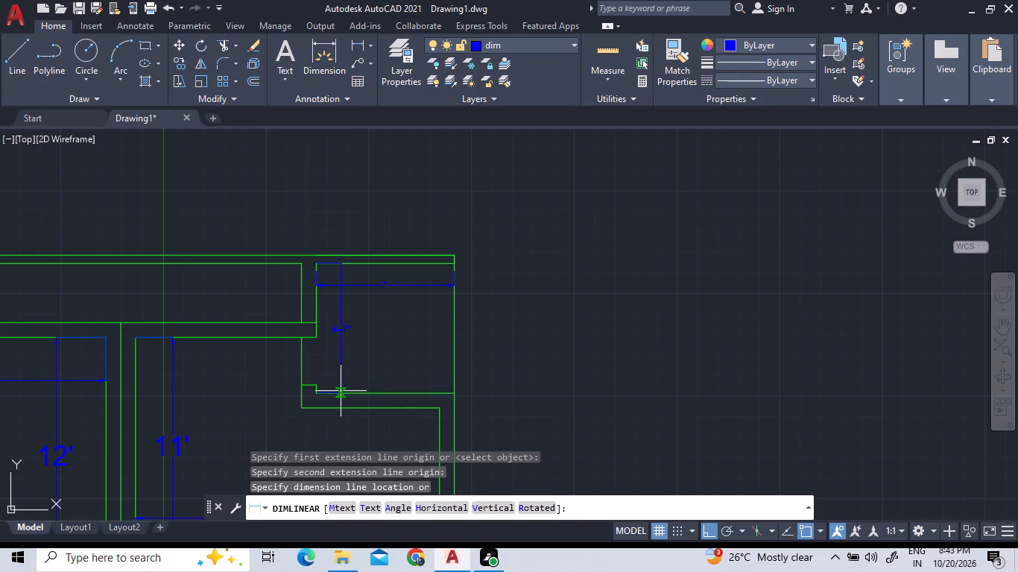
scroll(341, 392, up, 2)
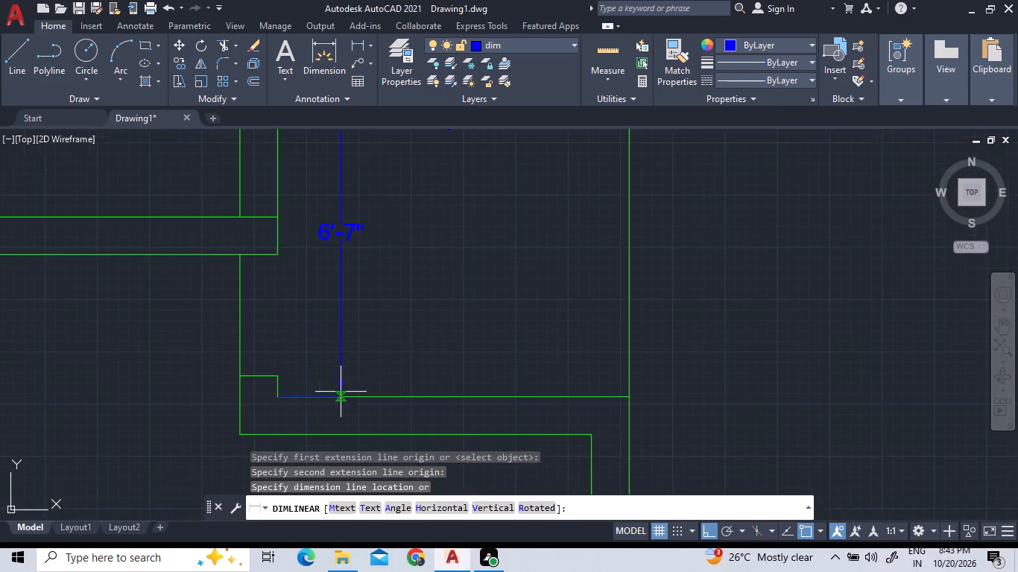
scroll(346, 375, down, 2)
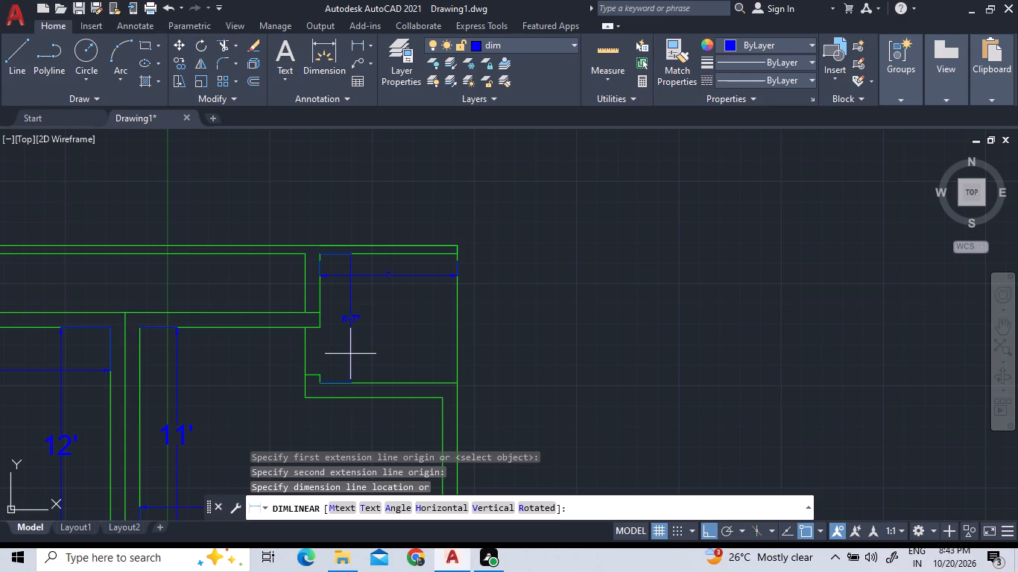
right_click(350, 354)
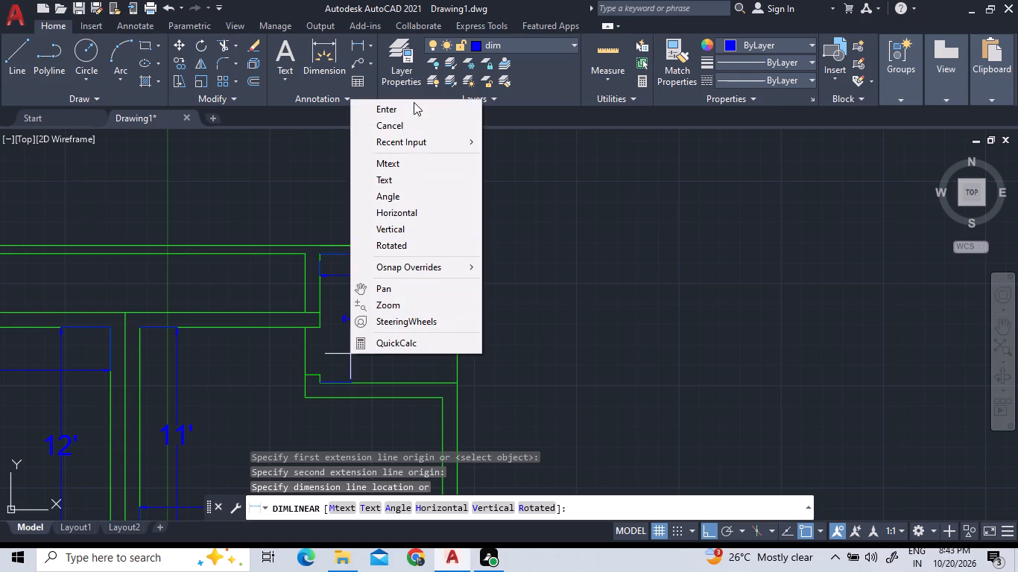
click(404, 120)
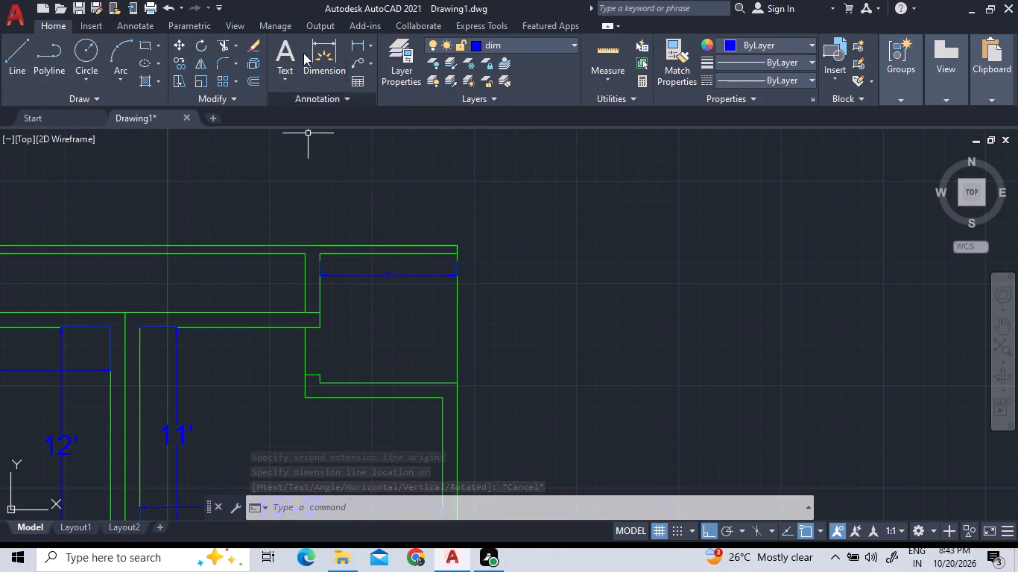
Measure the width across the small corner room's lower opening with a linear dimension preview, cancelling without placing it.
click(355, 48)
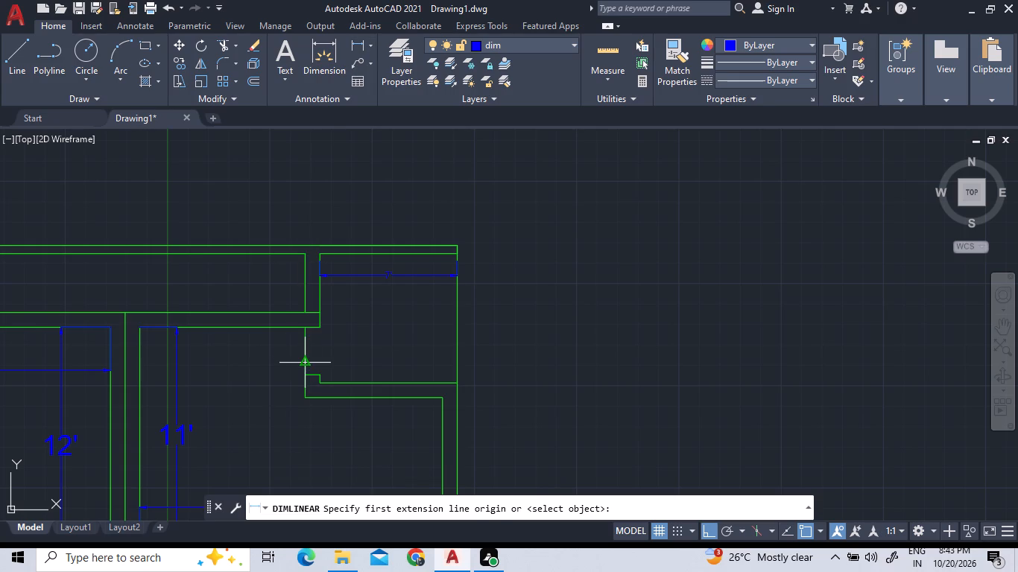
click(301, 362)
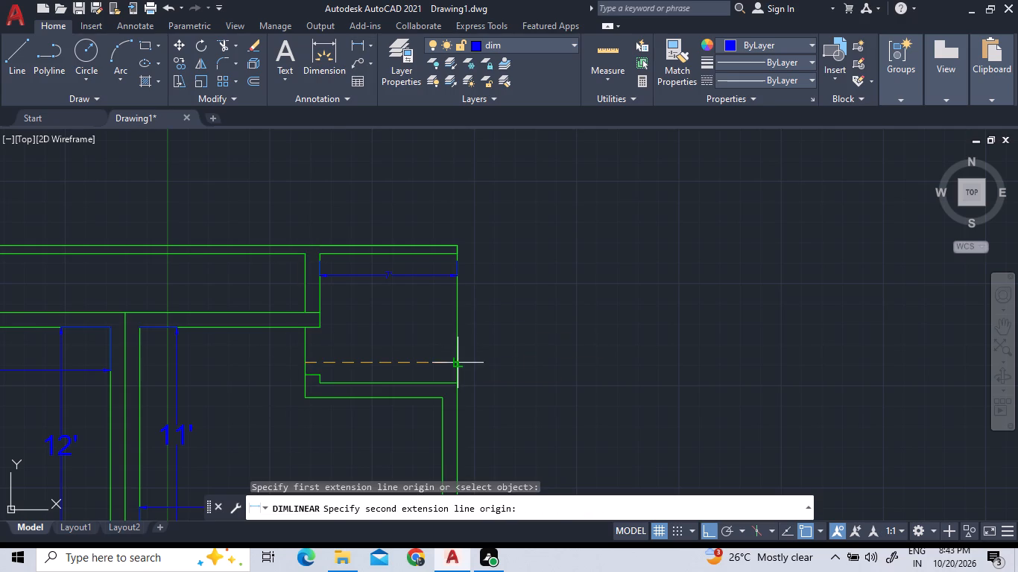
click(458, 361)
scroll(443, 358, up, 2)
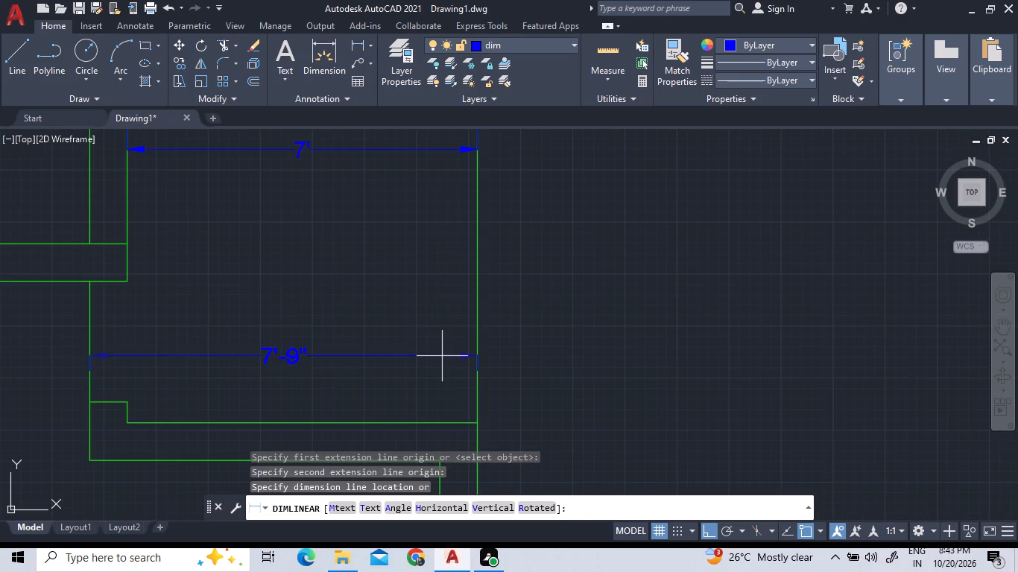
right_click(452, 328)
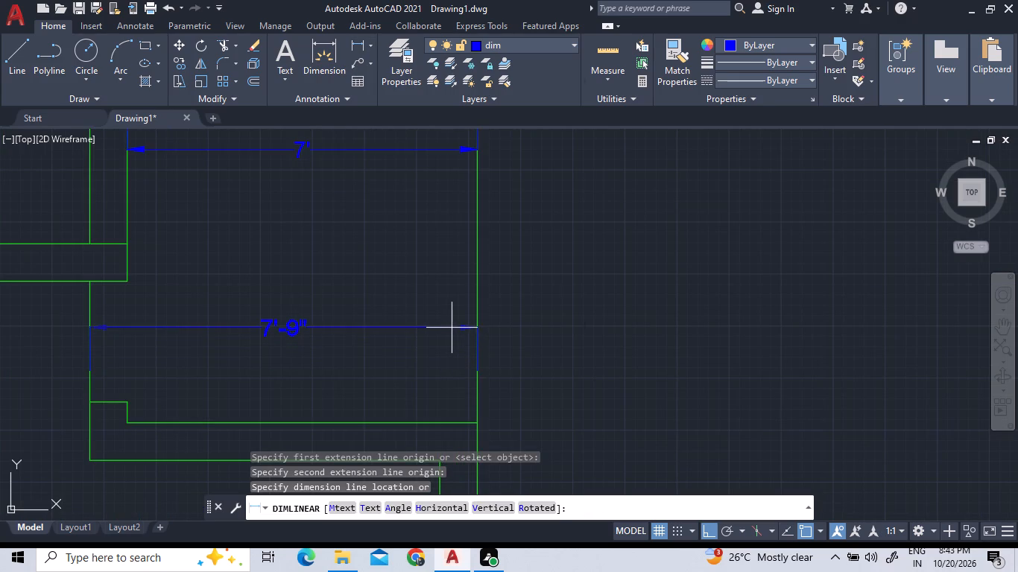
click(508, 105)
Measure the small corner room's height along its right wall with a linear dimension preview, cancelling without placing it.
scroll(470, 270, down, 1)
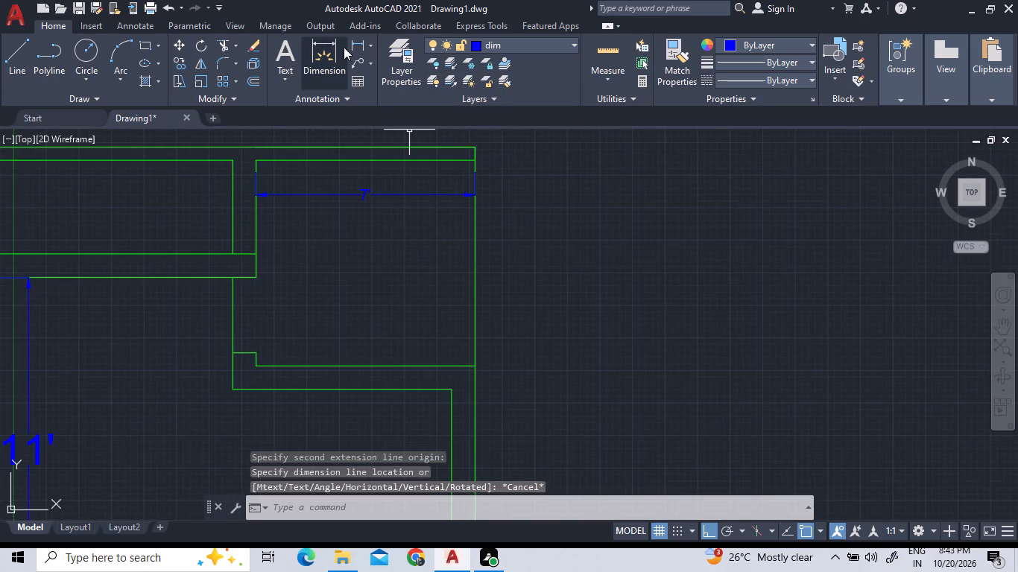
click(364, 40)
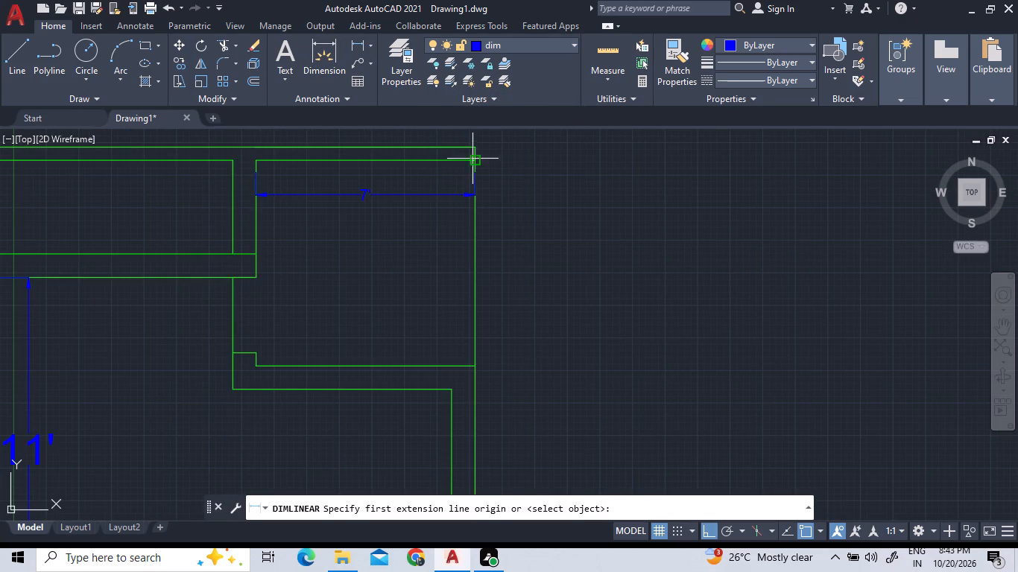
drag(472, 163, 472, 188)
click(477, 366)
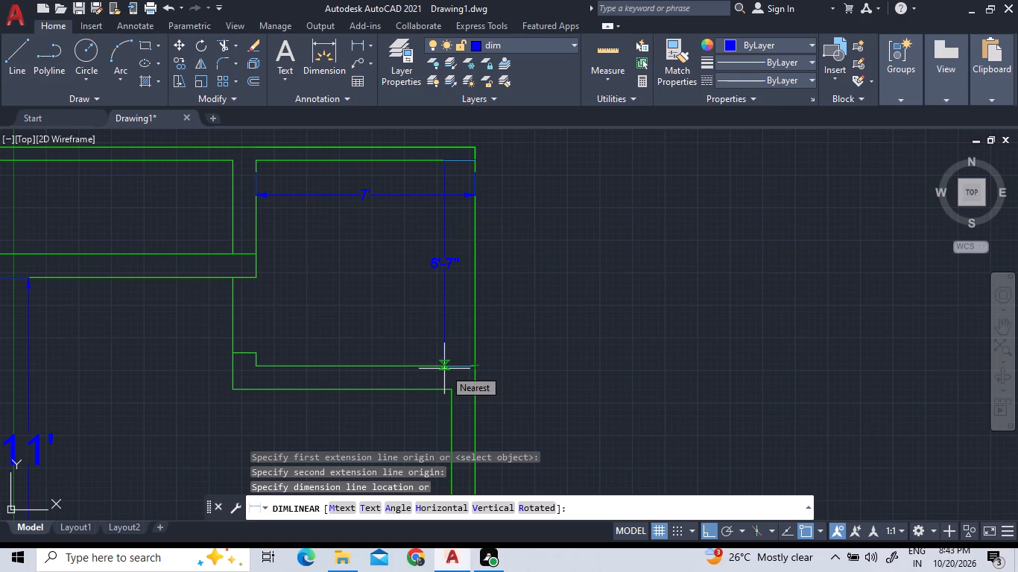
right_click(505, 344)
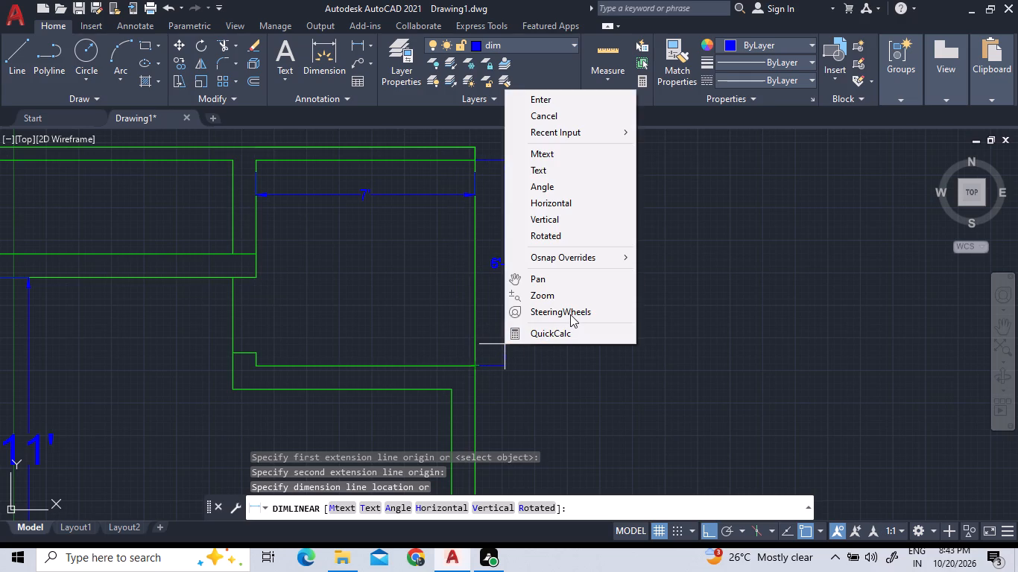
click(546, 118)
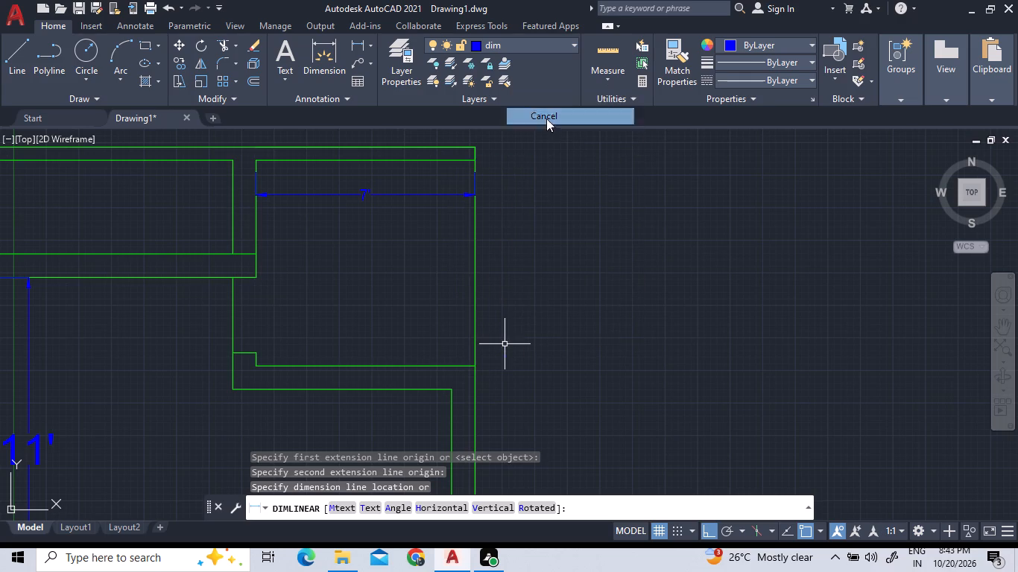
Move the small corner room's bottom inner wall line and its two short stepped segments down by 4".
drag(288, 375, 277, 375)
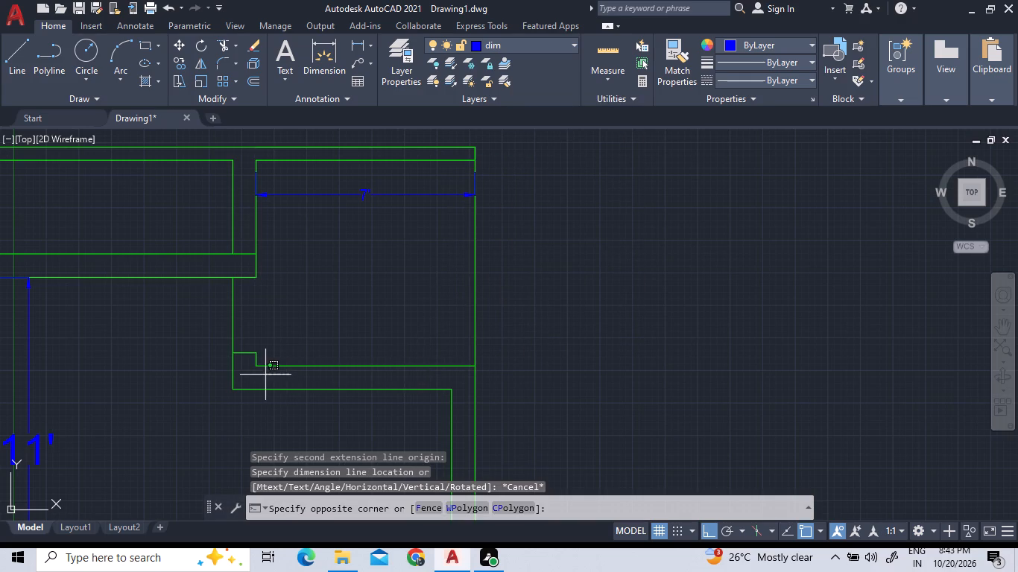
click(248, 344)
right_click(531, 311)
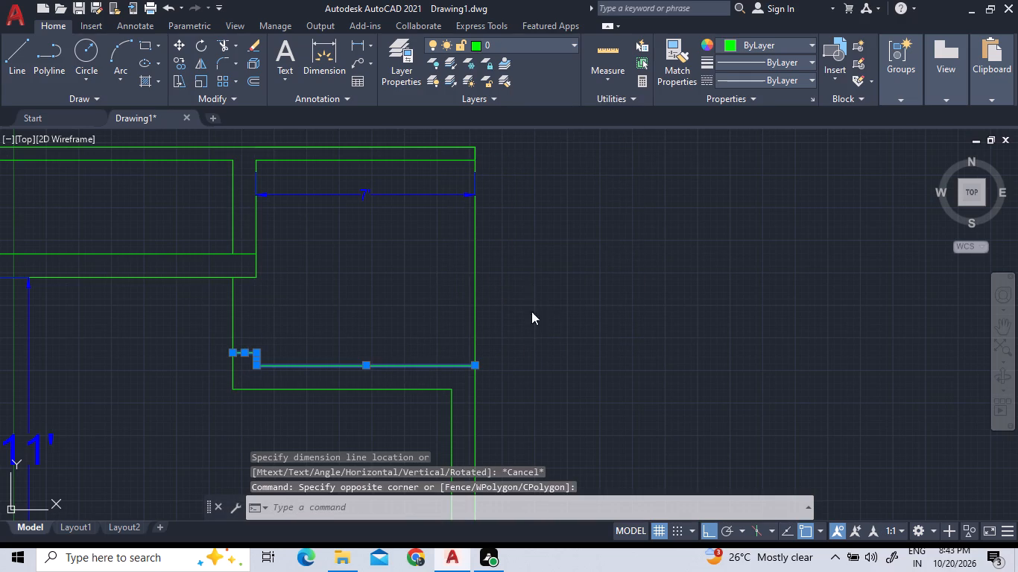
click(577, 305)
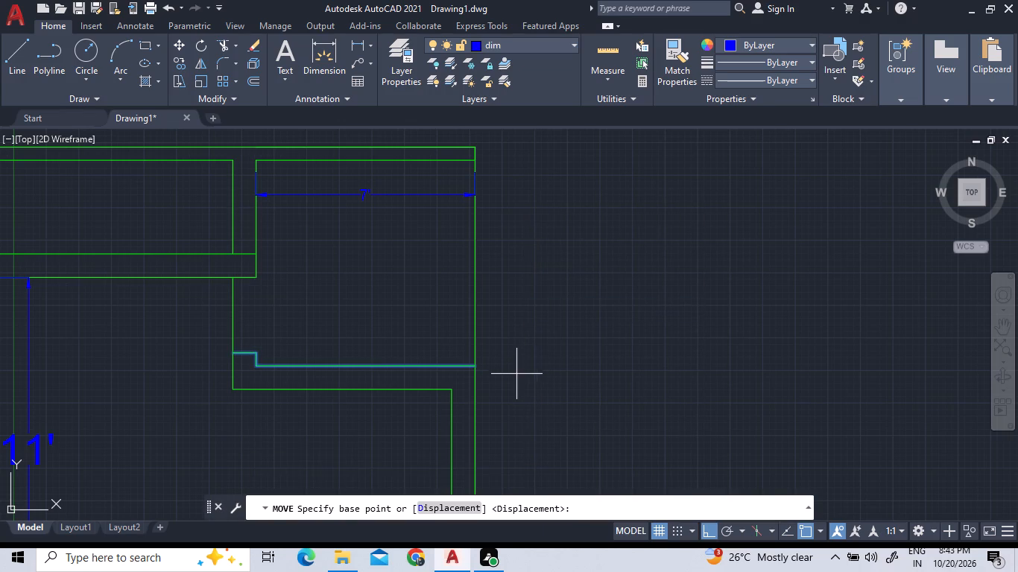
scroll(513, 378, up, 1)
click(448, 358)
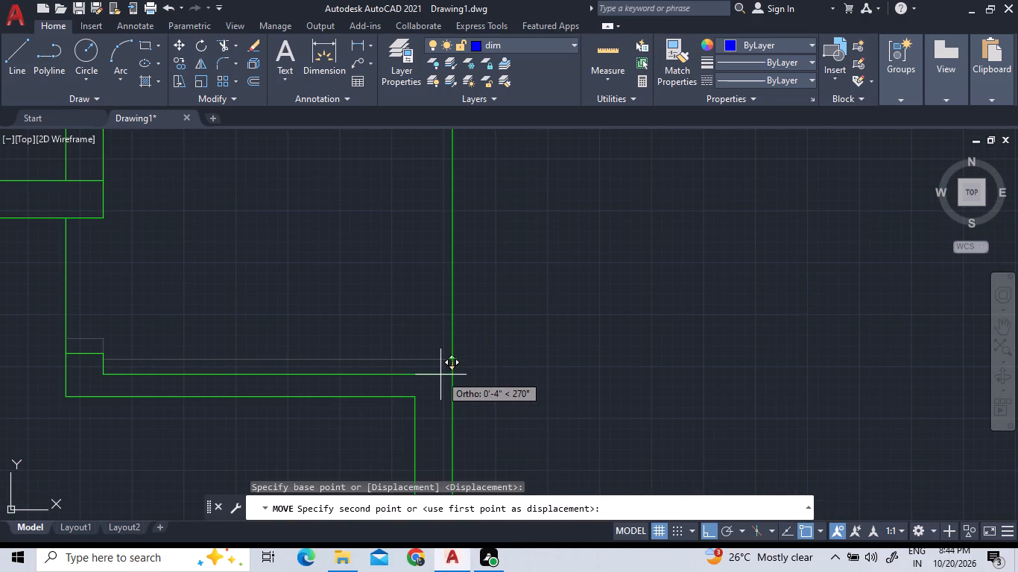
key(4)
key(shift+quotedbl)
key(Return)
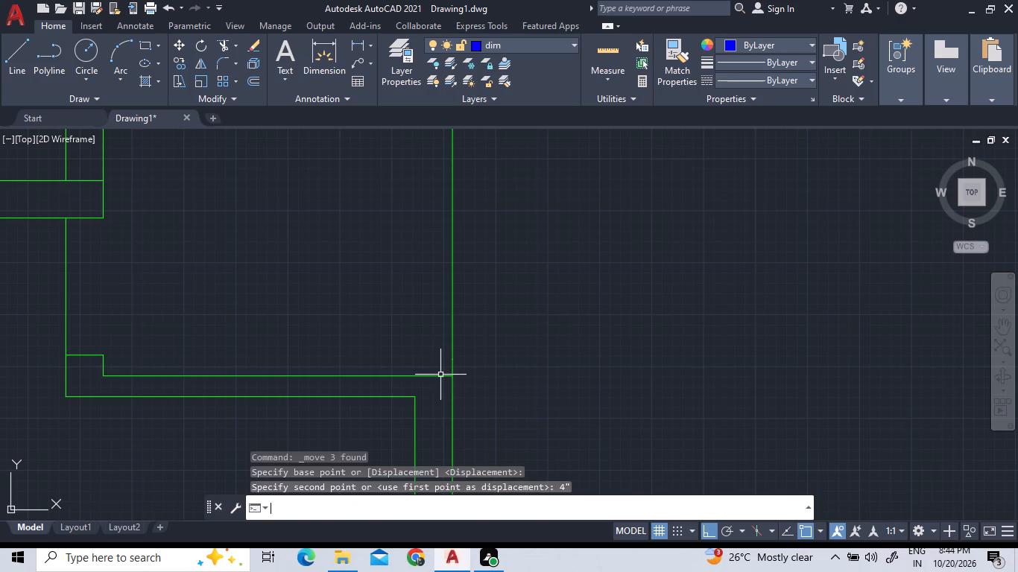
Measure the small corner room's height along its right wall again with a linear dimension preview, cancelling without placing it.
scroll(454, 388, down, 2)
click(356, 42)
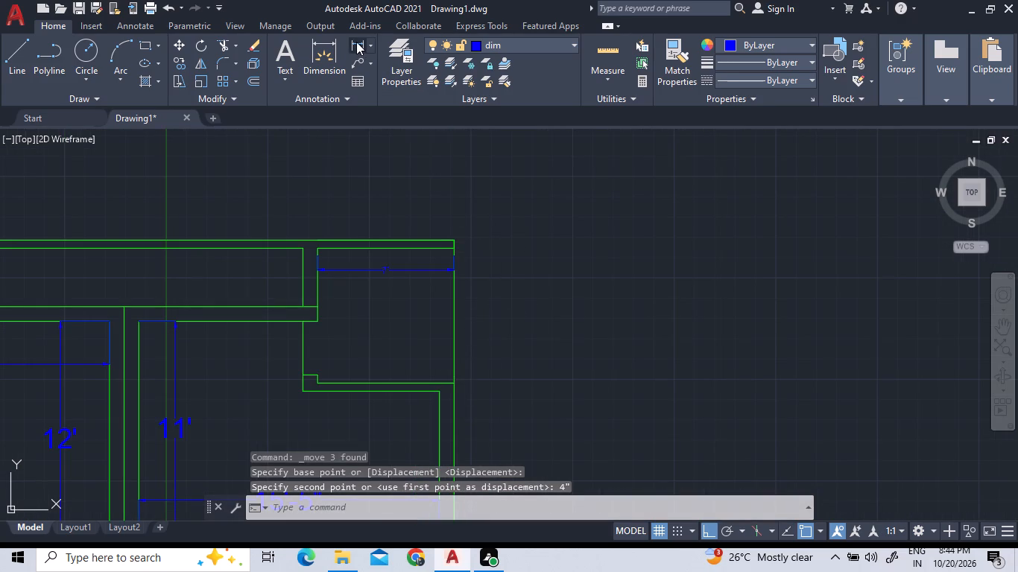
click(452, 248)
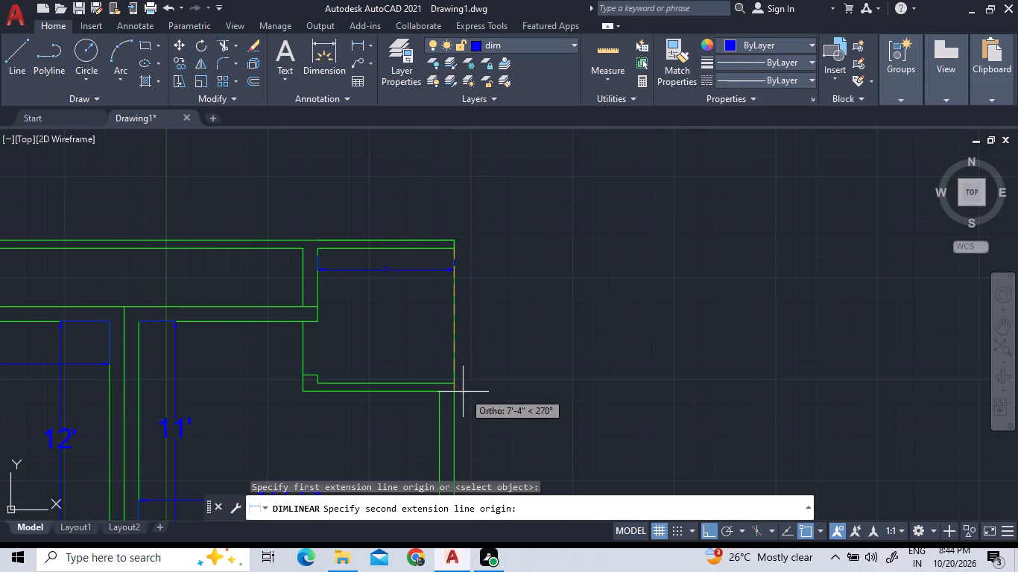
click(457, 381)
scroll(433, 384, up, 2)
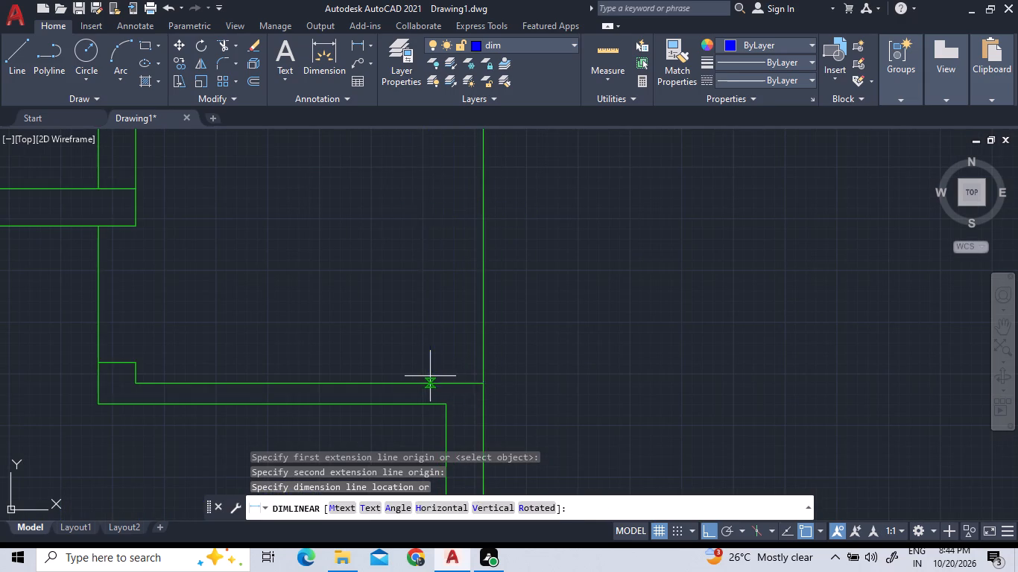
scroll(426, 375, up, 2)
right_click(426, 374)
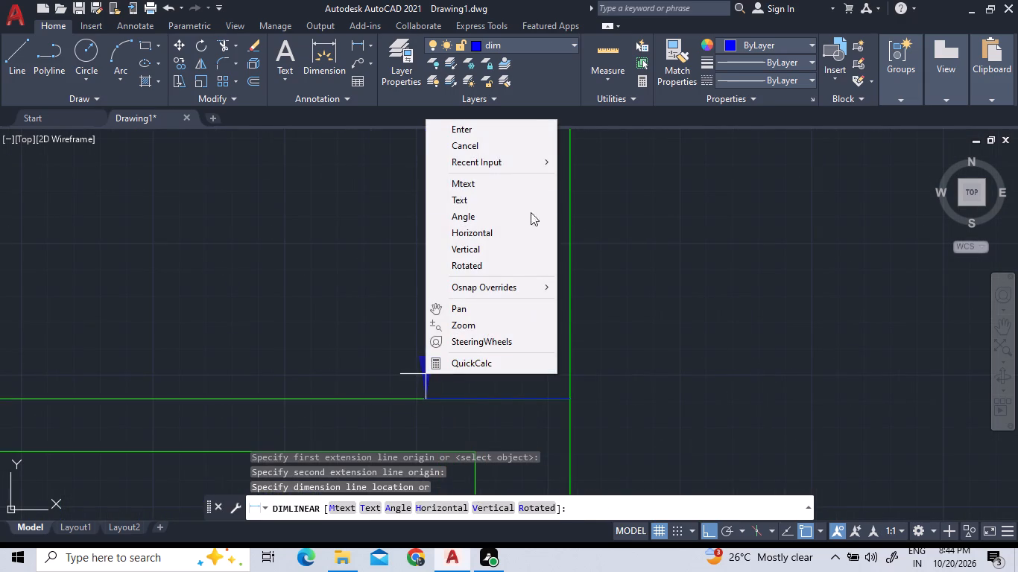
click(493, 142)
Move the small corner room's bottom inner wall line and its two short stepped segments down by 1".
scroll(464, 372, down, 1)
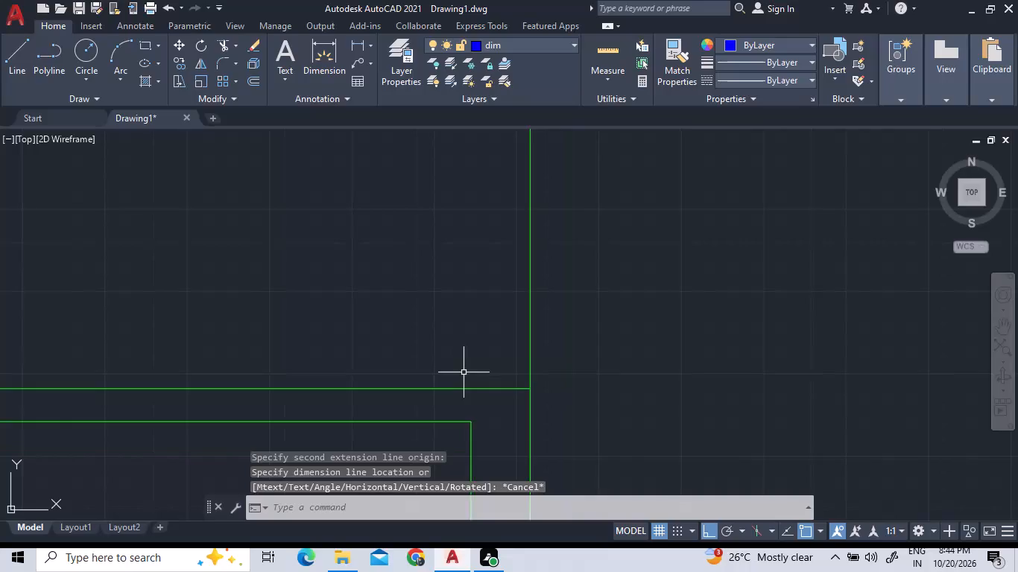
scroll(457, 404, down, 2)
scroll(276, 401, up, 2)
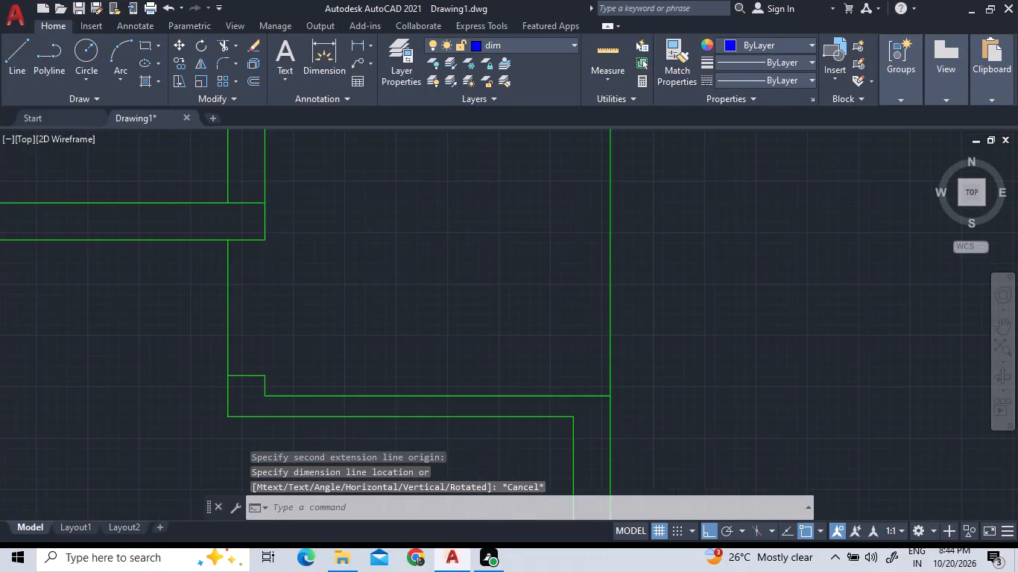
click(276, 403)
click(249, 351)
right_click(421, 296)
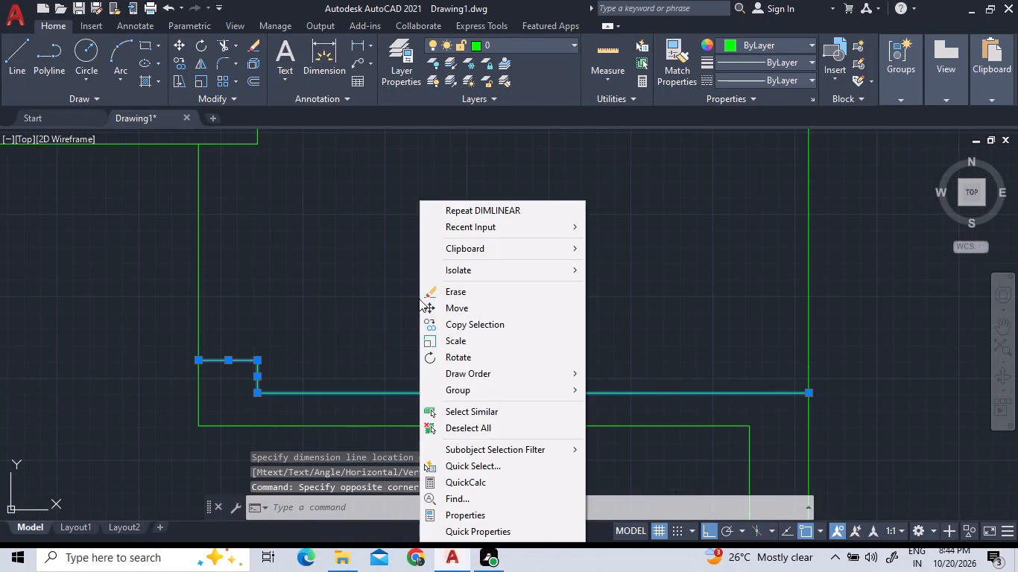
click(458, 313)
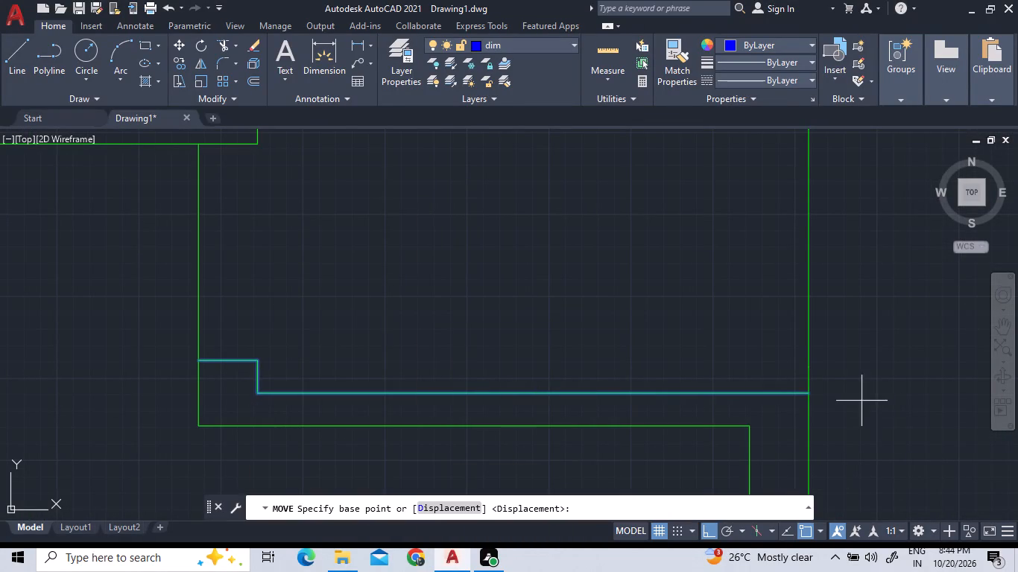
scroll(850, 407, up, 2)
click(744, 374)
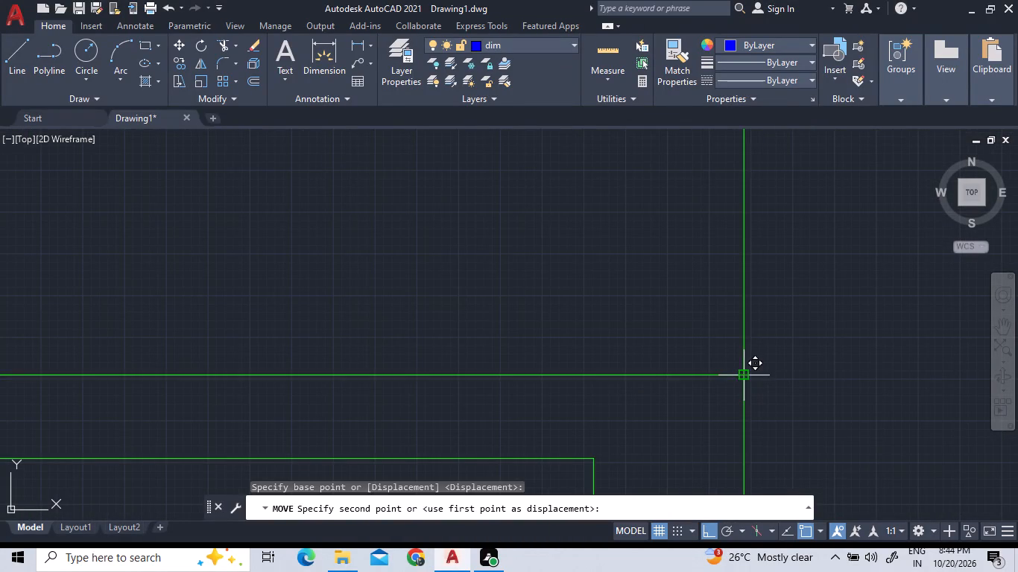
text(1")
key(Return)
scroll(747, 393, down, 4)
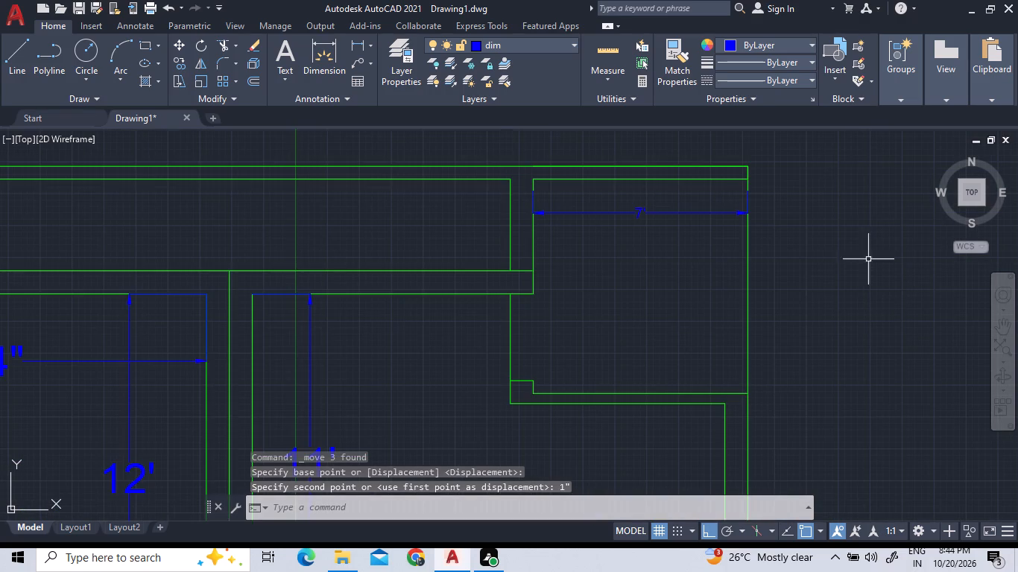
Add a vertical linear dimension for the small corner room's inner height, placed inside the room near its right wall.
click(354, 42)
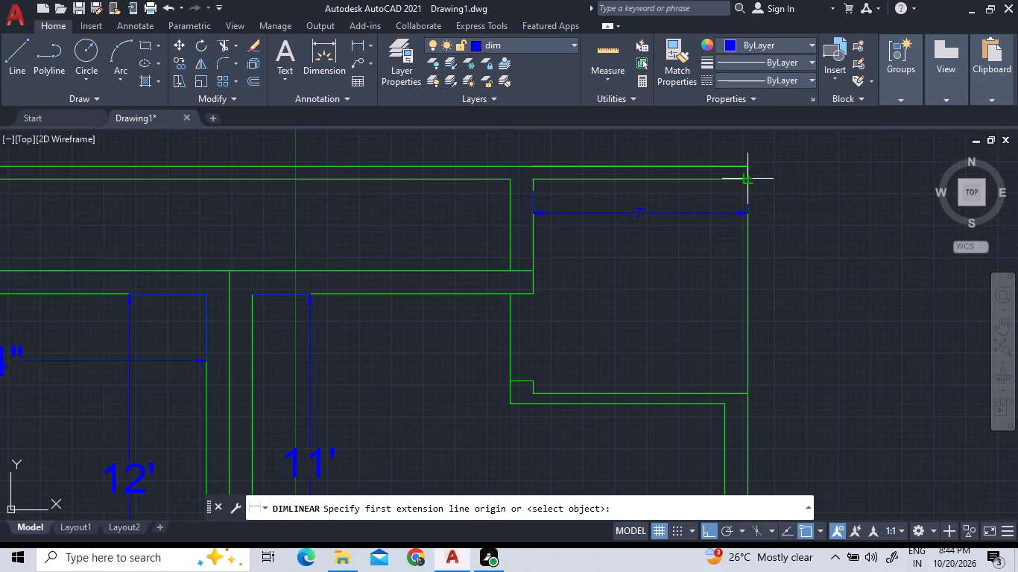
drag(751, 181, 751, 188)
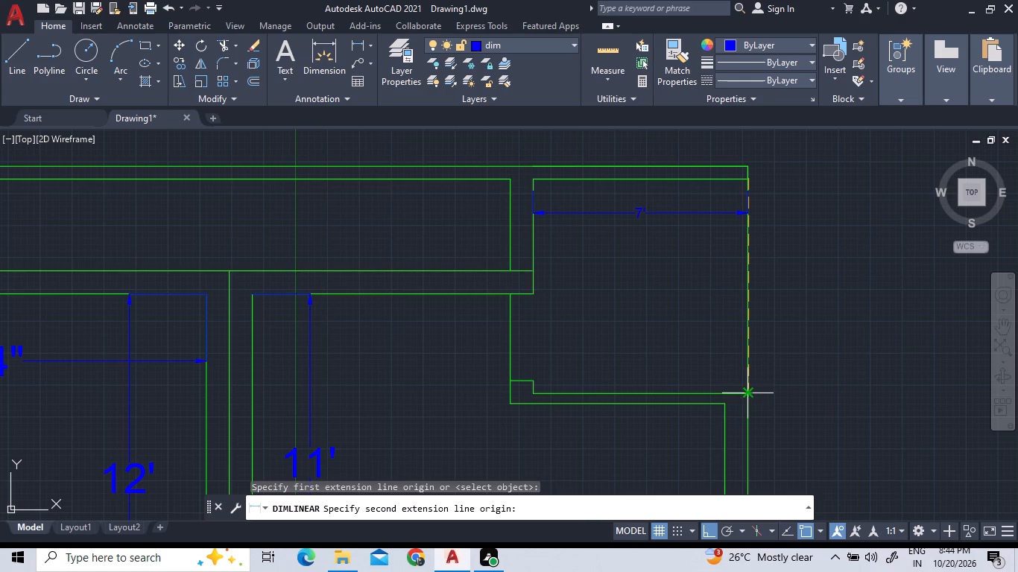
click(746, 393)
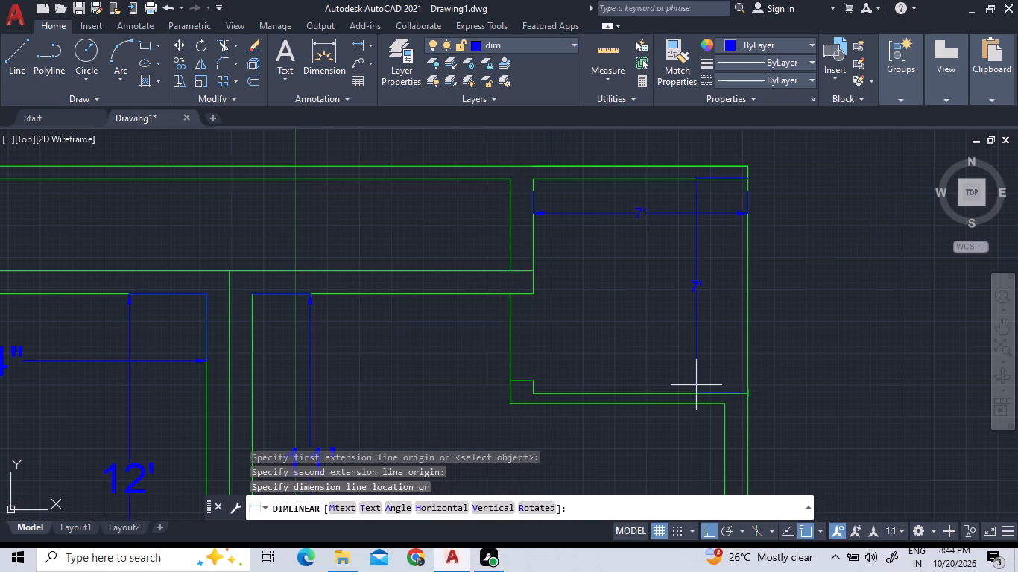
click(696, 385)
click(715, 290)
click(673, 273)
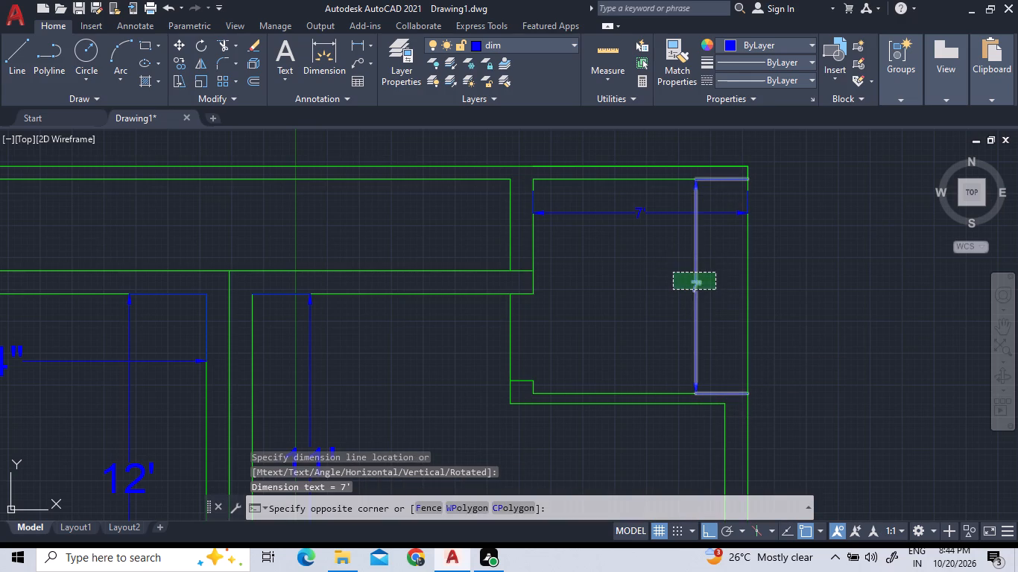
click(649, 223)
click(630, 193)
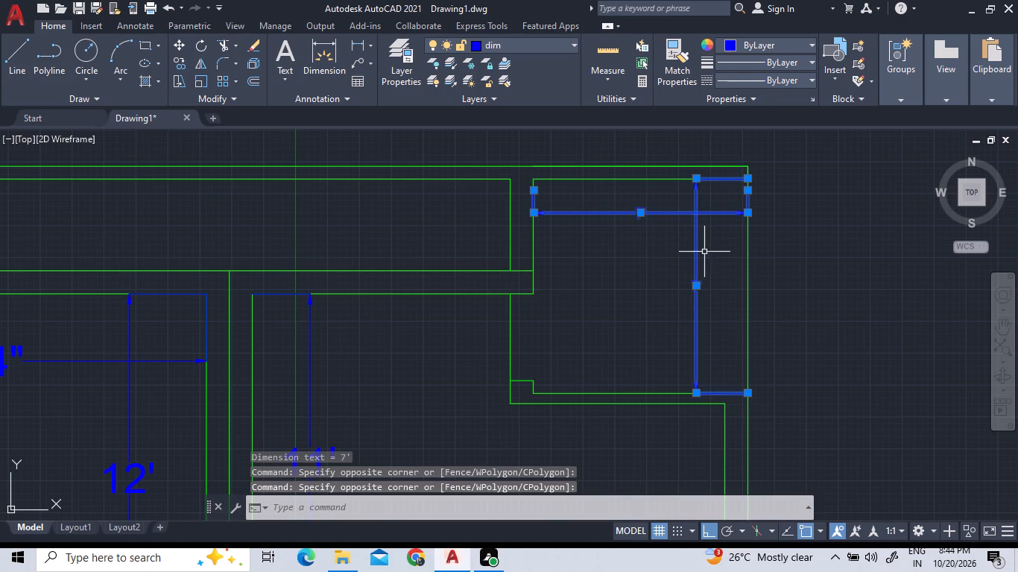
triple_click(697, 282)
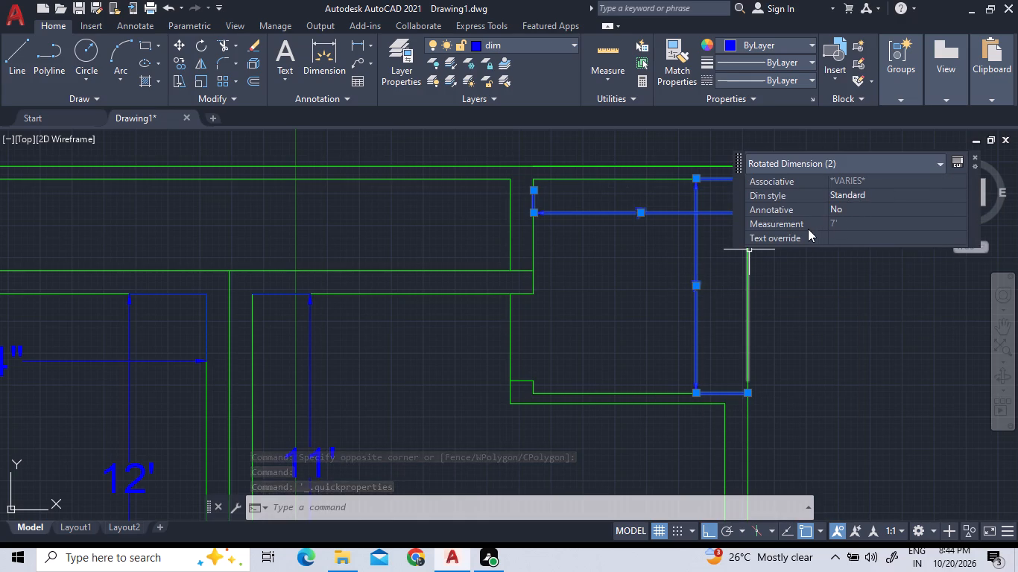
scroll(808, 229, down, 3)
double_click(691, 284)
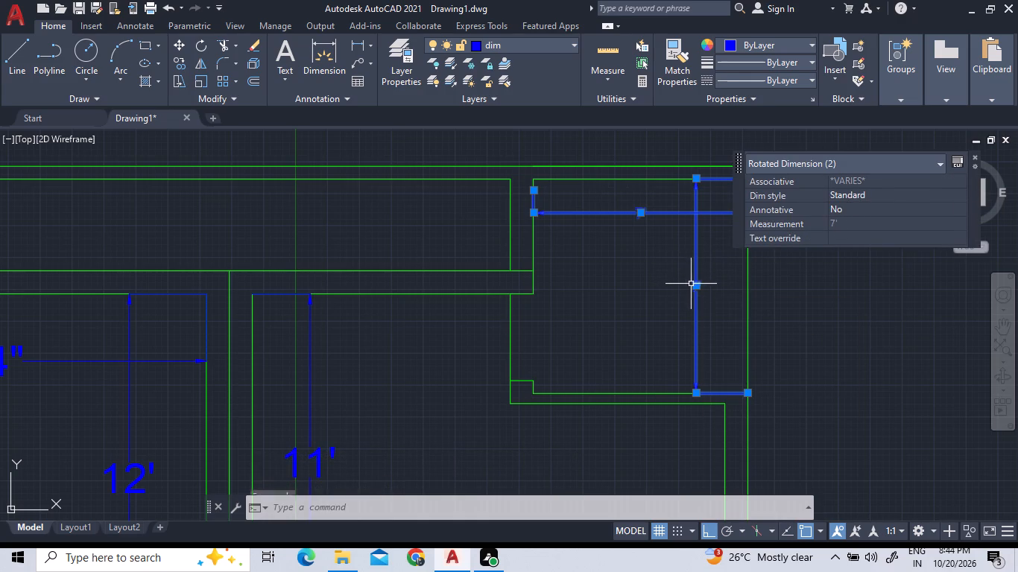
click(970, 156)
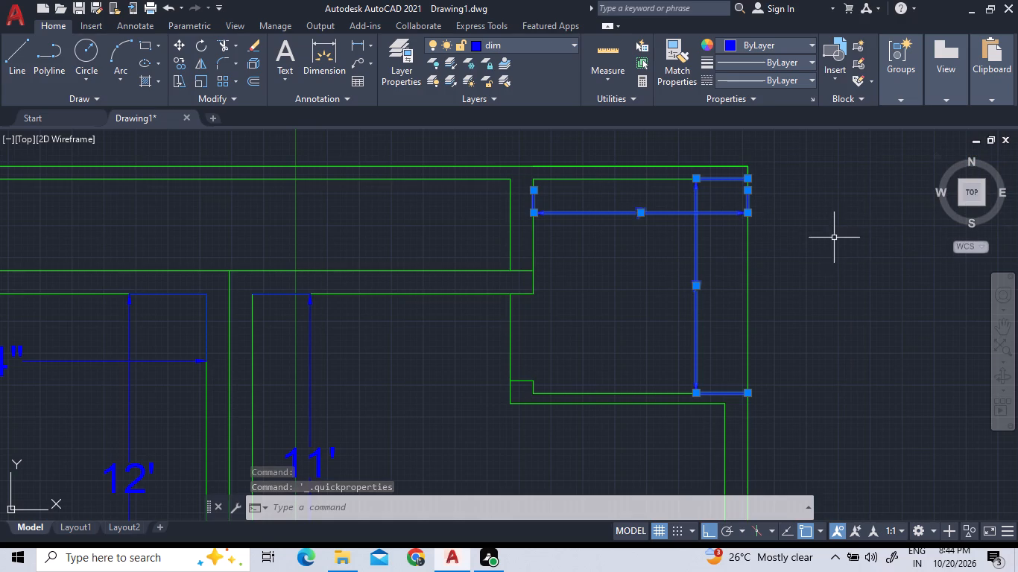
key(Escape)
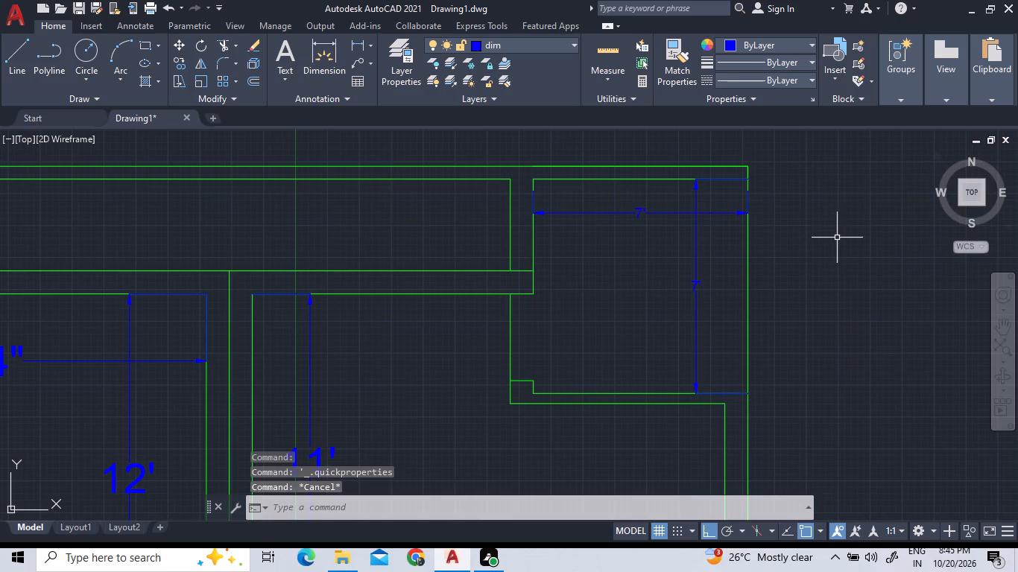
Set the text height of the small corner room's vertical dimension to 1'.
scroll(731, 287, up, 2)
click(713, 289)
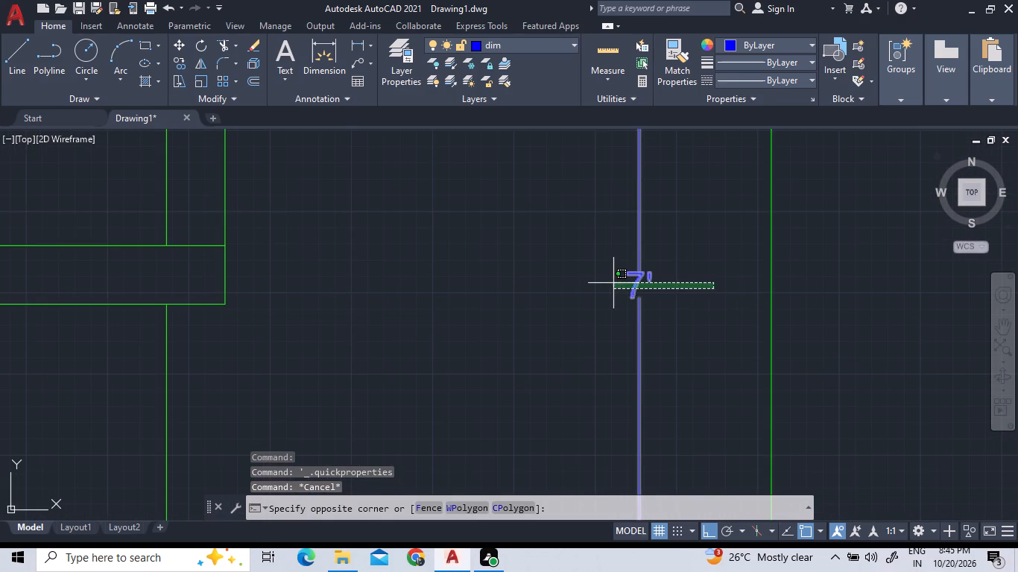
triple_click(613, 283)
click(657, 287)
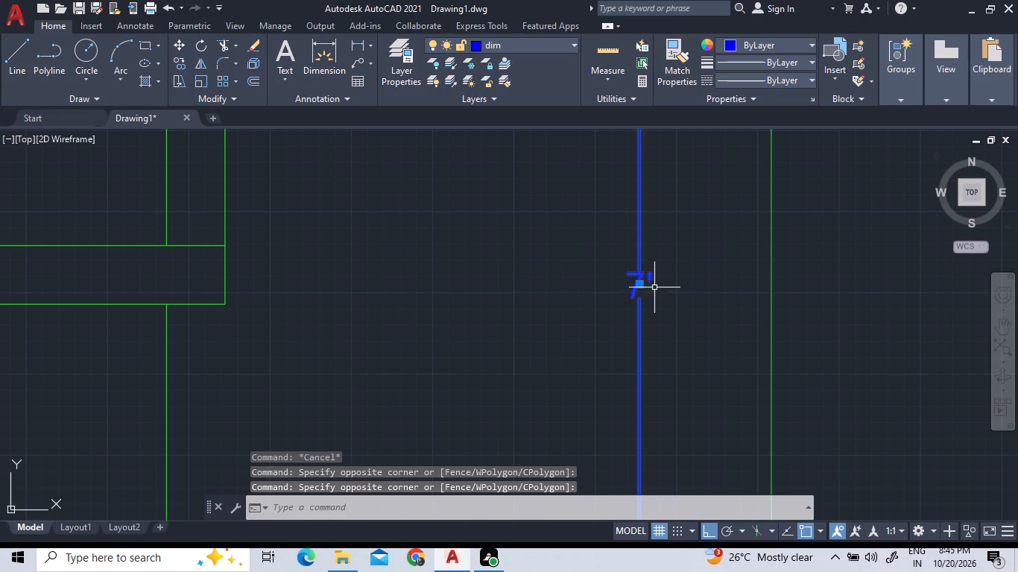
triple_click(643, 276)
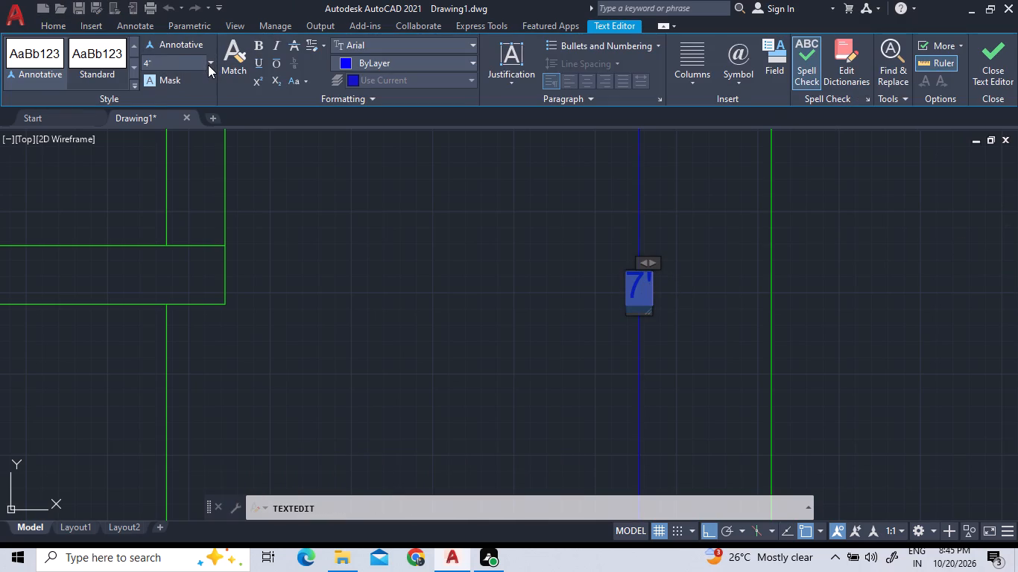
click(208, 65)
click(200, 74)
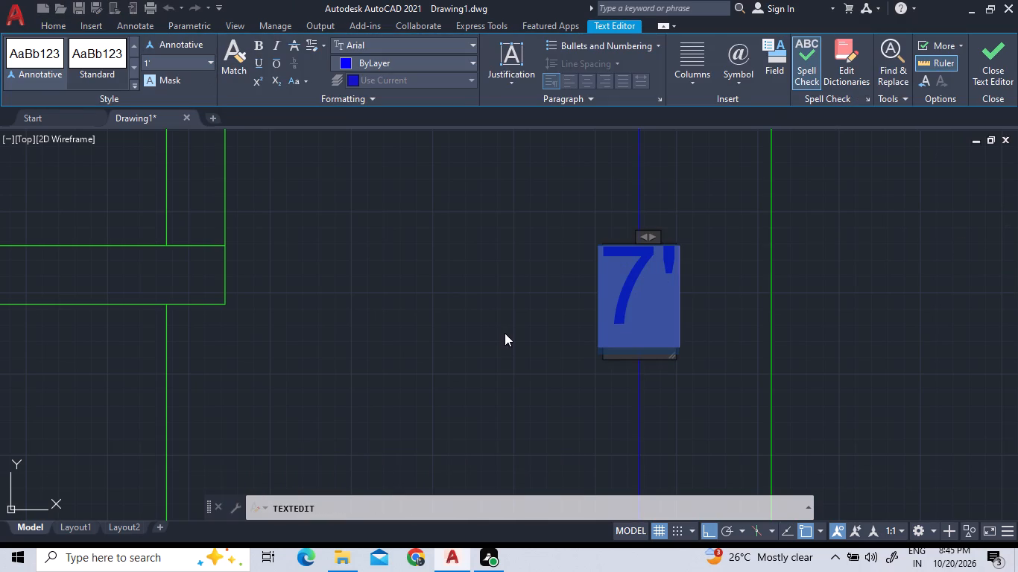
scroll(505, 337, down, 4)
scroll(507, 299, up, 4)
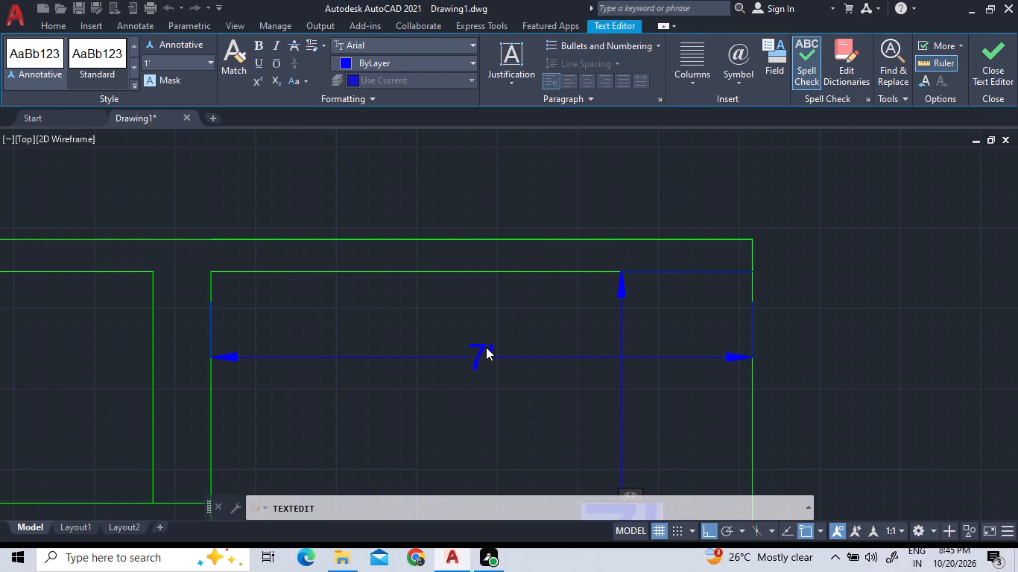
triple_click(481, 346)
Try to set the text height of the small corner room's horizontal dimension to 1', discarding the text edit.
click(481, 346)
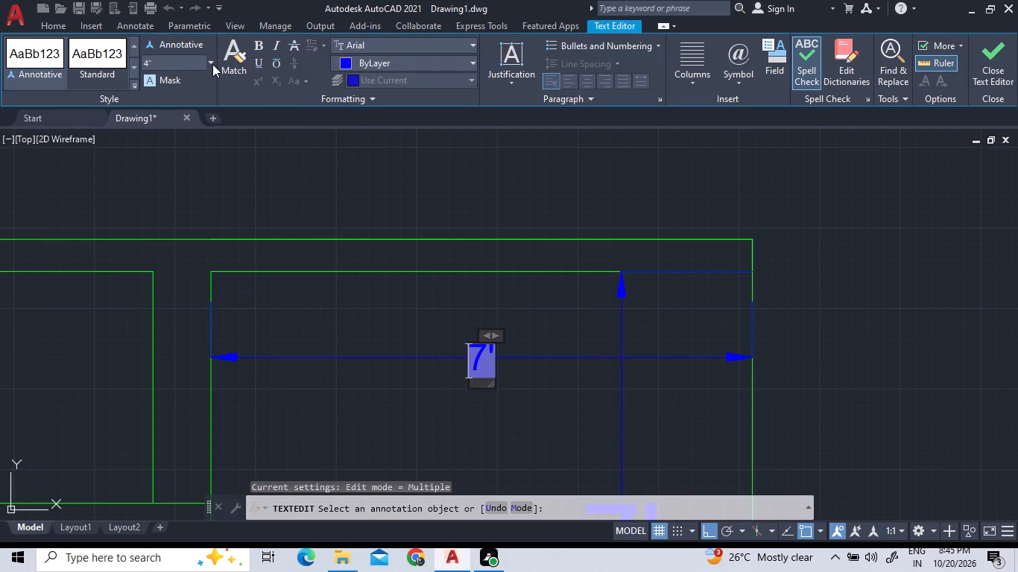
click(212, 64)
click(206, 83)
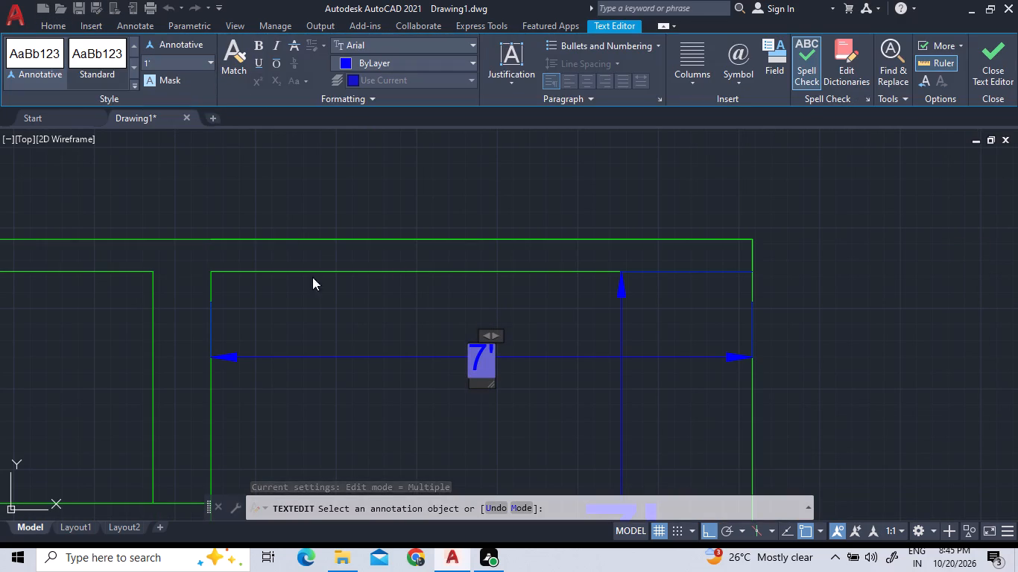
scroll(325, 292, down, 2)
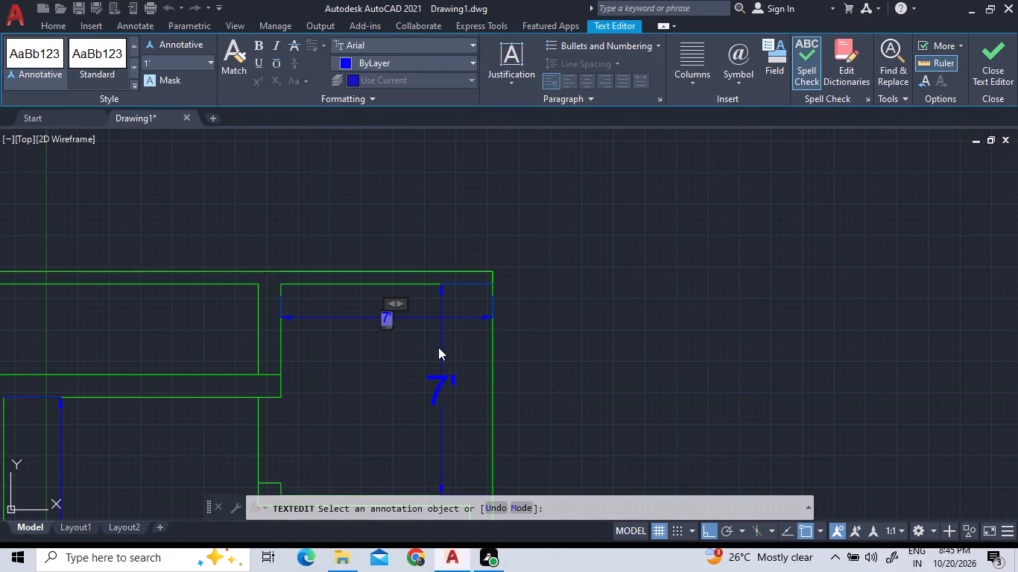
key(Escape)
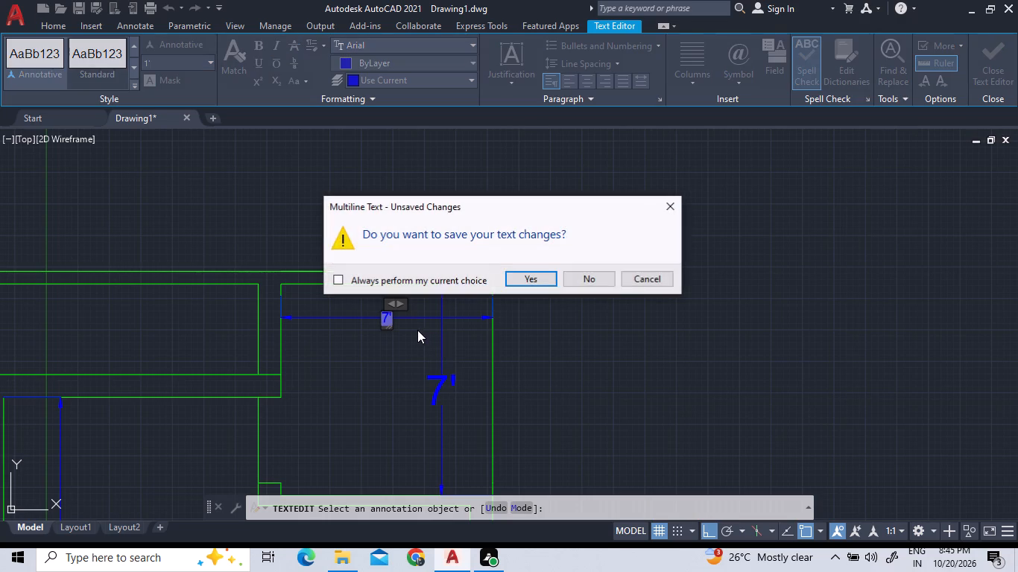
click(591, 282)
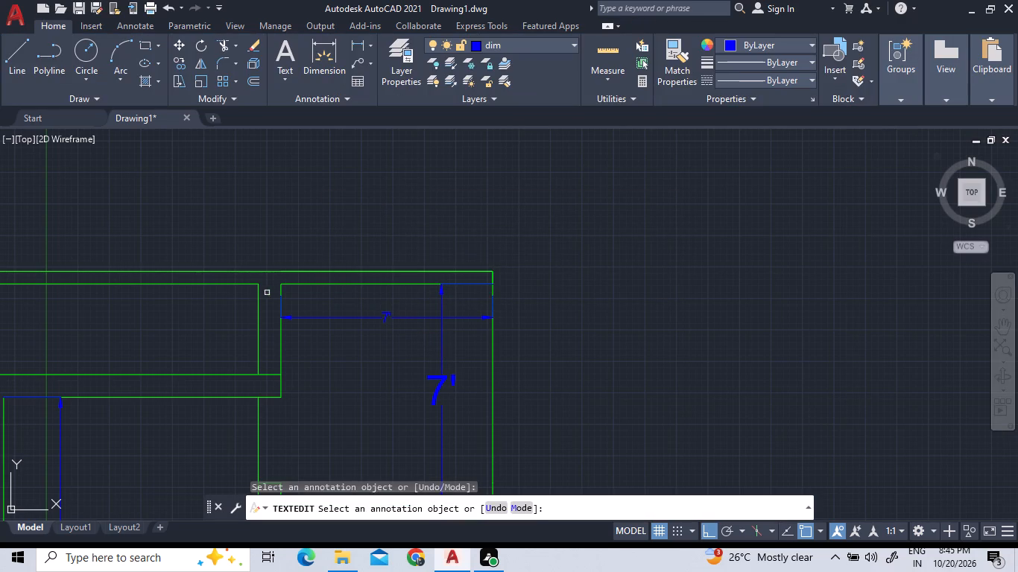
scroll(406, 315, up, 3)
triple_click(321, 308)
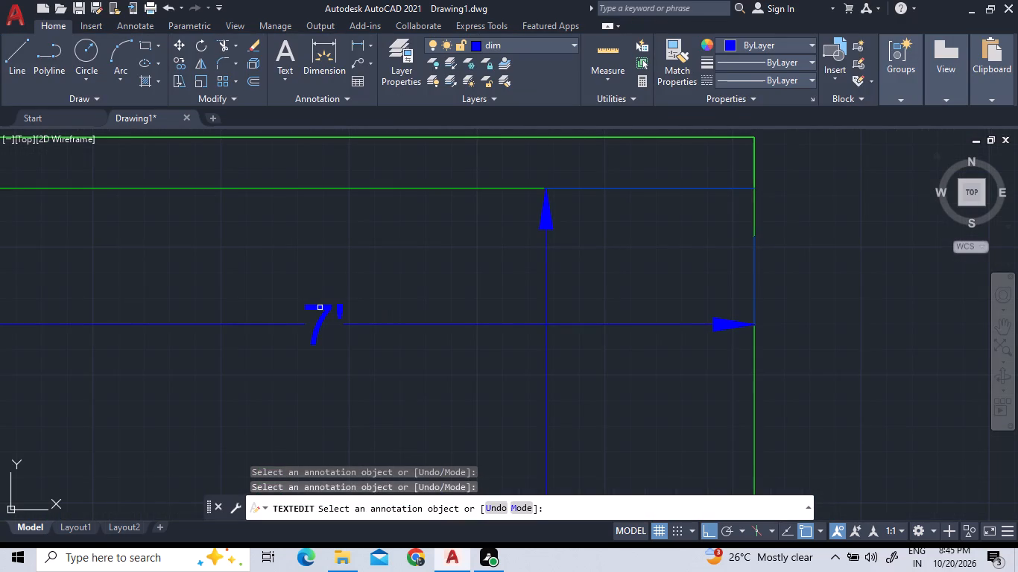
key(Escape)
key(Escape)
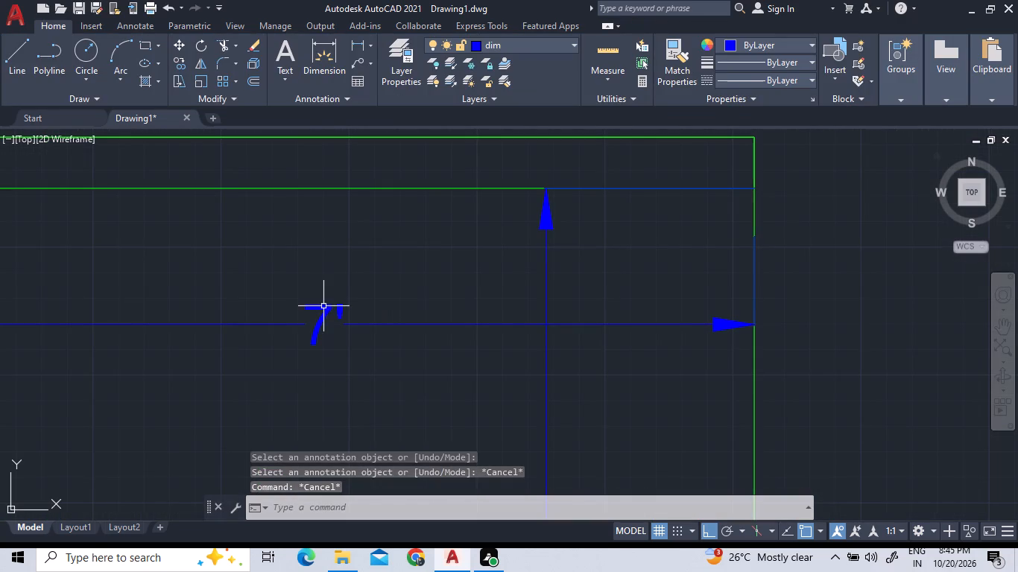
Set the text height of the small corner room's horizontal dimension to 1'.
triple_click(324, 306)
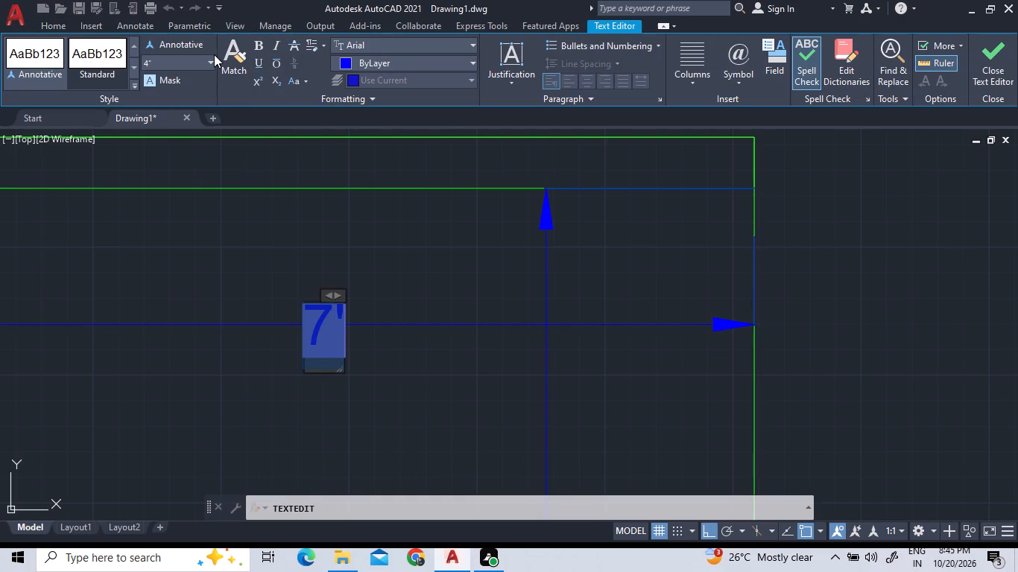
click(209, 60)
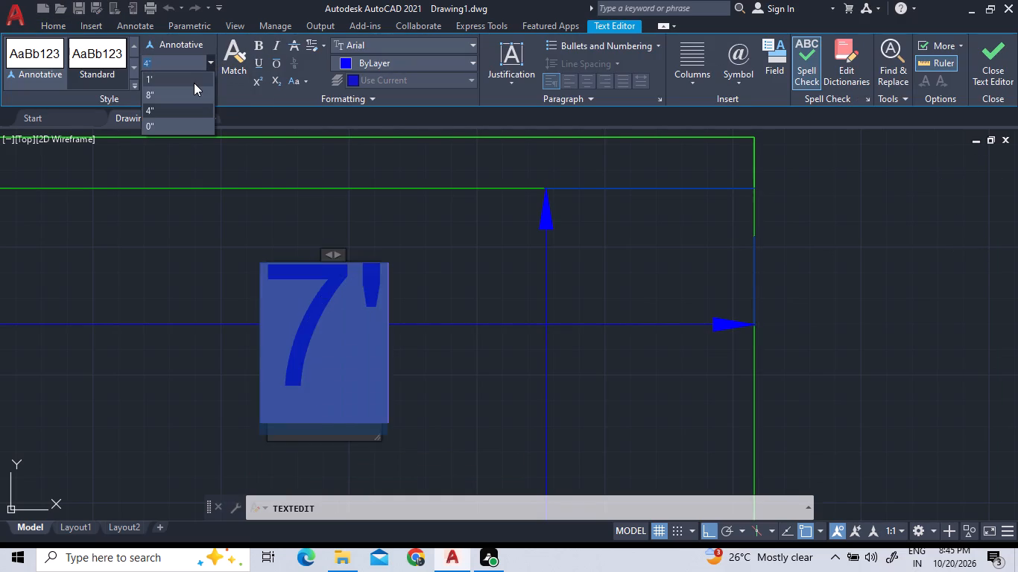
click(194, 83)
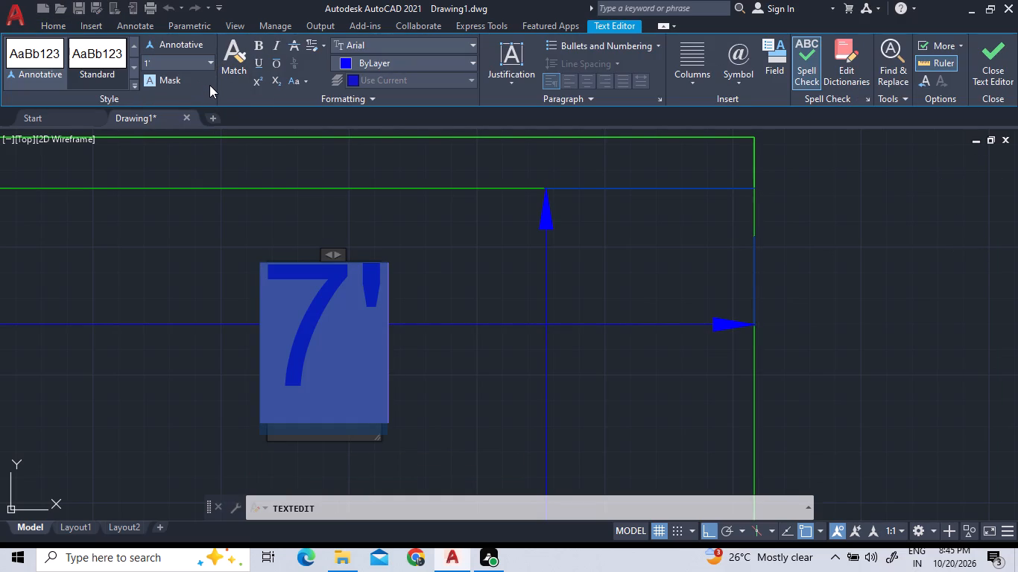
click(483, 386)
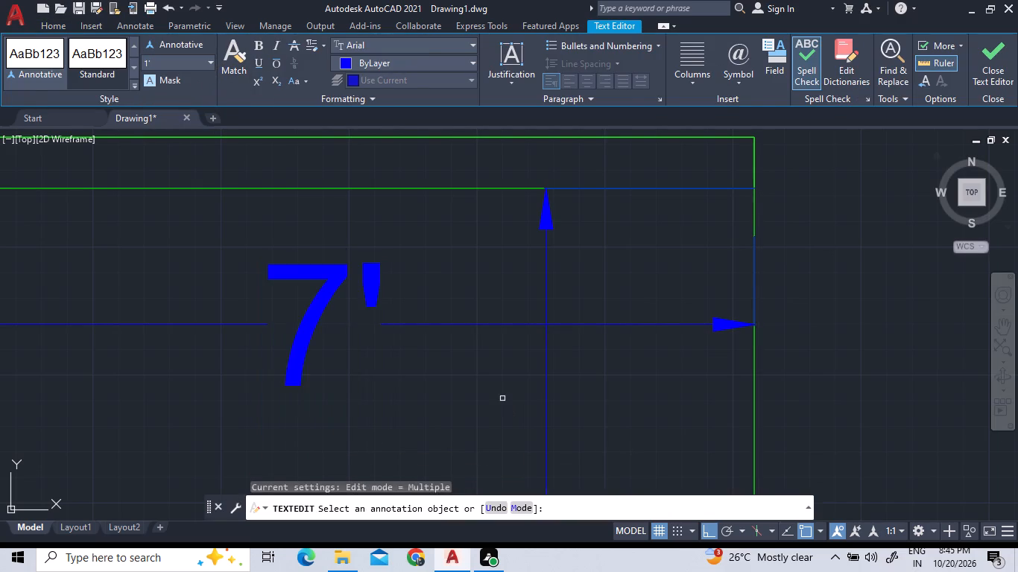
Examine the dimension text sizes across the upper rooms and the layout of the rooms below them.
scroll(573, 433, down, 6)
scroll(598, 378, down, 2)
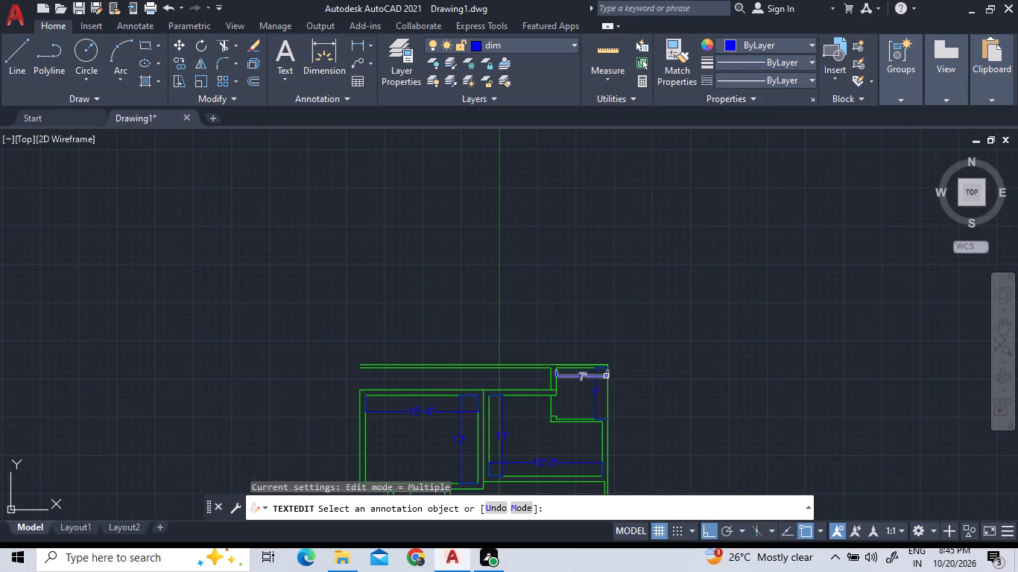
scroll(605, 448, up, 2)
scroll(605, 448, down, 1)
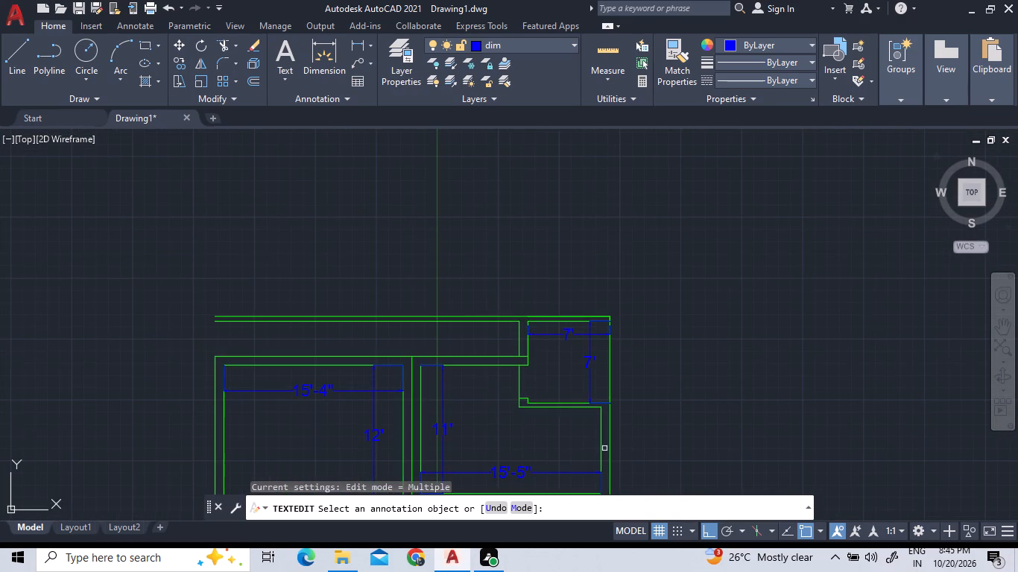
scroll(604, 482, down, 3)
scroll(604, 500, up, 5)
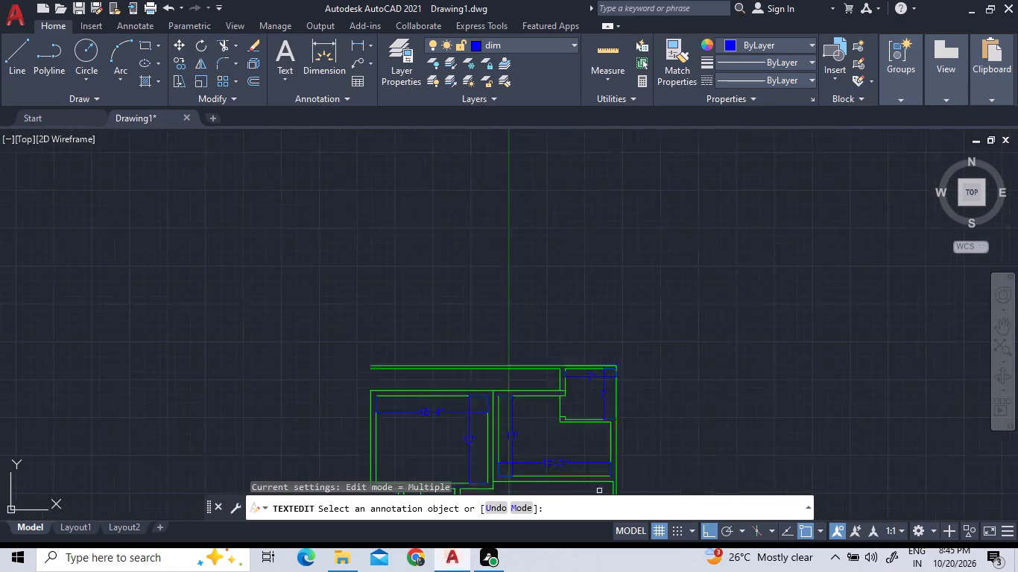
scroll(599, 489, up, 1)
middle_drag(584, 418, 499, 267)
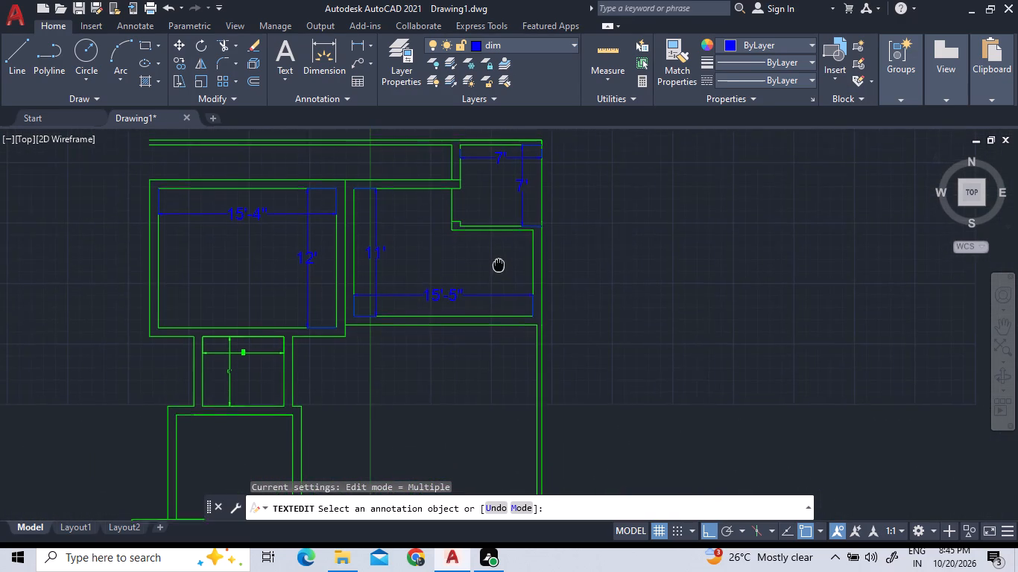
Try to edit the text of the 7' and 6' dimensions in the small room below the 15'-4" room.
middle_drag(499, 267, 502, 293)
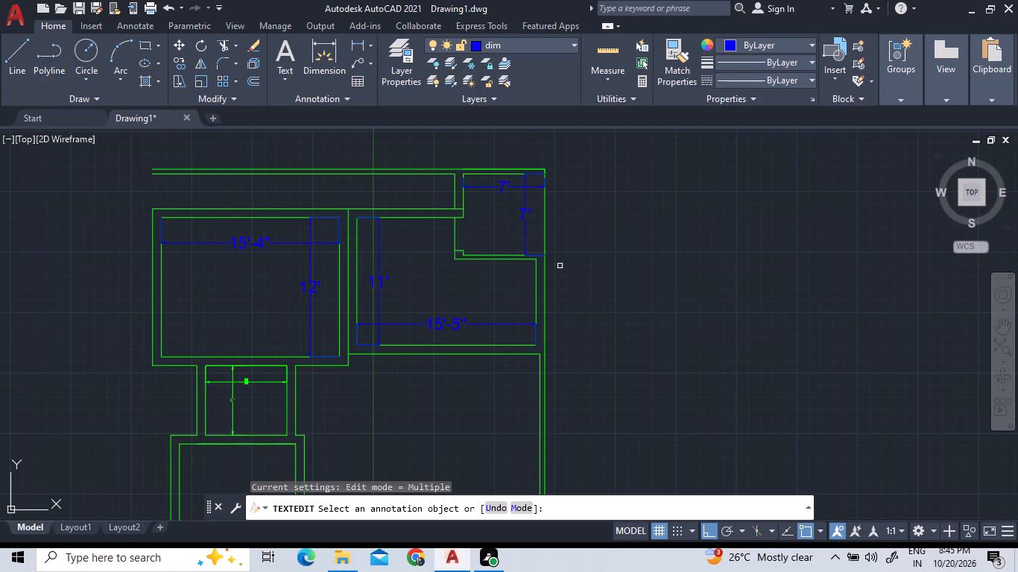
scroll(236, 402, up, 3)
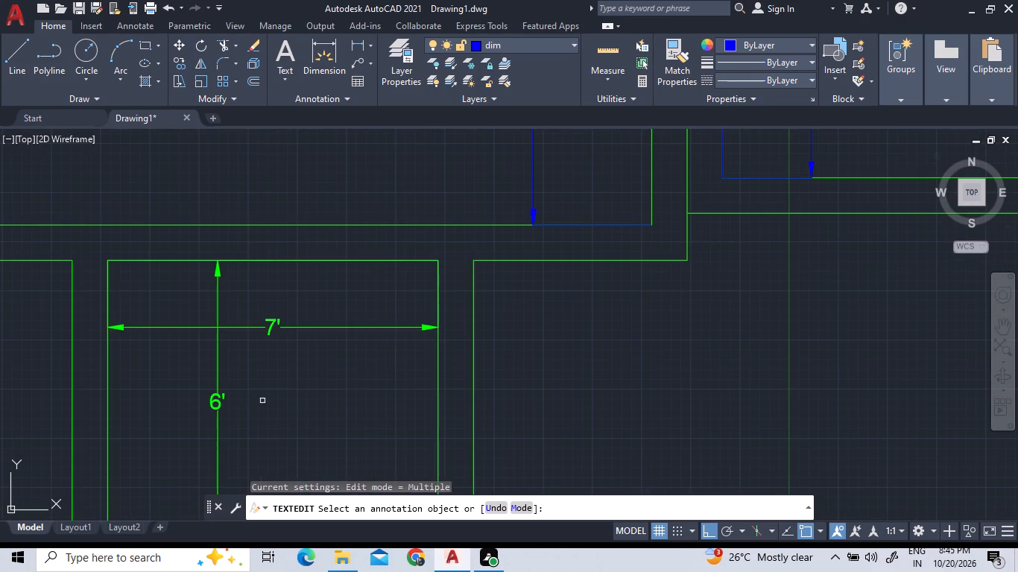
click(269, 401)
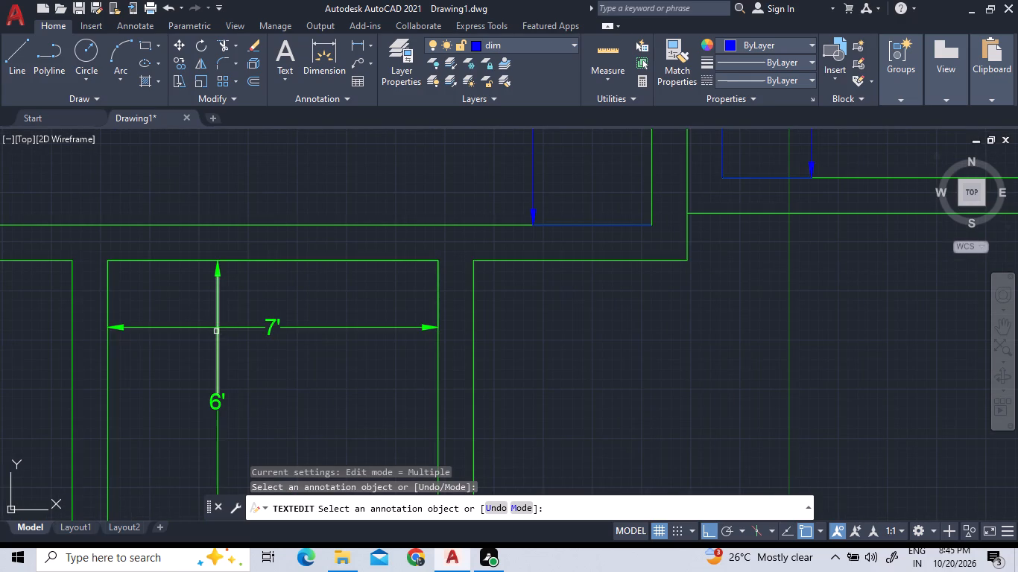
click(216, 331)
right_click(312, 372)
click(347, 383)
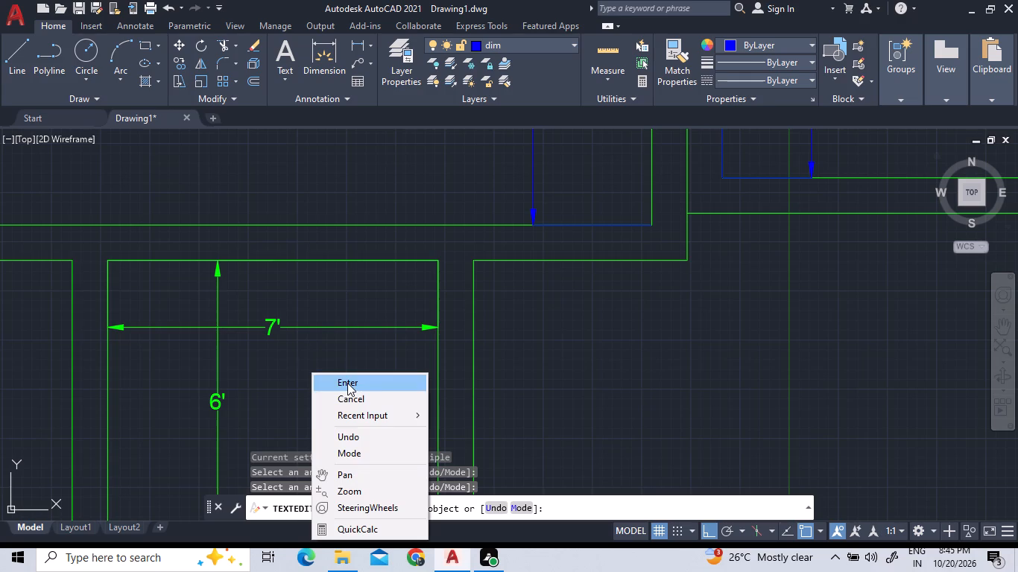
Move the small room's 7' dimension text and line, plus the upper part of the vertical dimension line, to the dim layer.
click(335, 375)
click(190, 313)
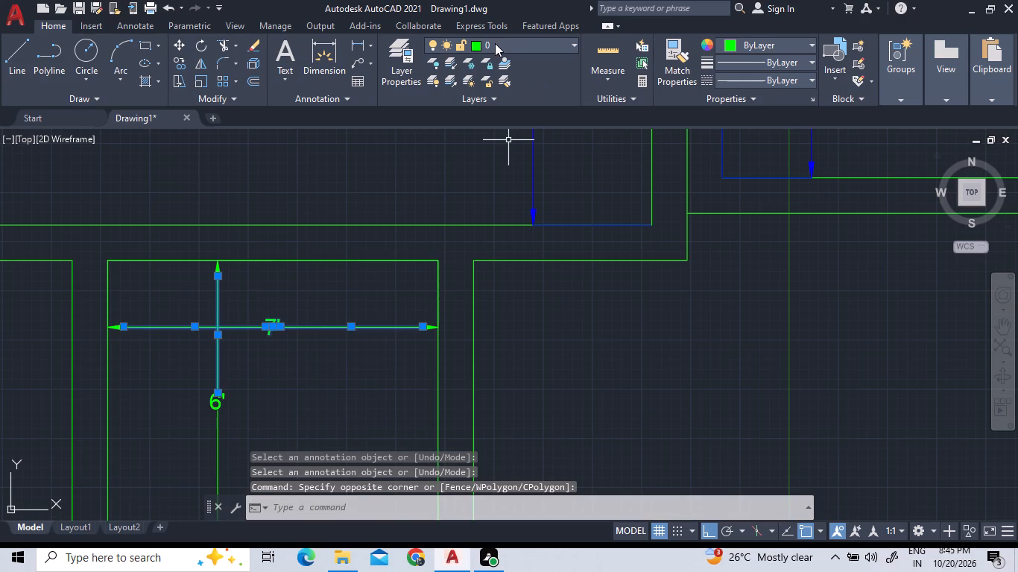
click(524, 42)
click(516, 119)
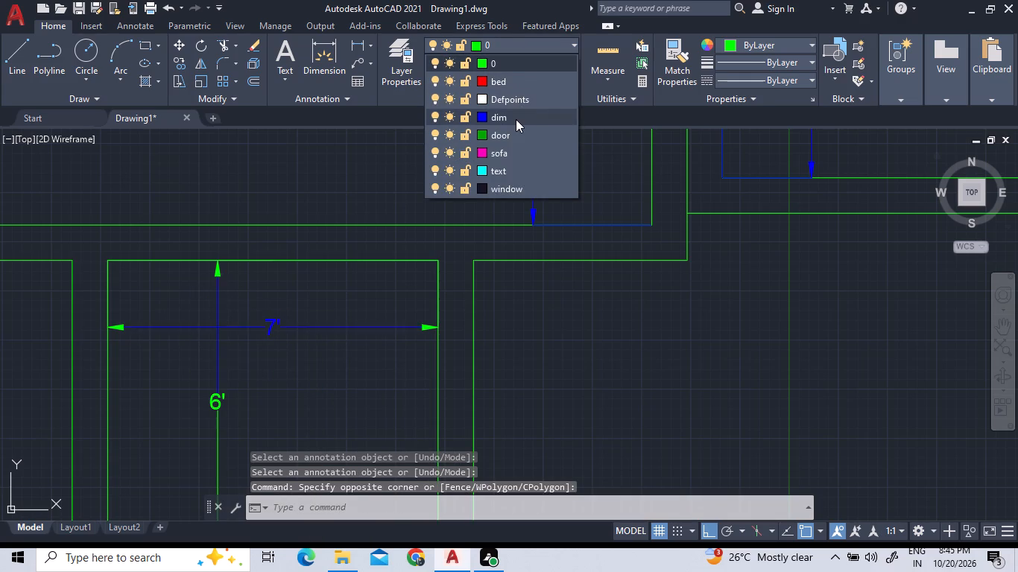
Move the small room's 6' dimension text, lower dimension line and all four arrowheads to the dim layer.
click(266, 438)
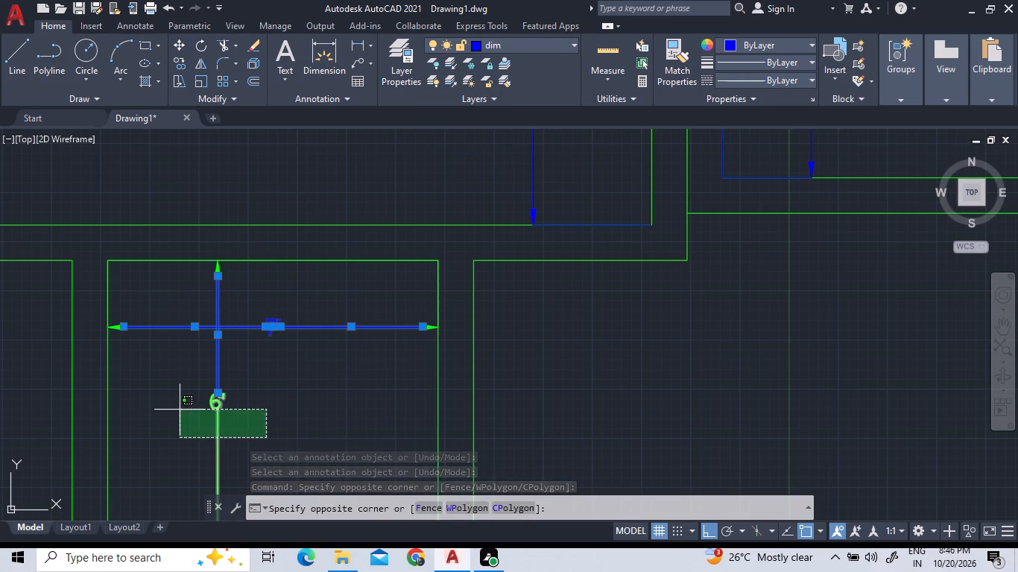
click(180, 408)
scroll(218, 261, up, 2)
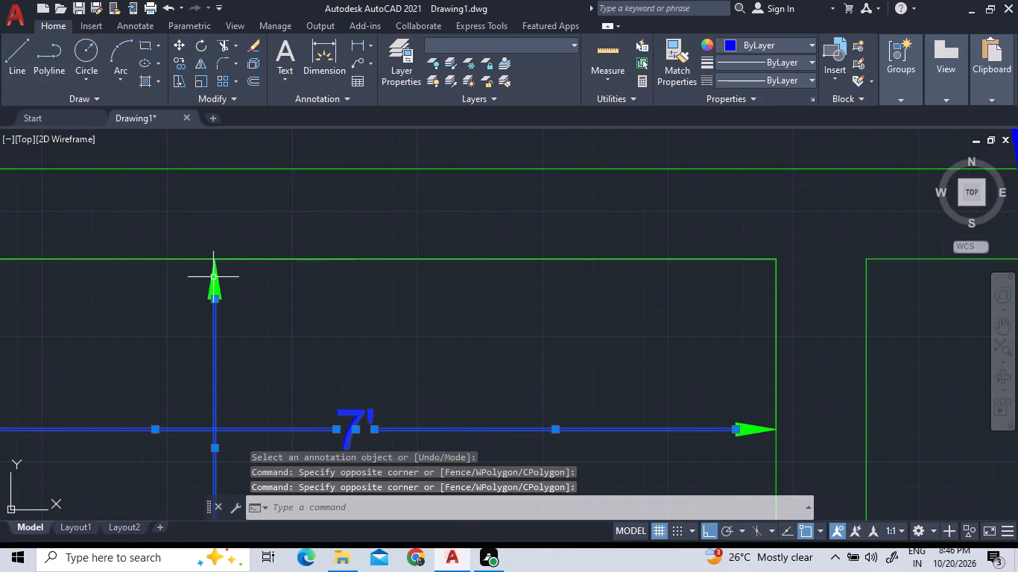
click(213, 278)
scroll(397, 321, down, 2)
scroll(538, 372, up, 3)
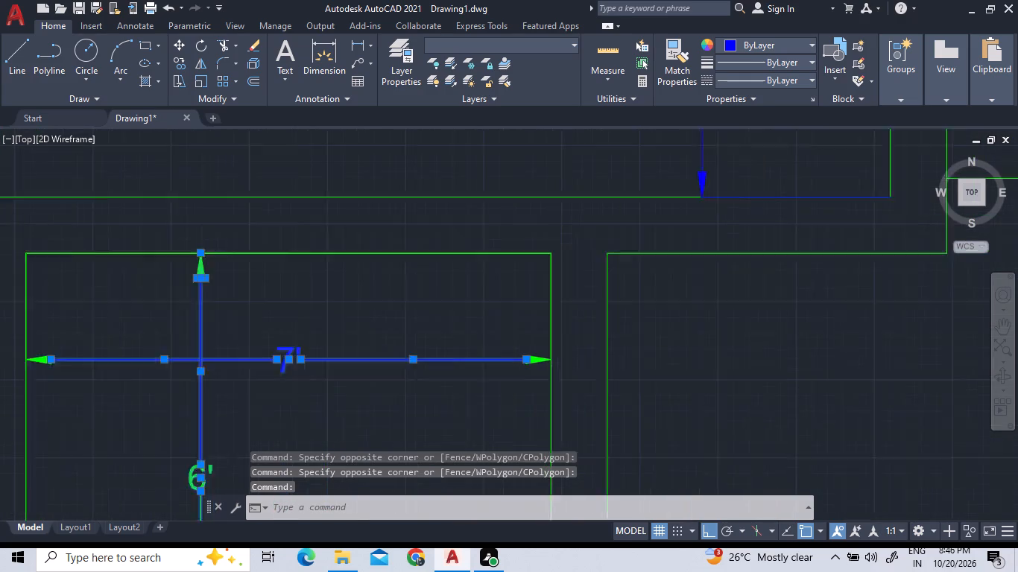
click(551, 348)
scroll(513, 313, down, 3)
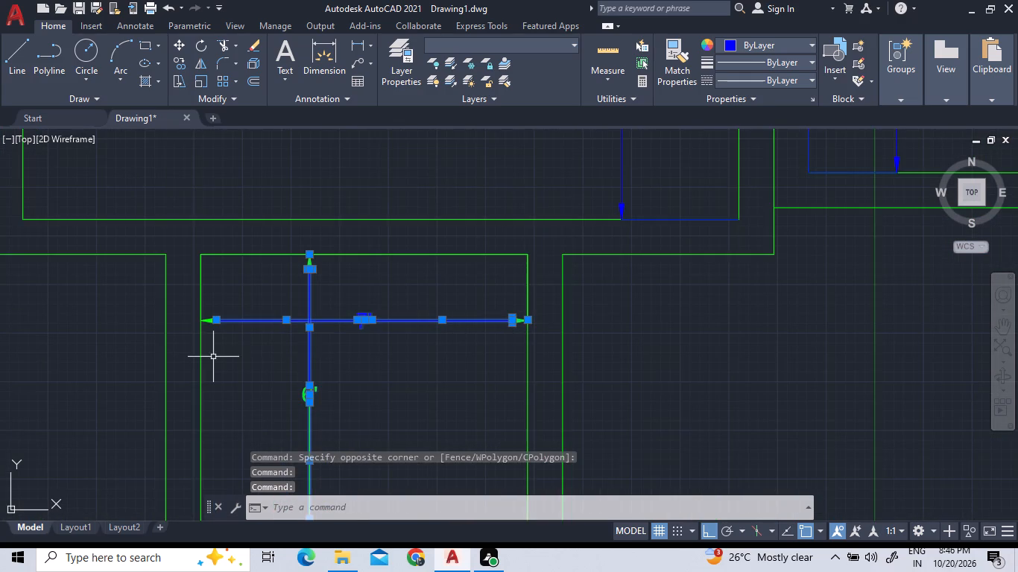
scroll(196, 324, up, 3)
click(274, 322)
scroll(274, 292, down, 3)
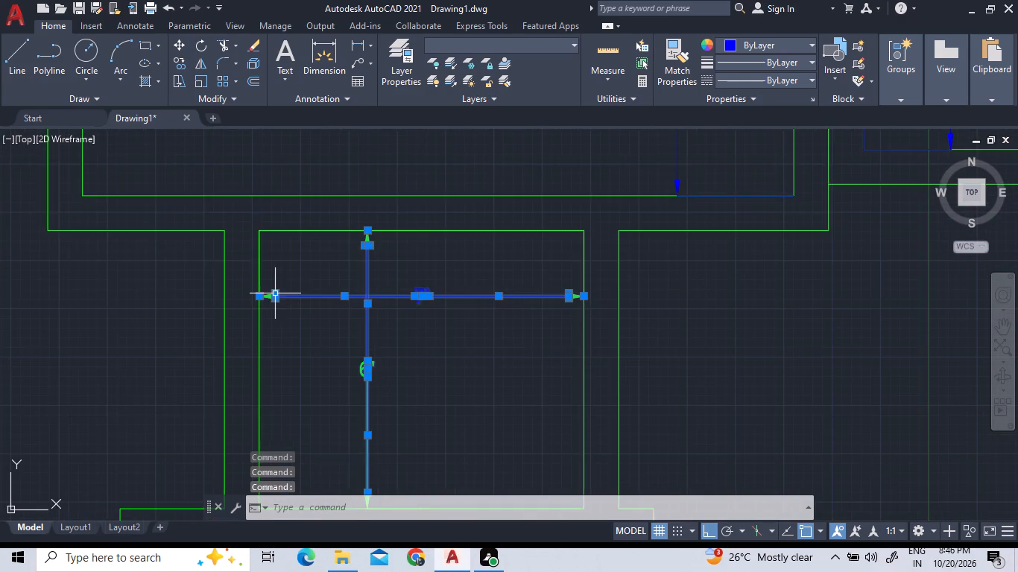
scroll(285, 305, down, 1)
scroll(348, 447, up, 2)
scroll(297, 410, up, 4)
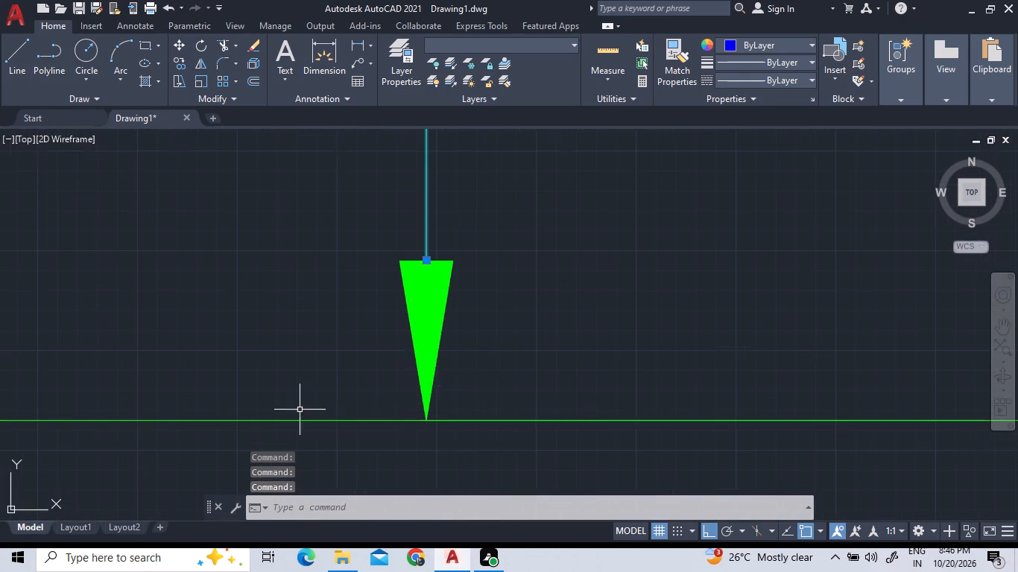
drag(509, 361, 475, 361)
click(243, 331)
click(546, 48)
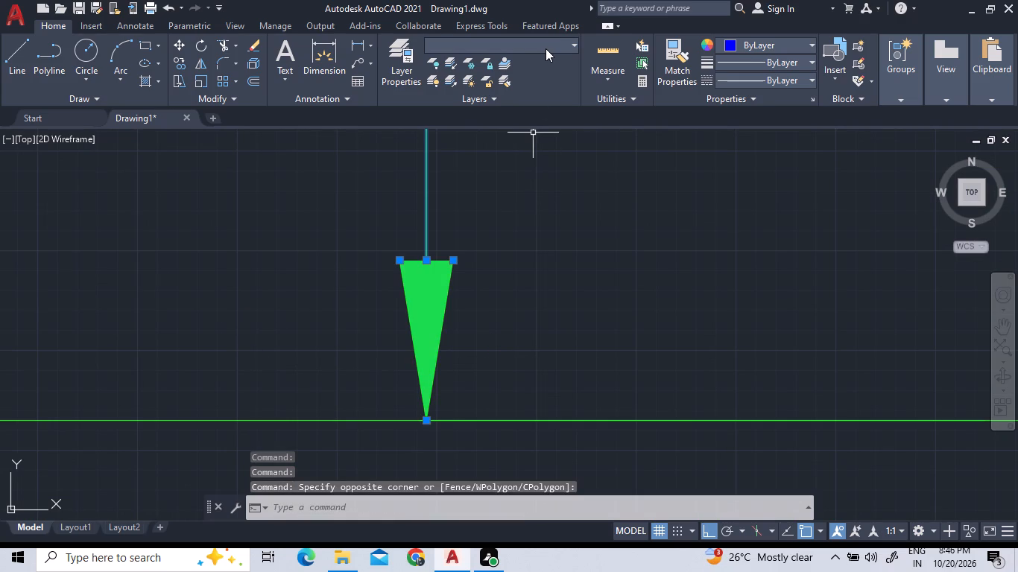
click(532, 118)
Clear the selection and examine the small room's dimension text against the neighbouring rooms' dimensions.
scroll(585, 269, down, 13)
scroll(607, 225, up, 4)
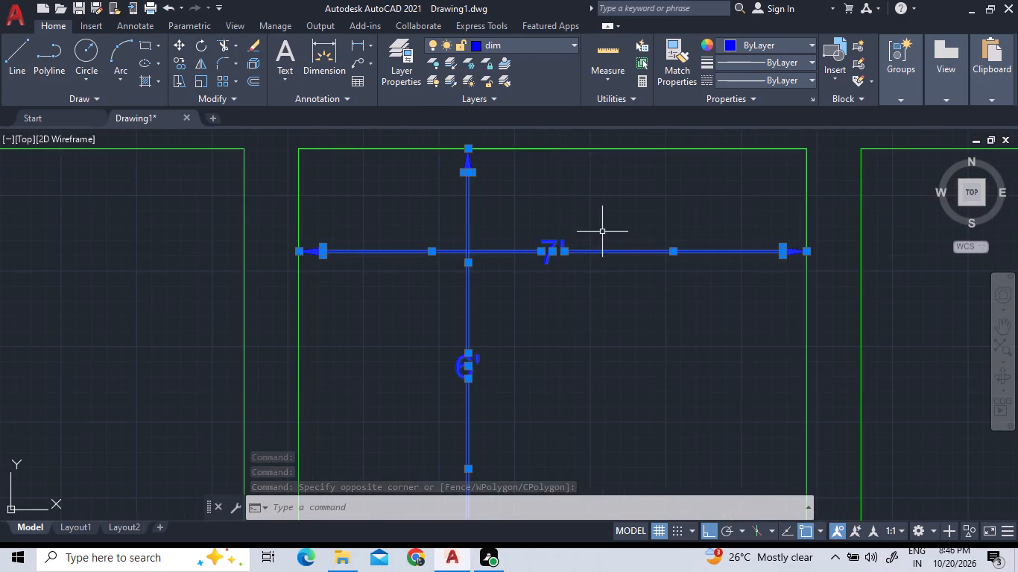
scroll(594, 273, up, 2)
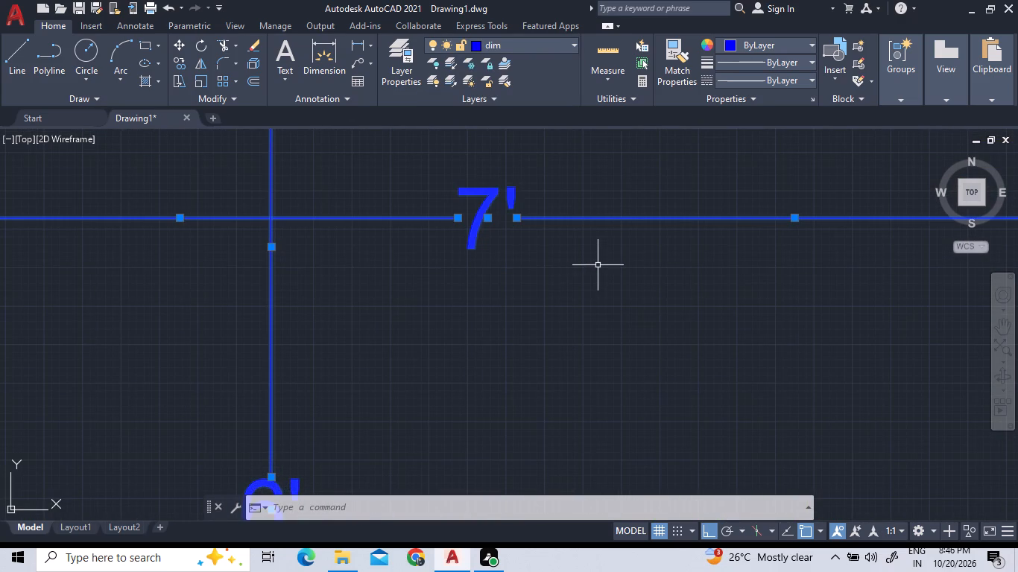
scroll(603, 280, down, 2)
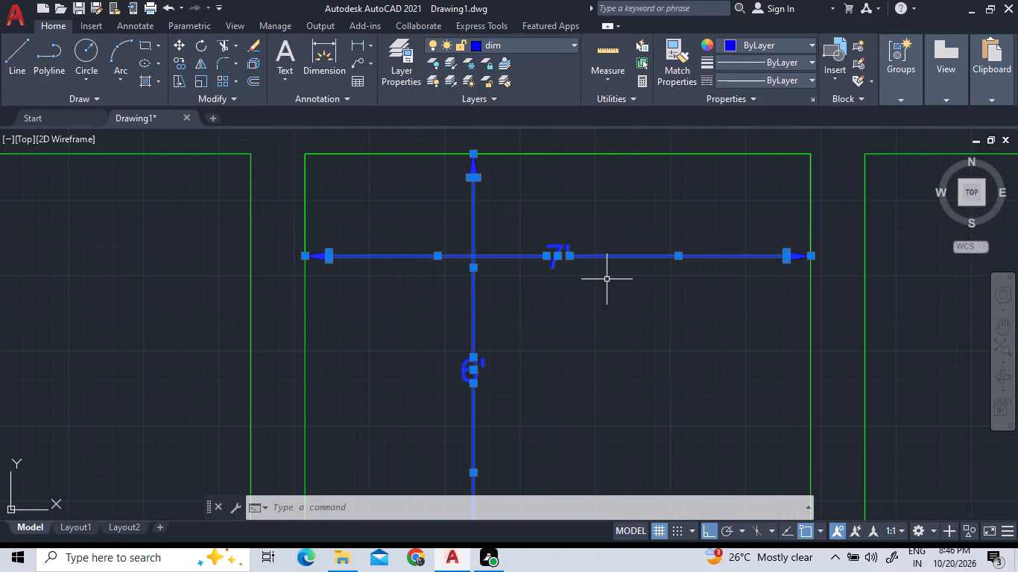
scroll(607, 279, down, 2)
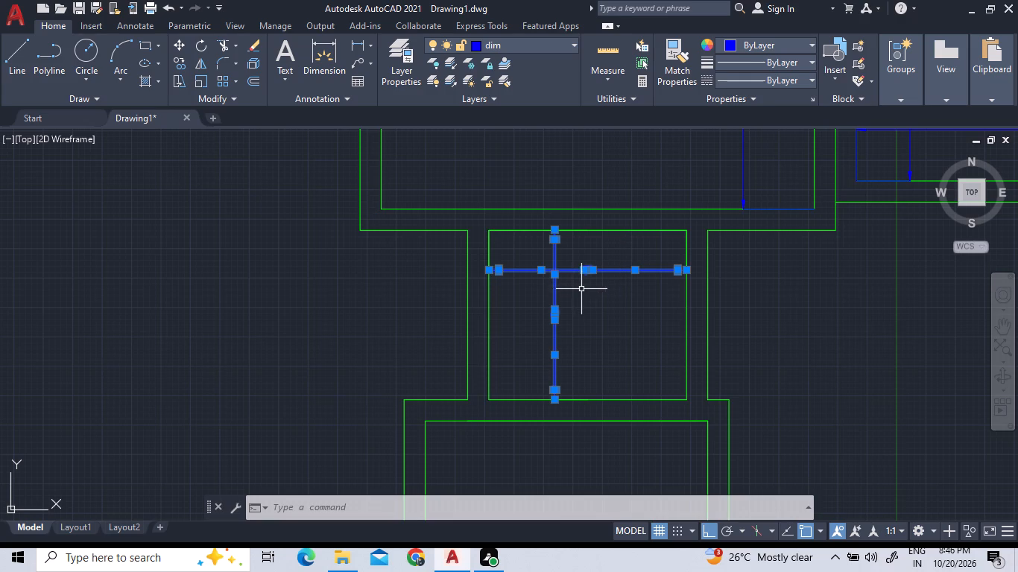
key(Escape)
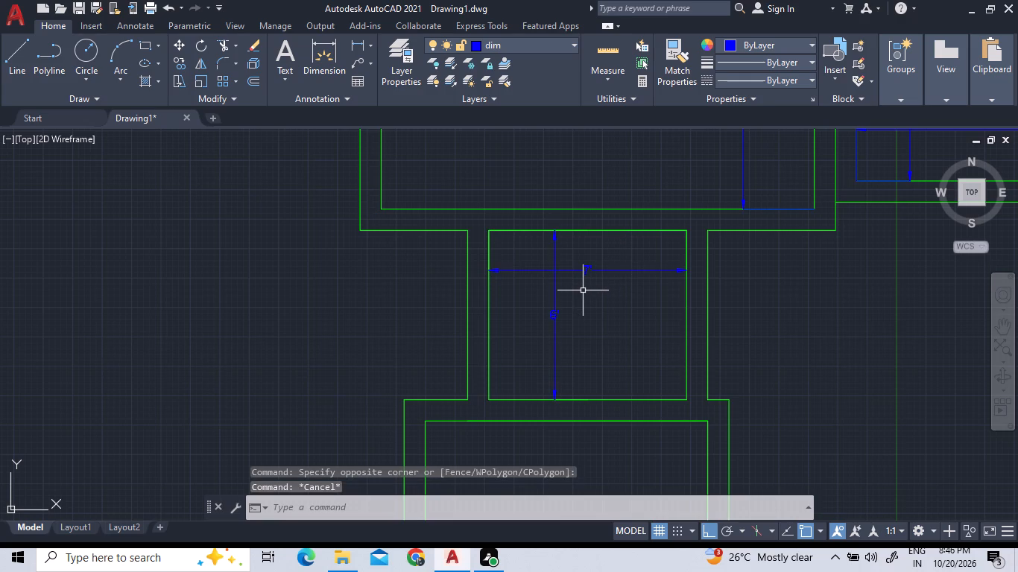
scroll(595, 268, up, 4)
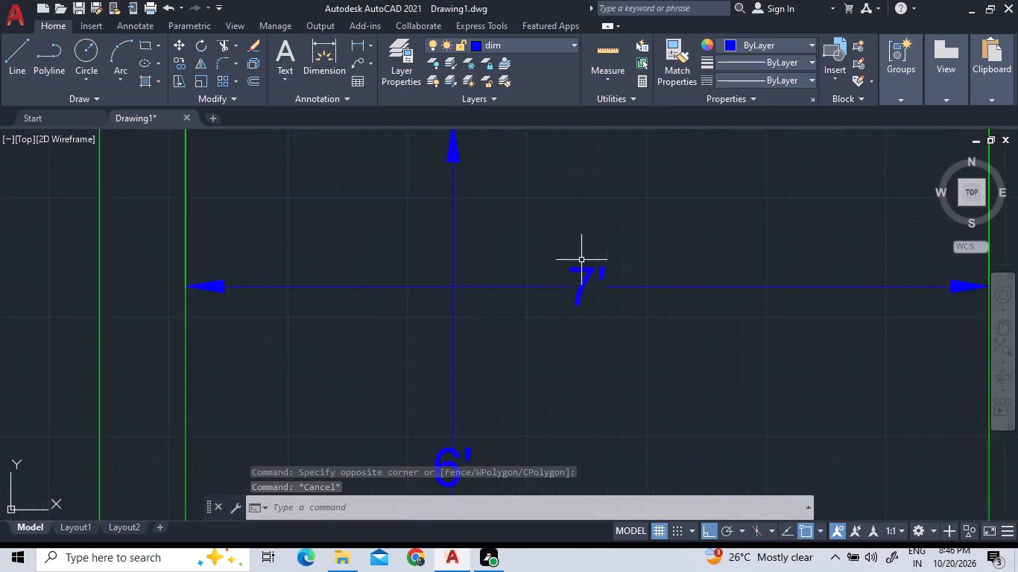
scroll(588, 267, up, 3)
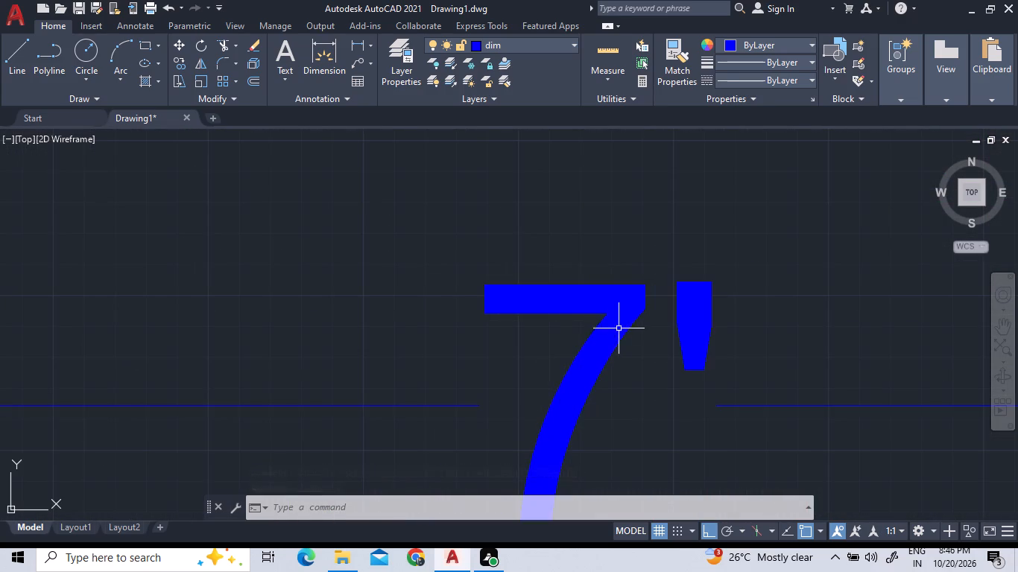
scroll(618, 343, down, 6)
scroll(643, 425, down, 2)
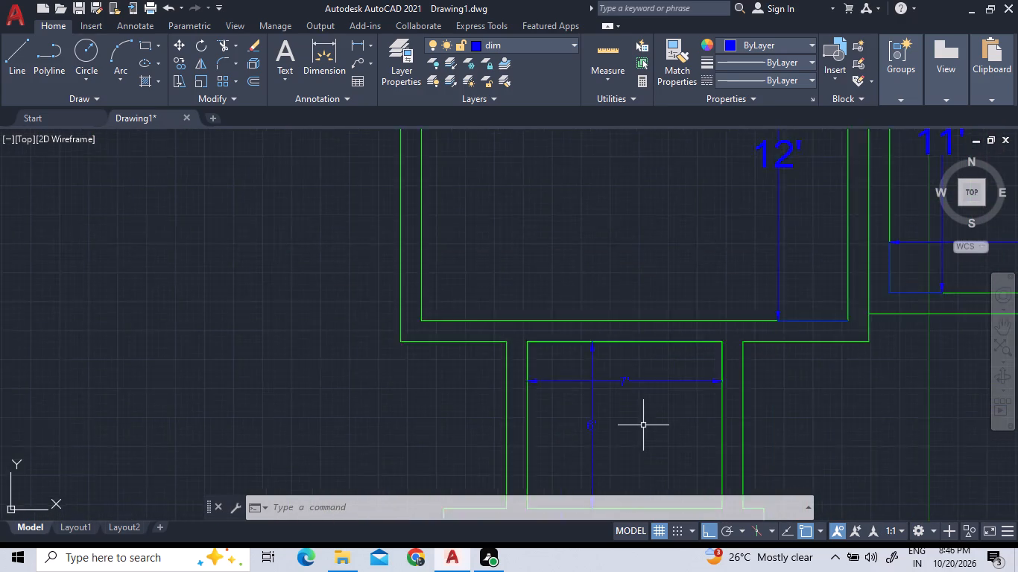
middle_drag(646, 416, 291, 265)
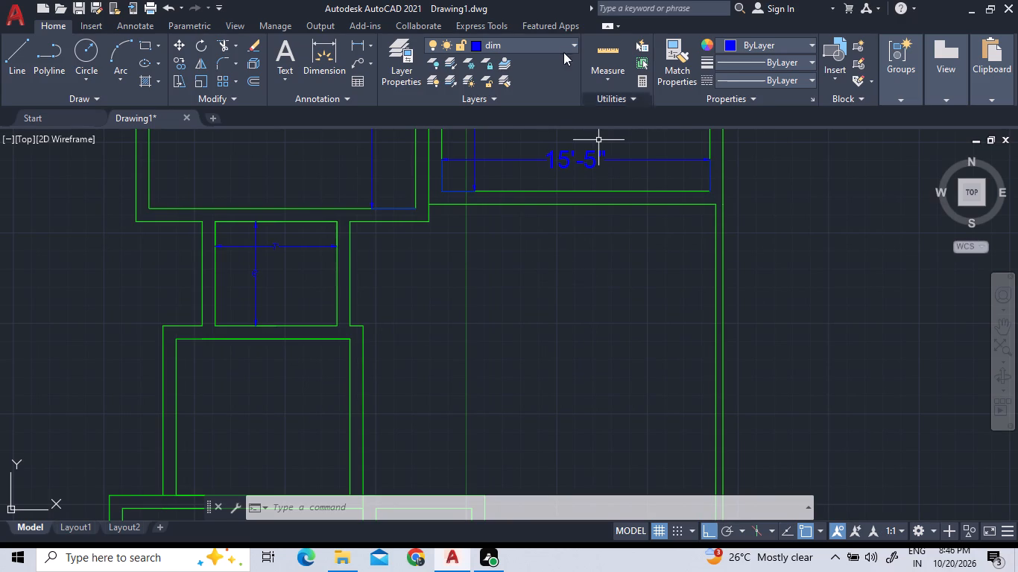
Quick-measure the open area below the 15'-5" room and its surrounding walls.
click(620, 54)
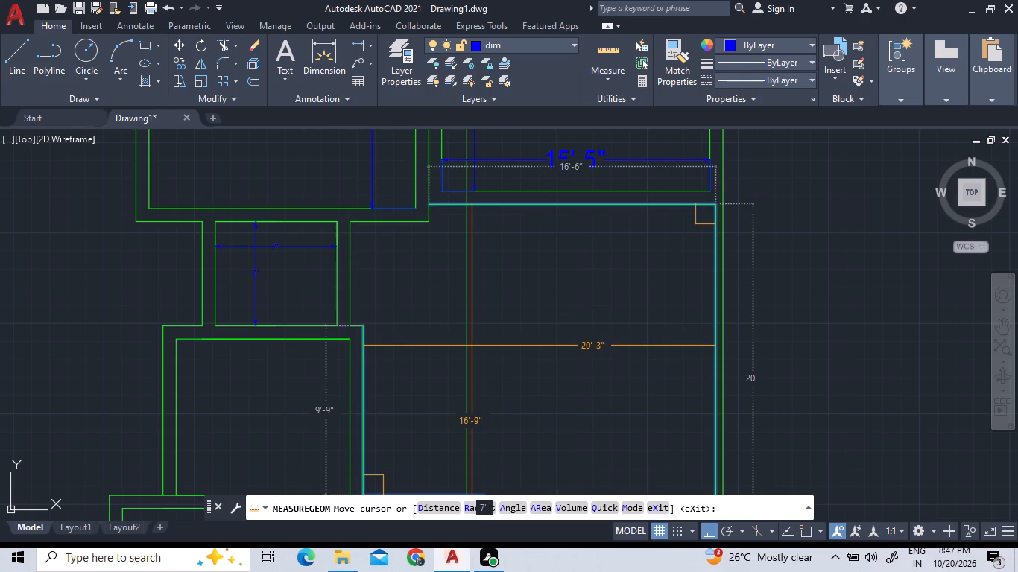
scroll(460, 334, down, 2)
right_click(677, 343)
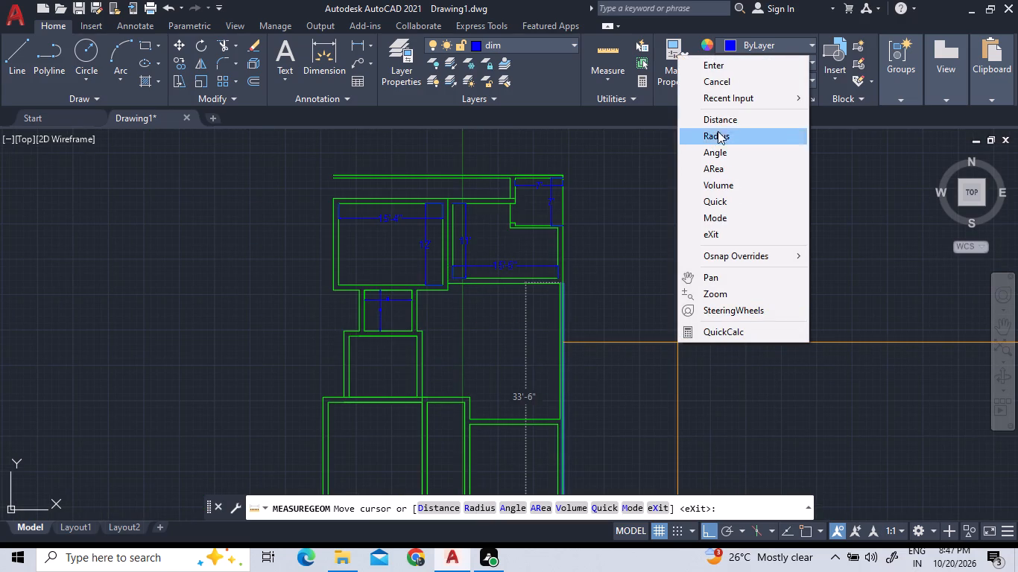
click(712, 62)
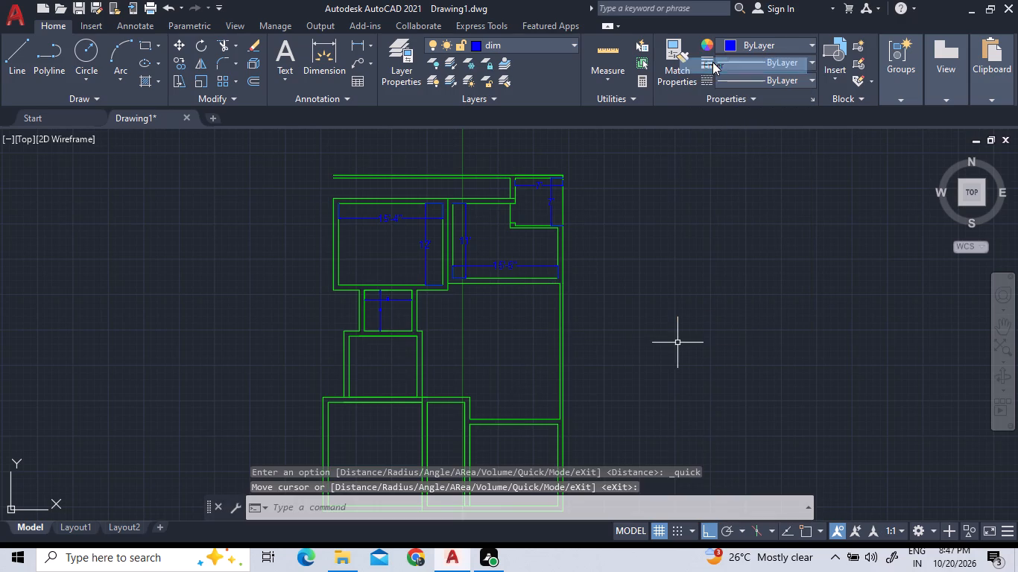
click(602, 55)
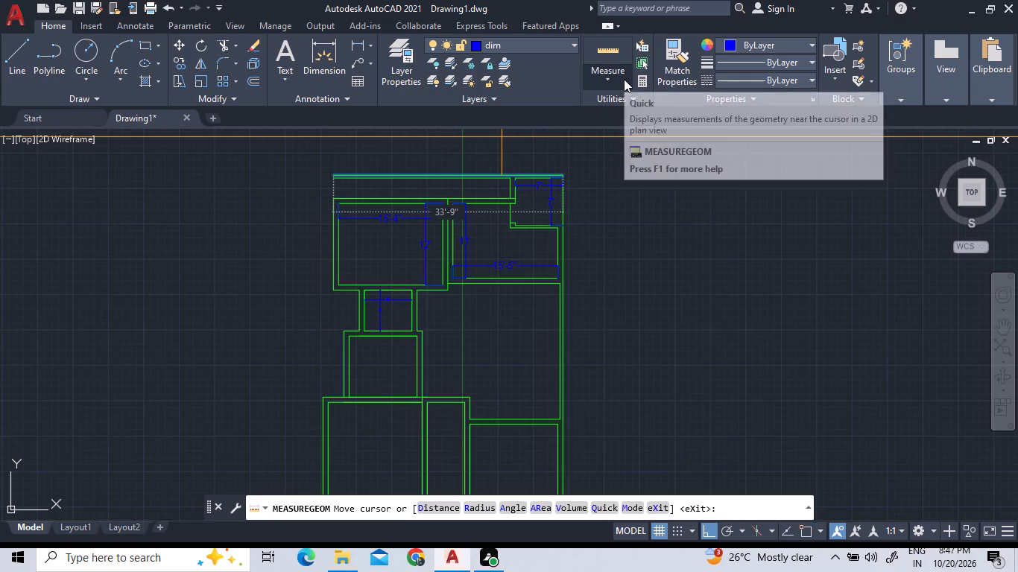
click(608, 59)
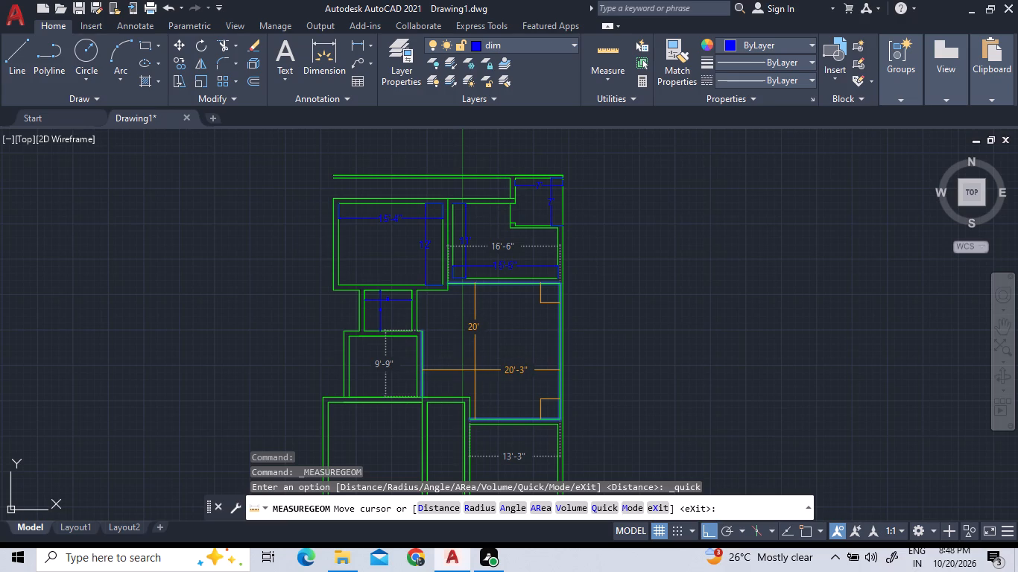
scroll(475, 372, up, 1)
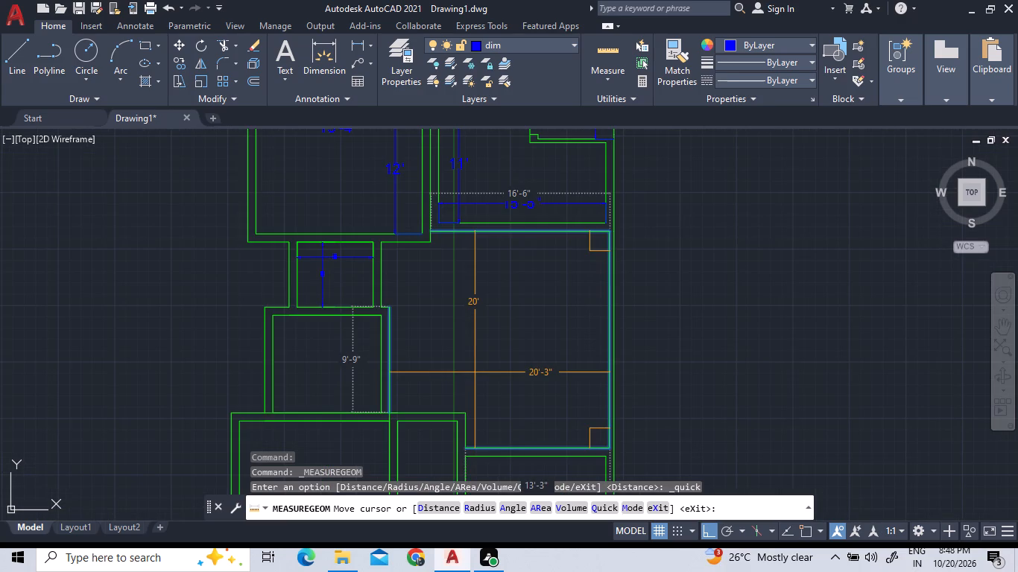
Offset the outer right wall line of the room below the 7' by 6' room by 12' into the open area.
click(256, 78)
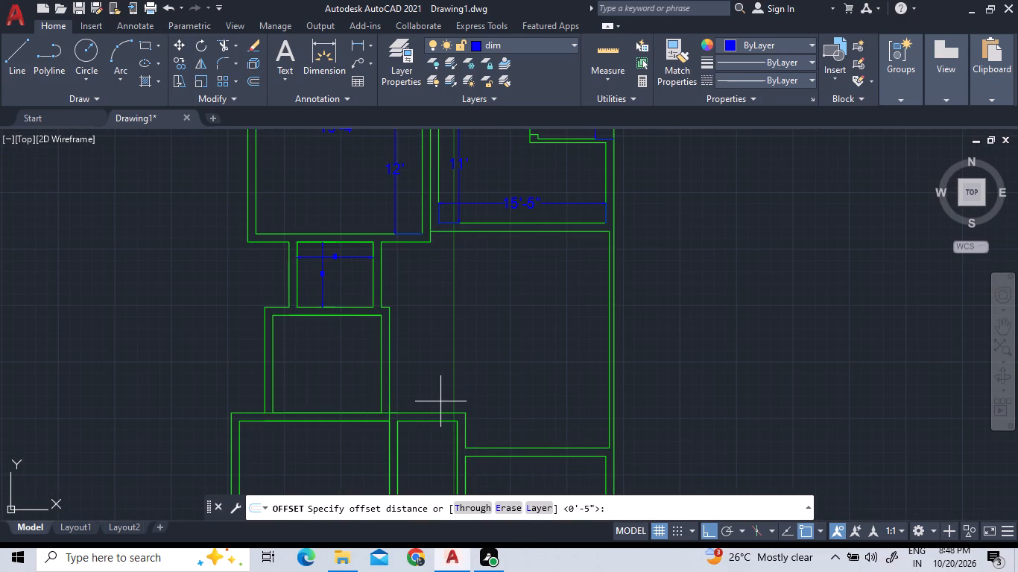
text(12)
key(apostrophe)
key(Return)
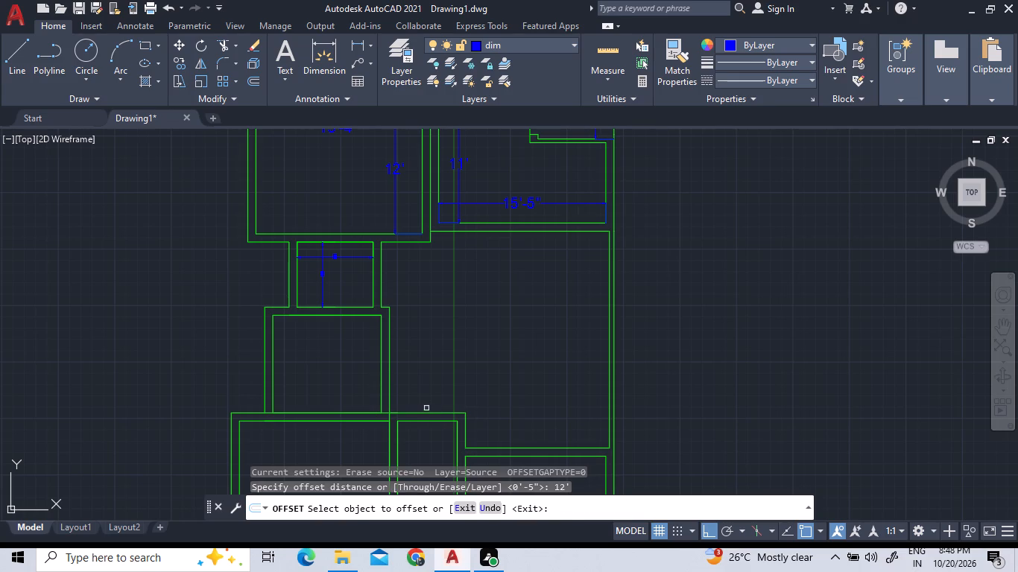
click(389, 355)
click(493, 364)
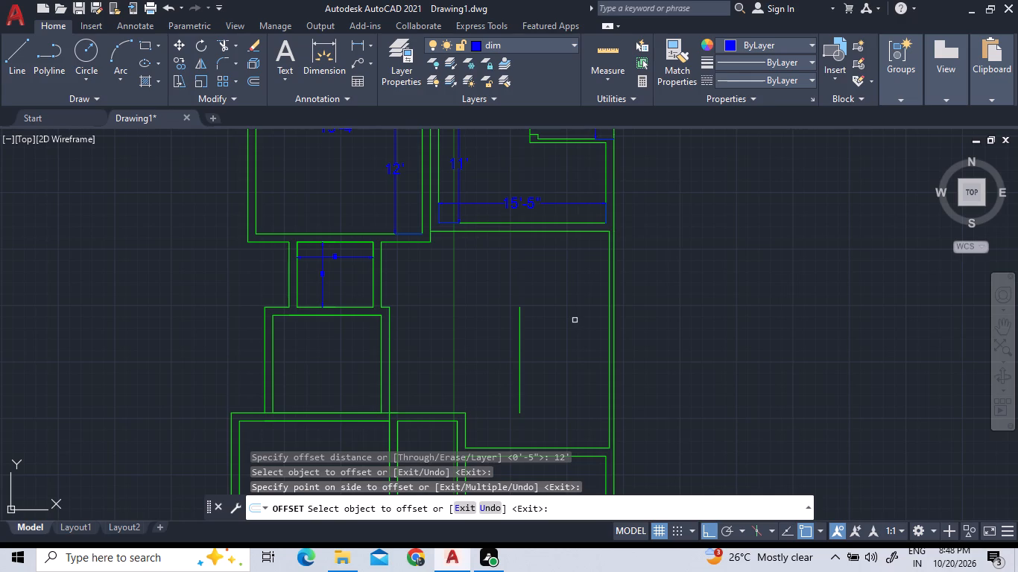
Extend both ends of the new vertical line to the upper and lower wall lines of the open area.
click(239, 48)
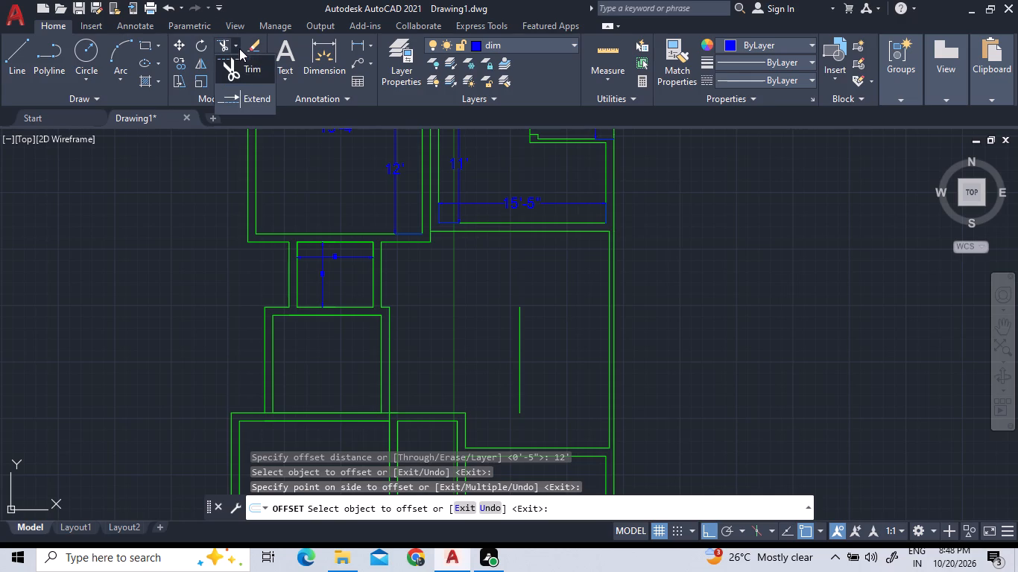
click(237, 105)
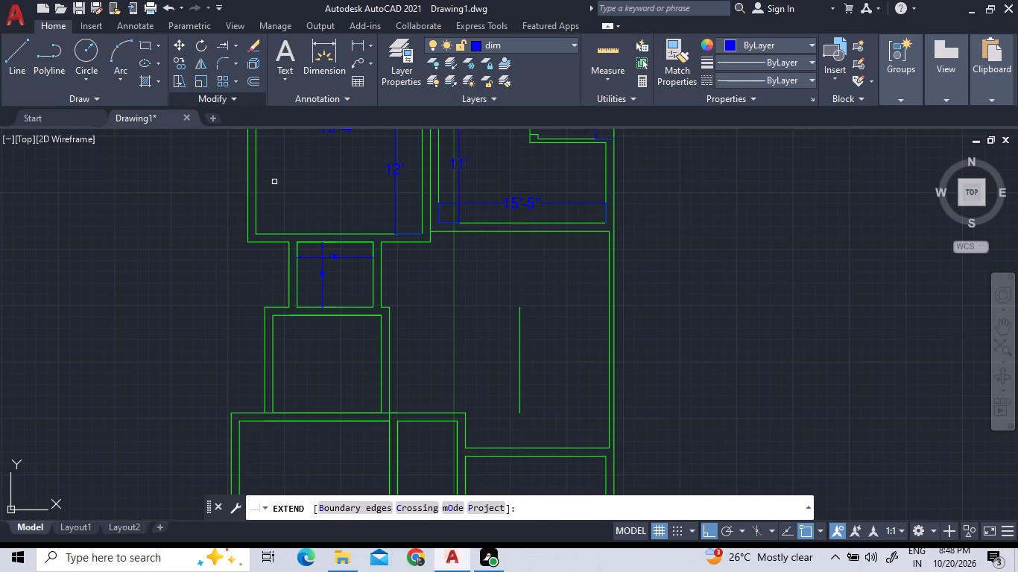
click(519, 356)
click(519, 375)
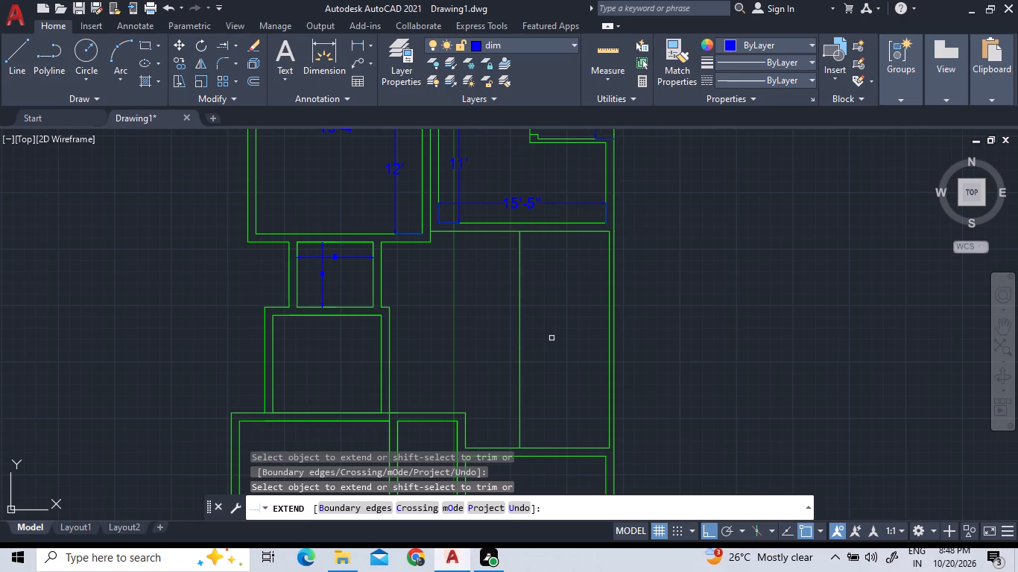
click(548, 335)
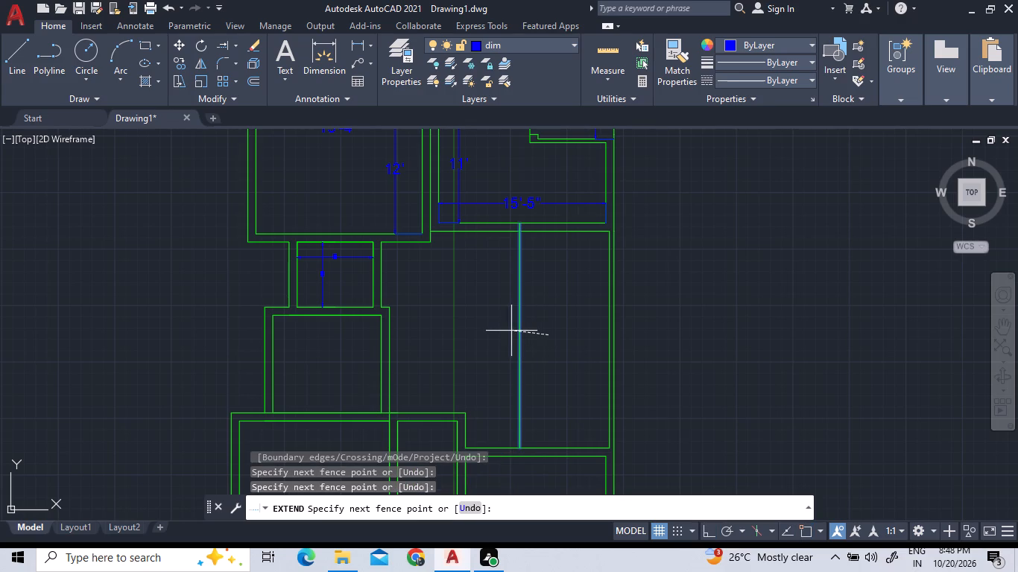
right_click(548, 329)
click(557, 340)
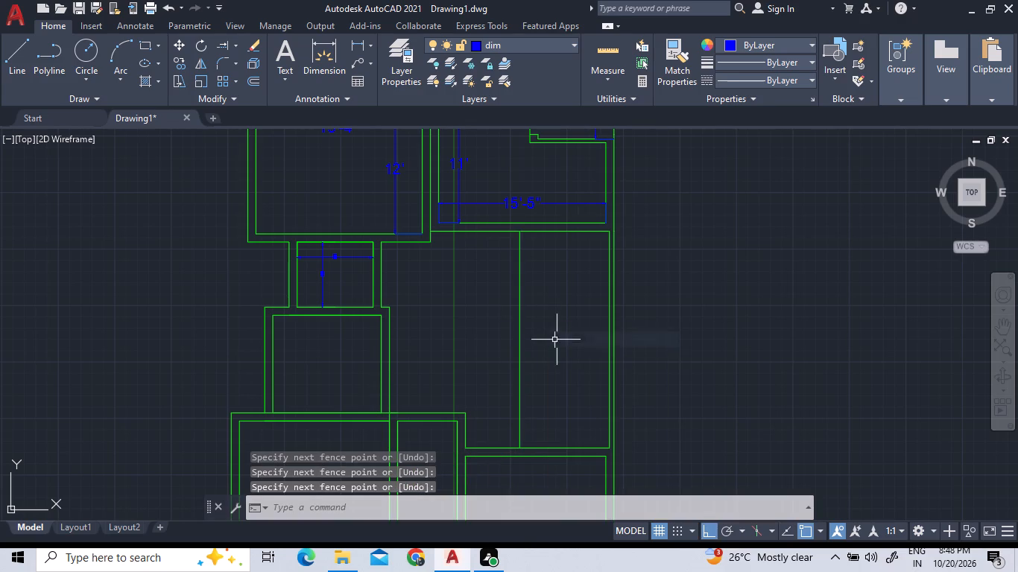
Quick-measure the strip between the extended vertical line and the open area's right wall.
click(604, 55)
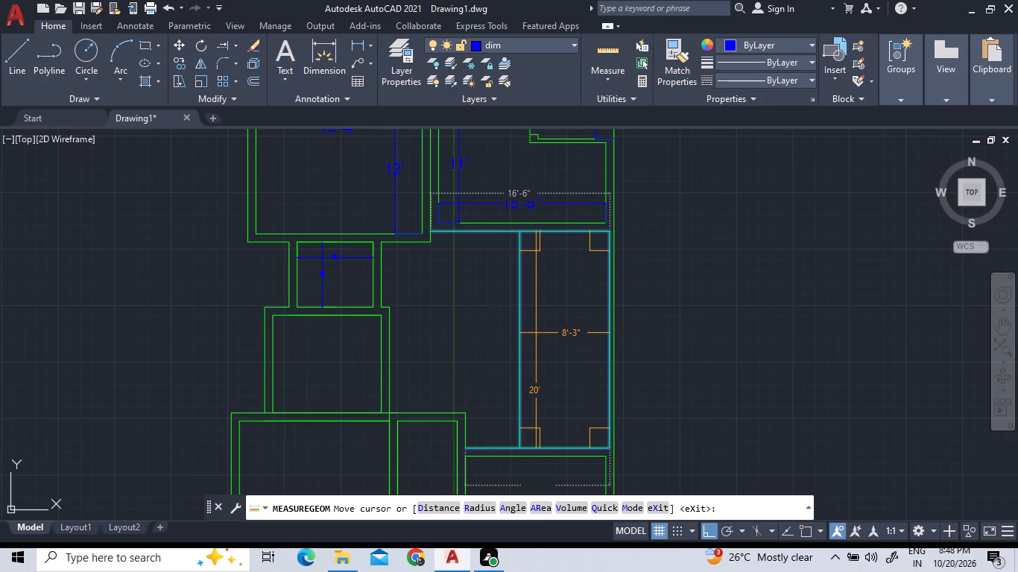
right_click(536, 333)
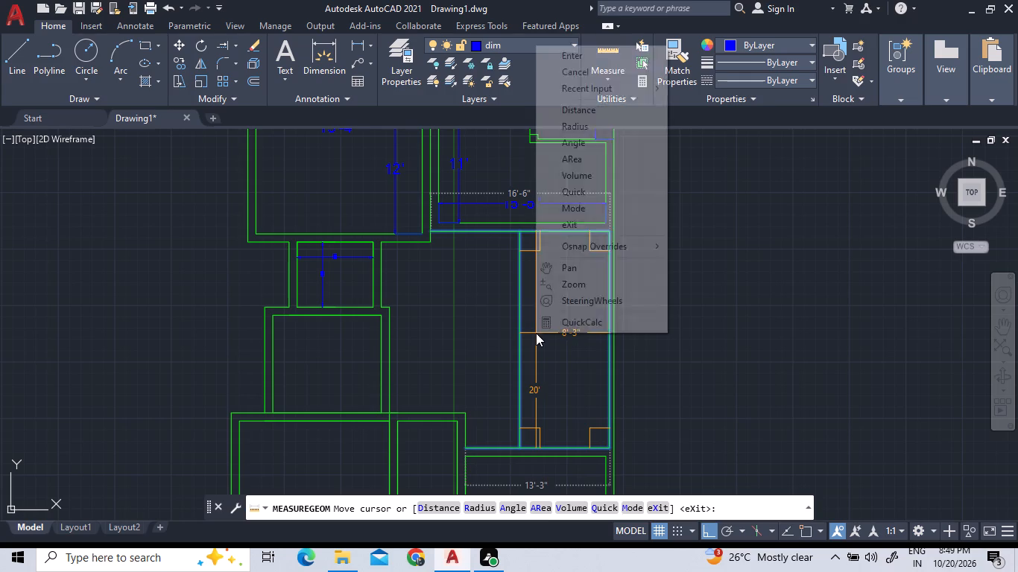
click(558, 60)
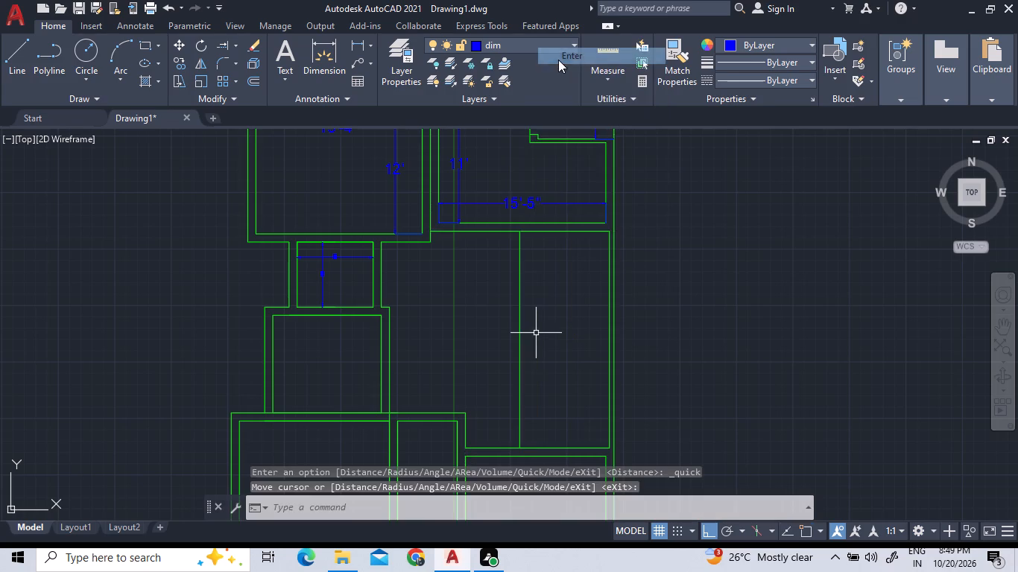
Move the vertical dividing line 4' horizontally towards the open area's right wall, using its lower endpoint as base point.
click(518, 267)
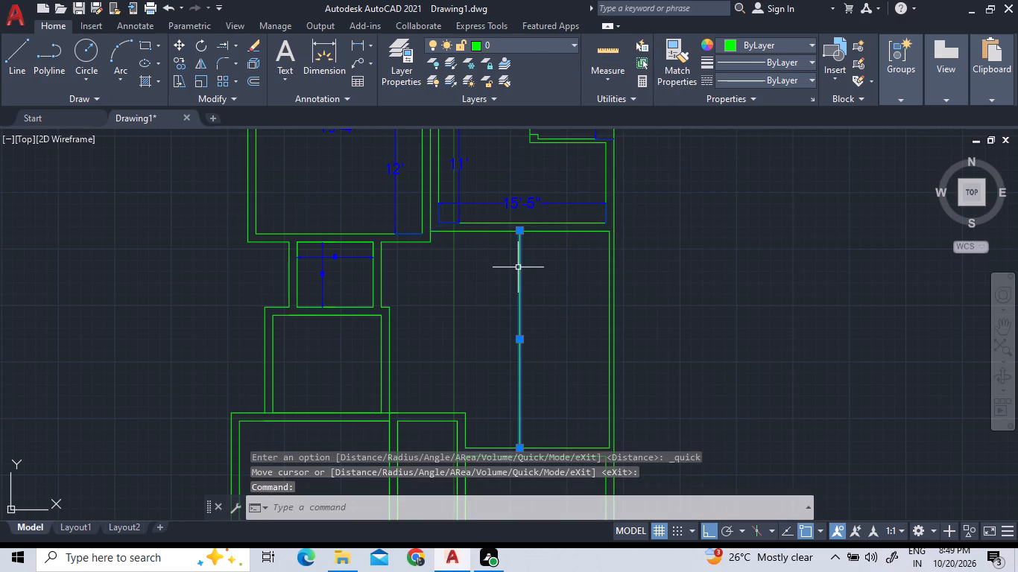
scroll(521, 388, down, 3)
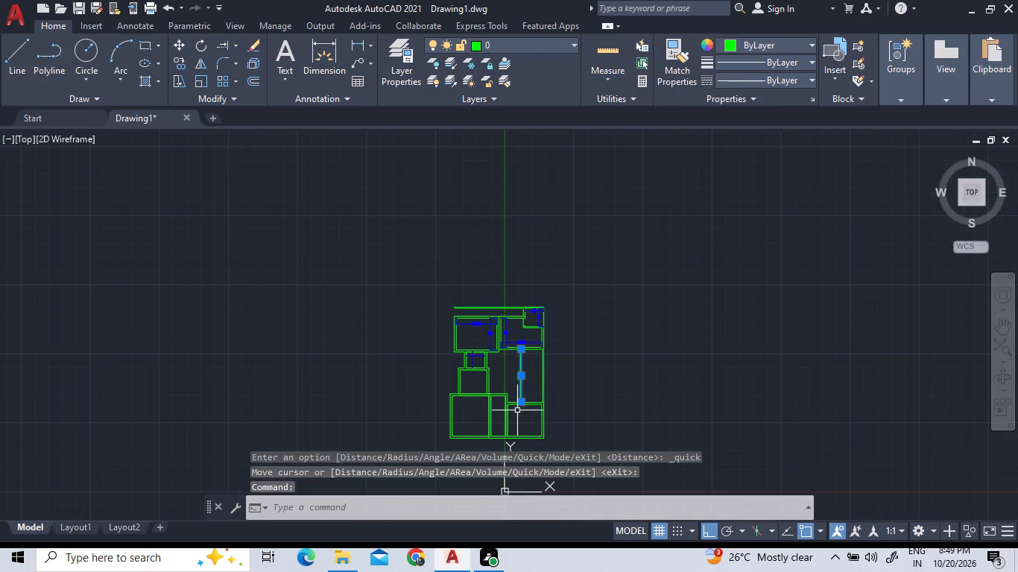
scroll(517, 410, up, 5)
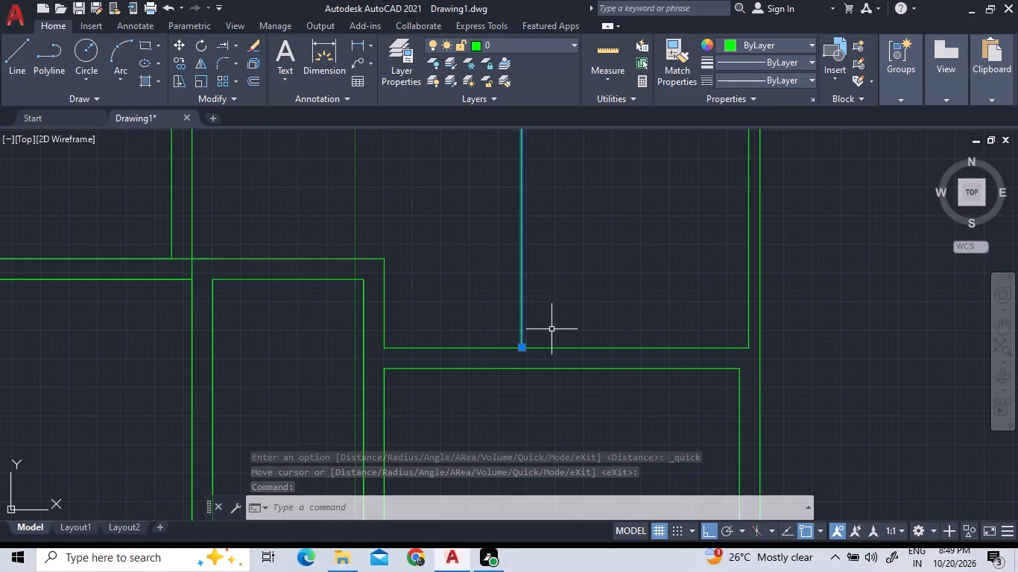
scroll(551, 328, up, 2)
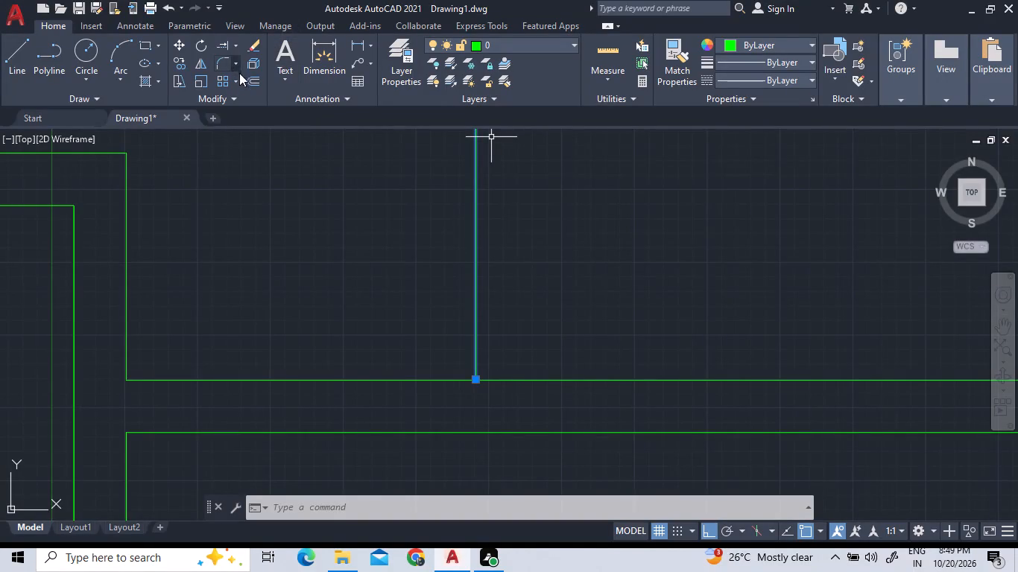
right_click(370, 299)
click(412, 282)
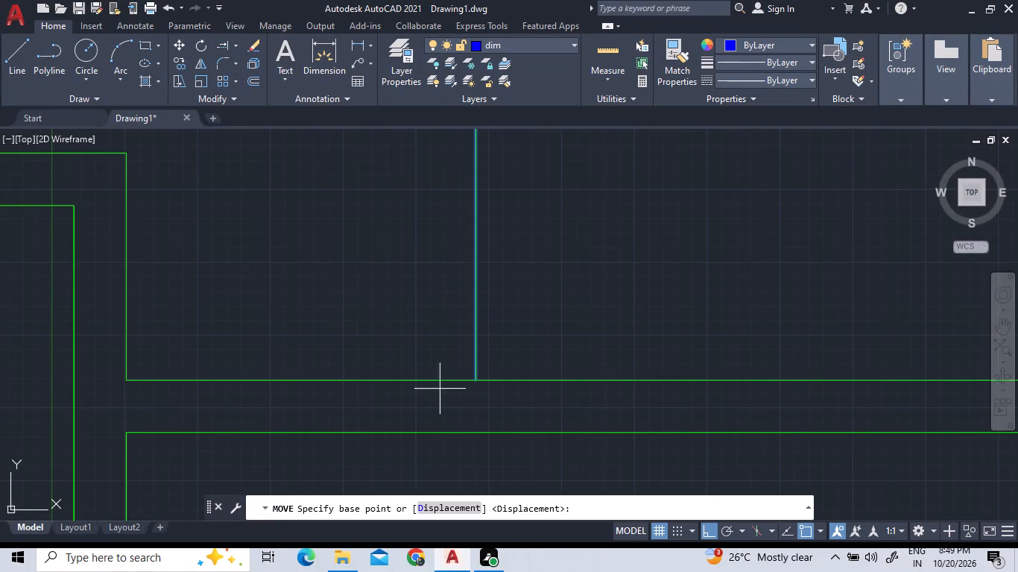
click(477, 381)
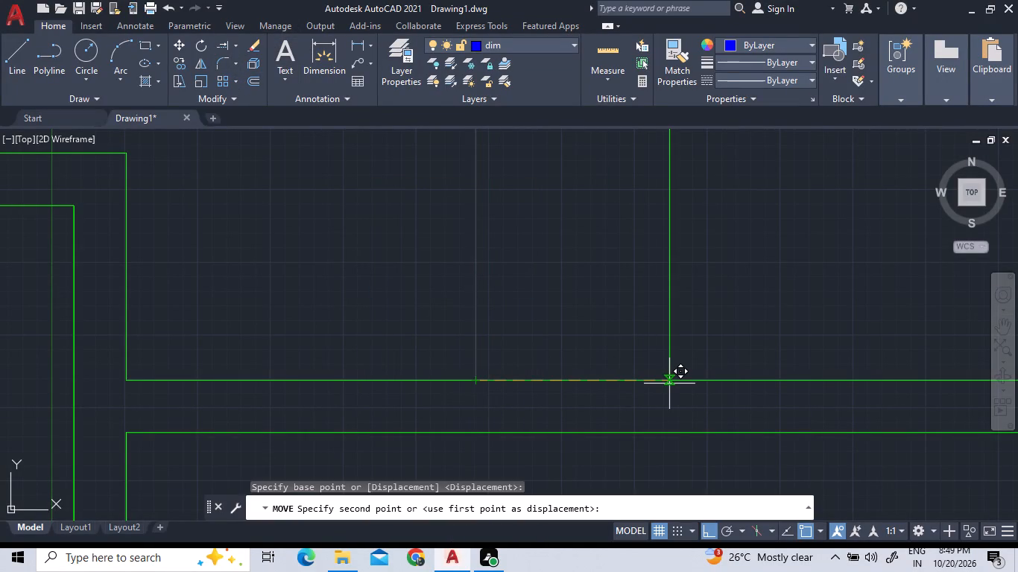
text(4')
key(Return)
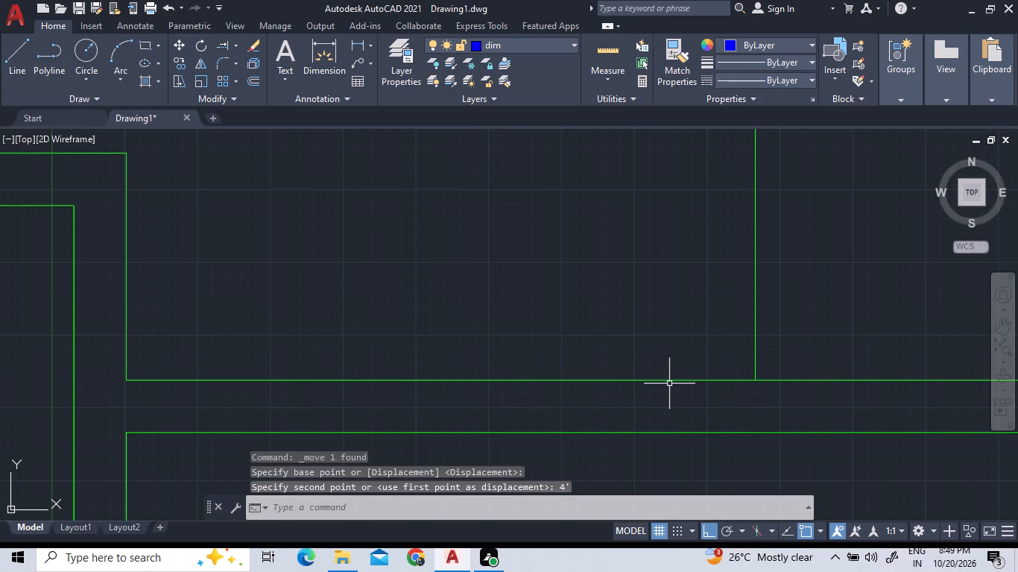
Quick-measure the spaces on both sides of the moved dividing line in the open area.
scroll(499, 341, down, 3)
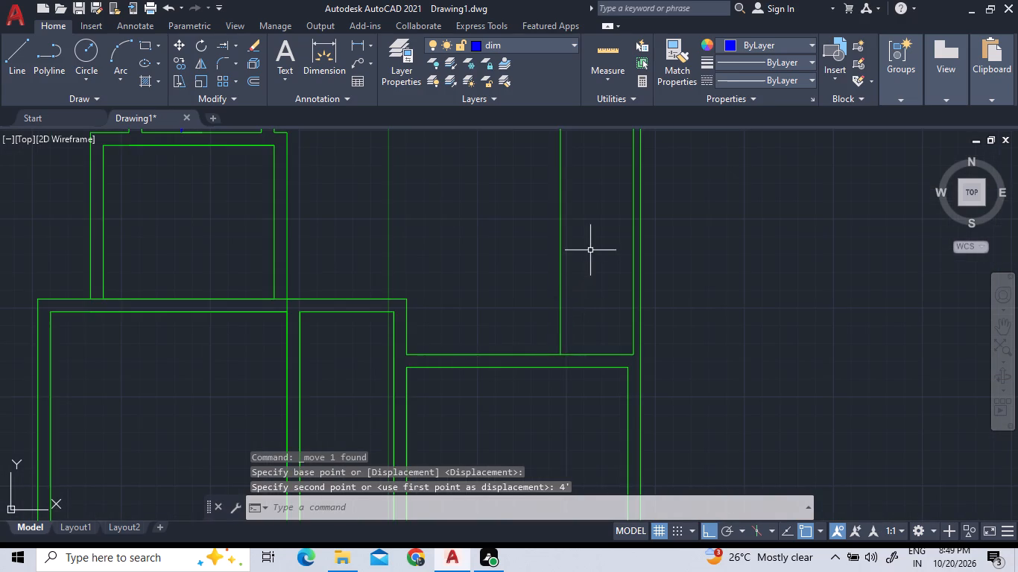
scroll(584, 304, down, 2)
scroll(592, 211, up, 1)
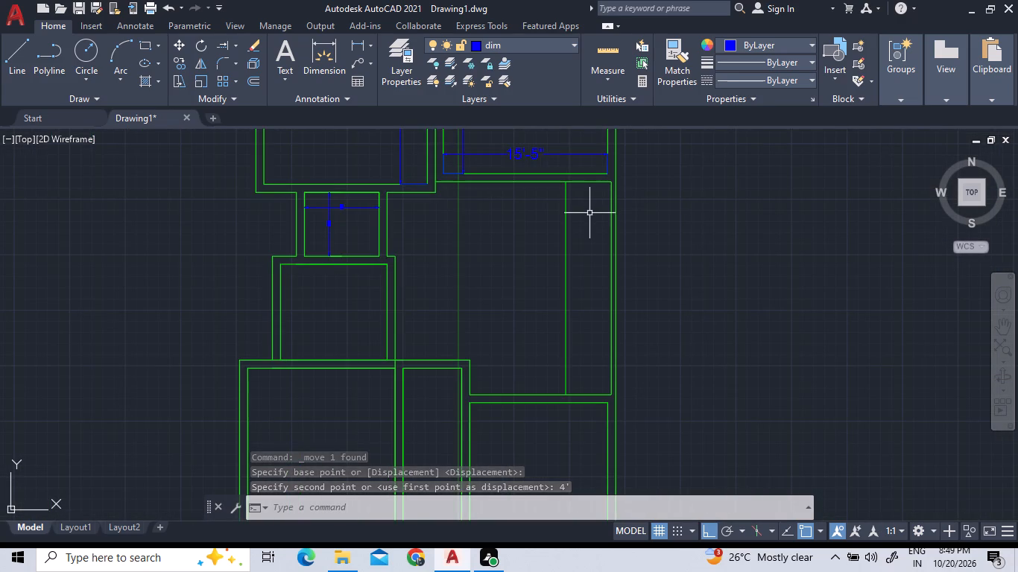
click(613, 50)
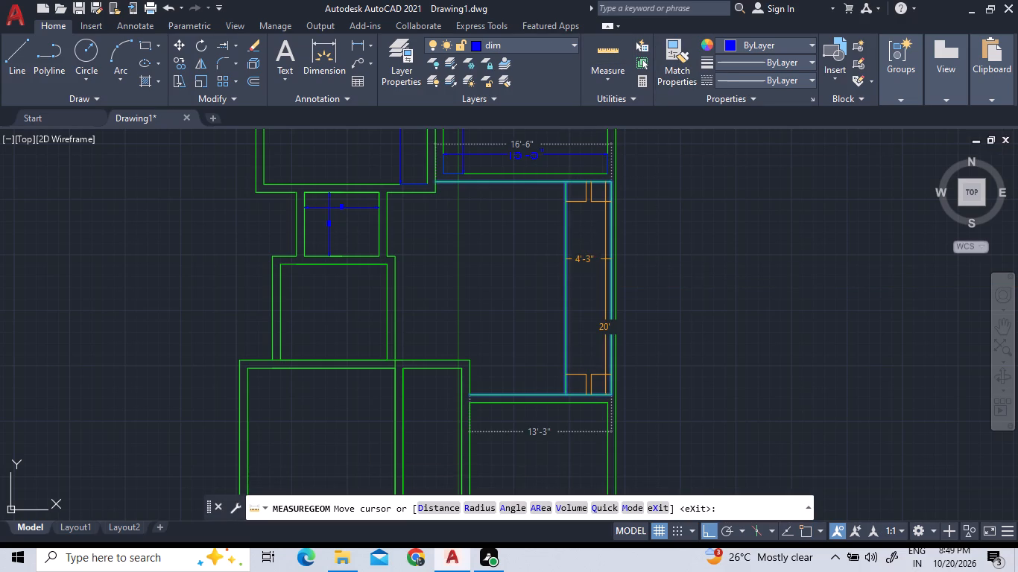
scroll(604, 258, up, 2)
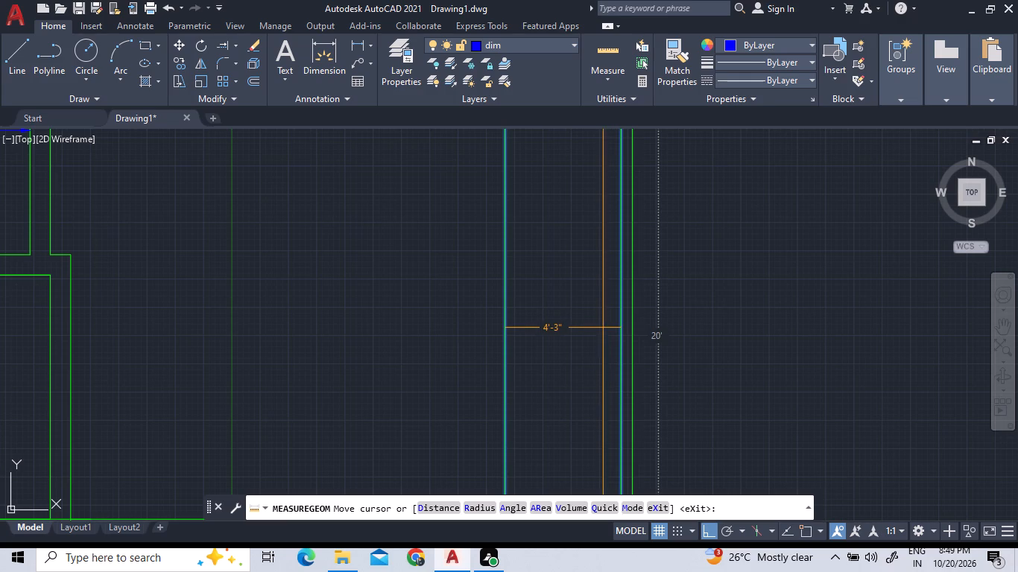
scroll(591, 329, down, 1)
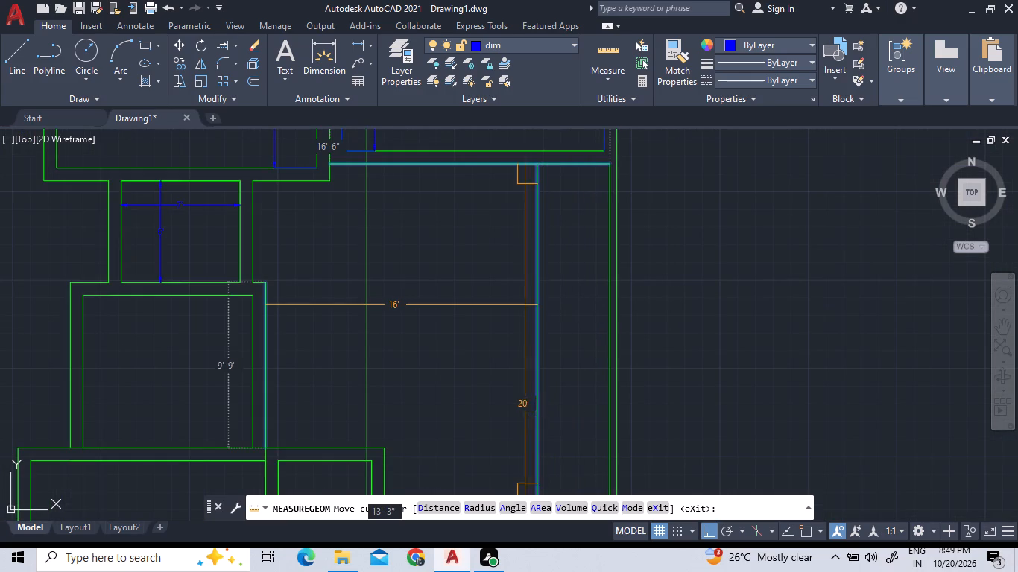
right_click(505, 366)
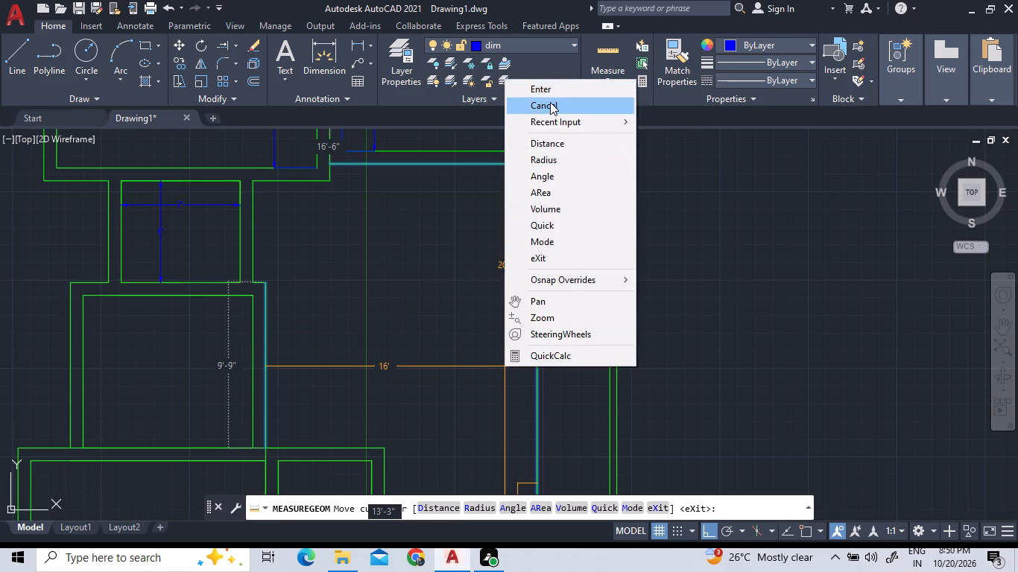
click(550, 102)
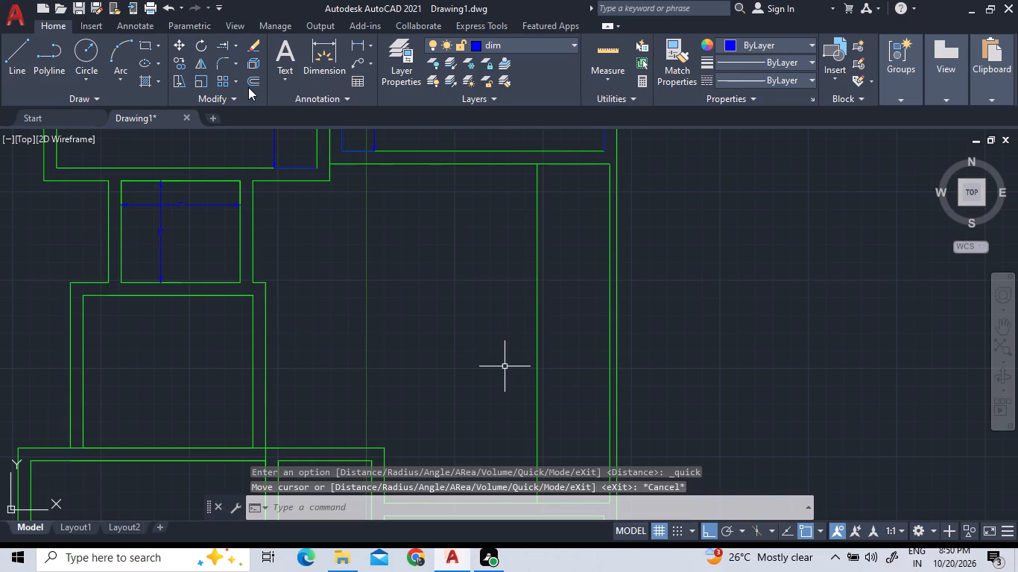
Offset the vertical dividing line by 9" towards the right wall to give the partition its thickness.
click(248, 87)
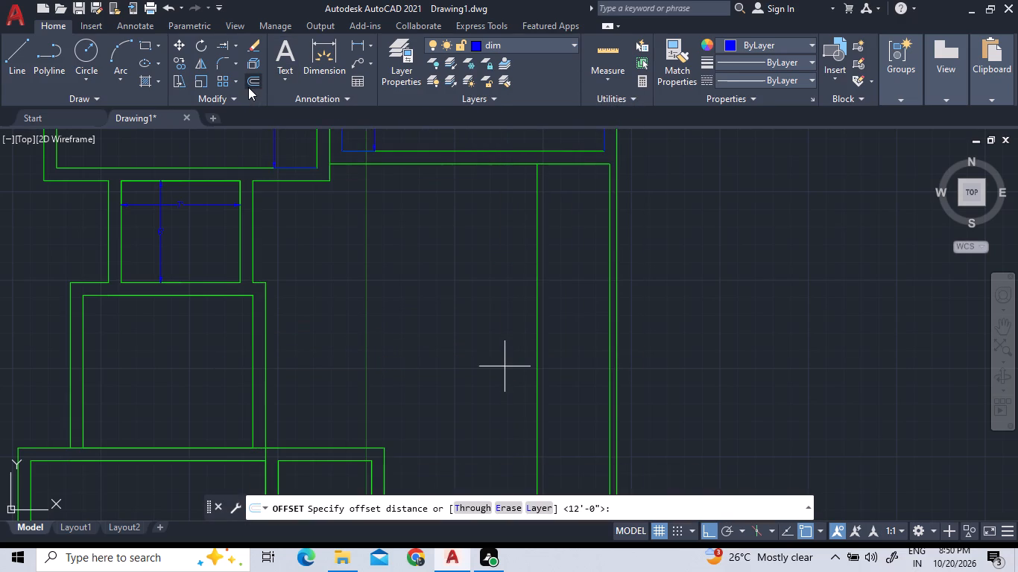
scroll(492, 390, down, 3)
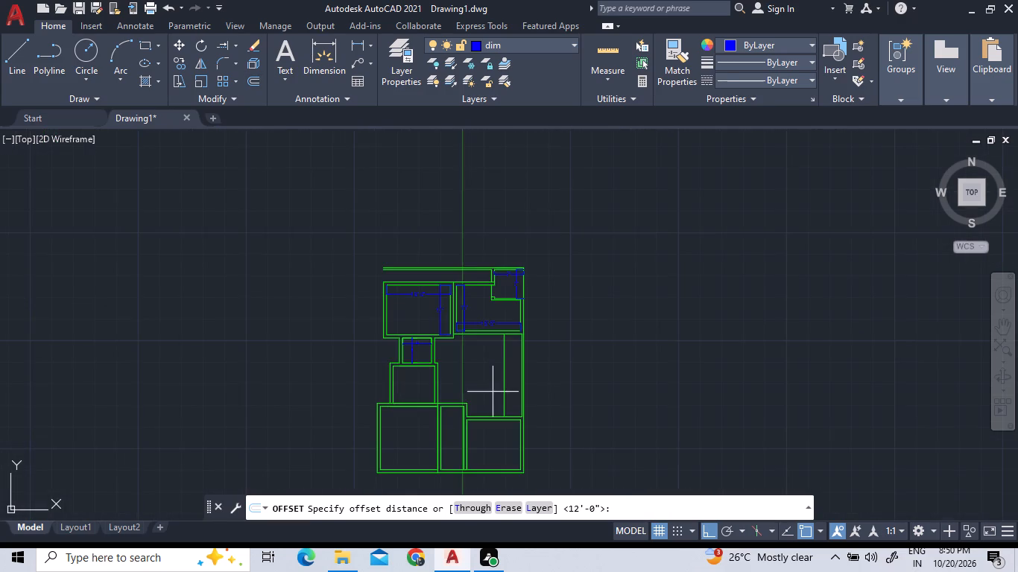
scroll(499, 422, up, 3)
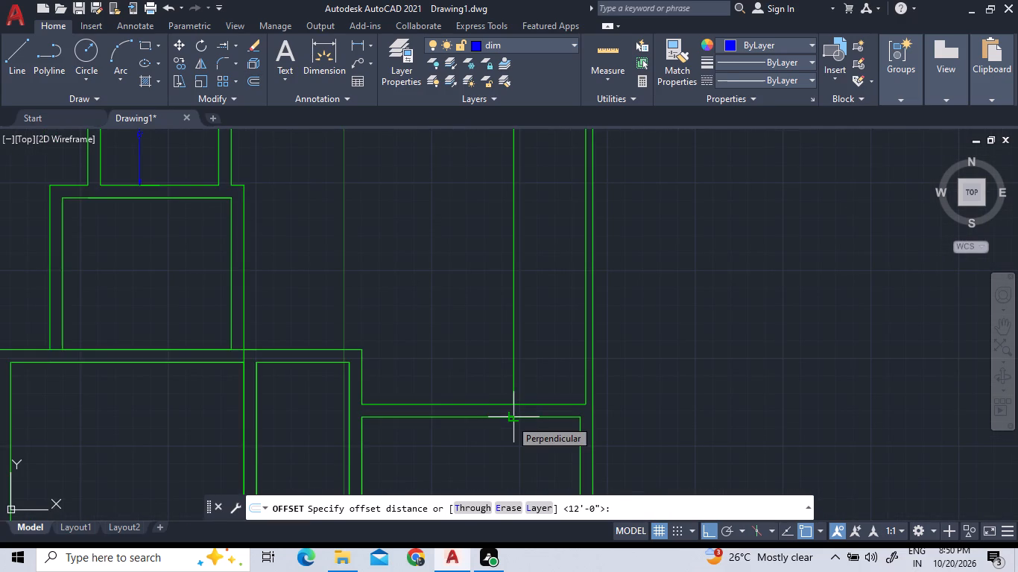
text(9")
key(Return)
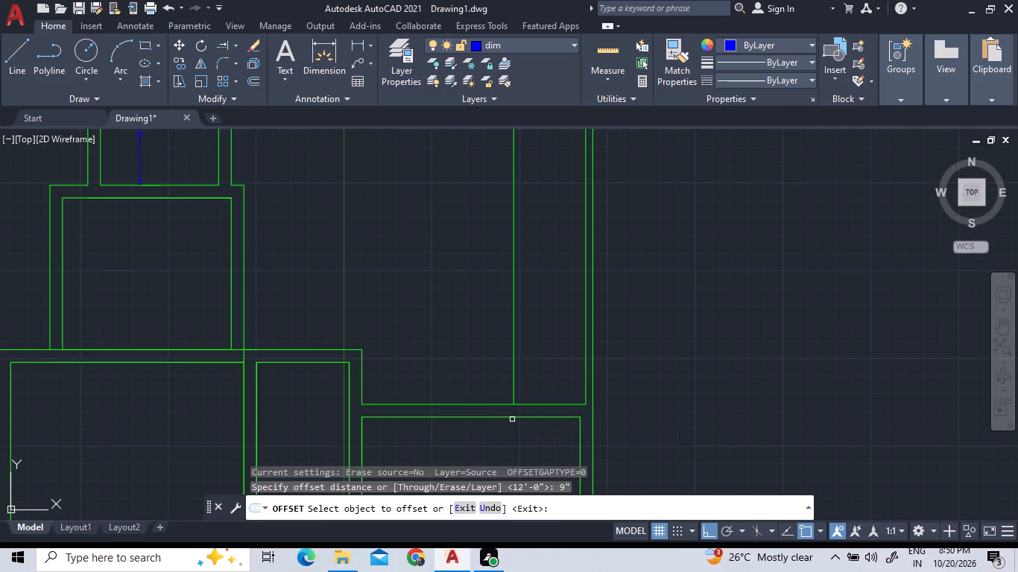
click(515, 352)
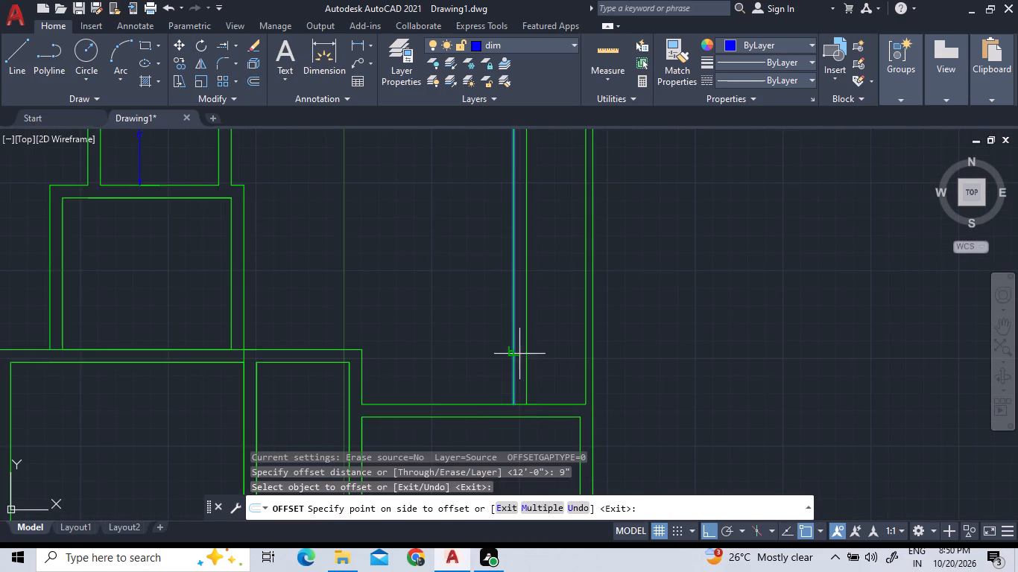
click(525, 357)
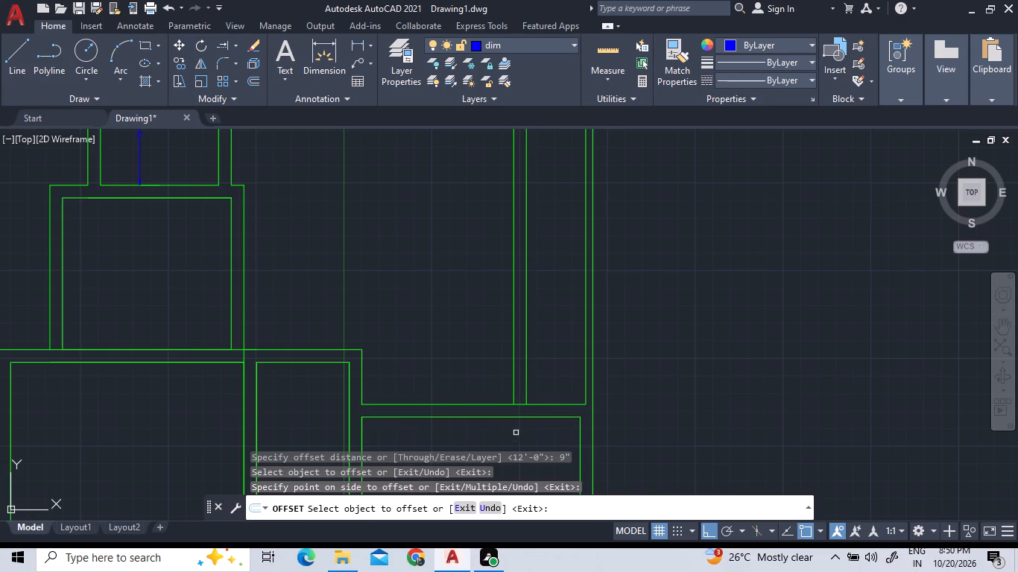
Offset the open area's upper wall line downward and its lower wall line upward, each by 9".
scroll(511, 473, down, 1)
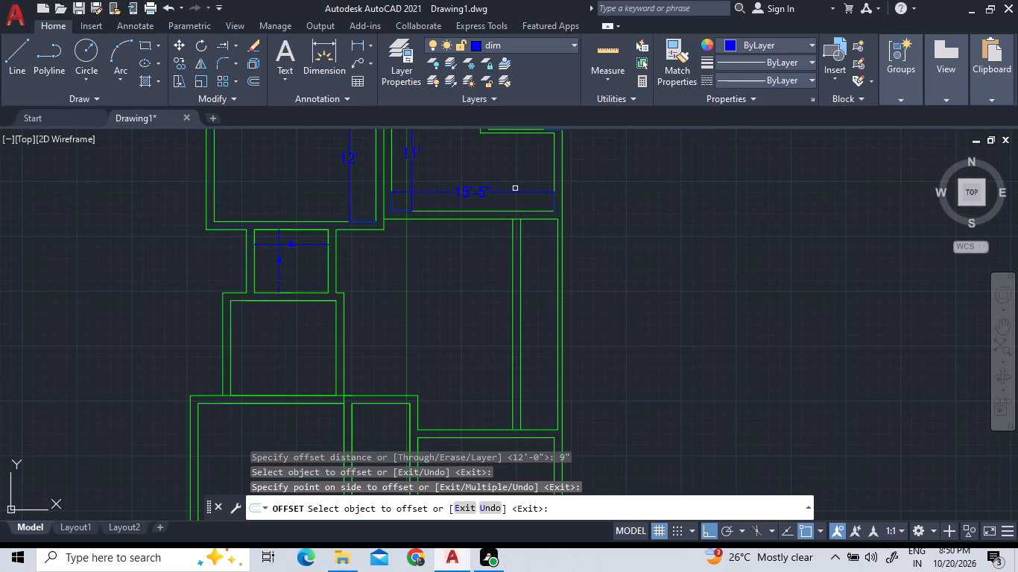
scroll(502, 206, up, 1)
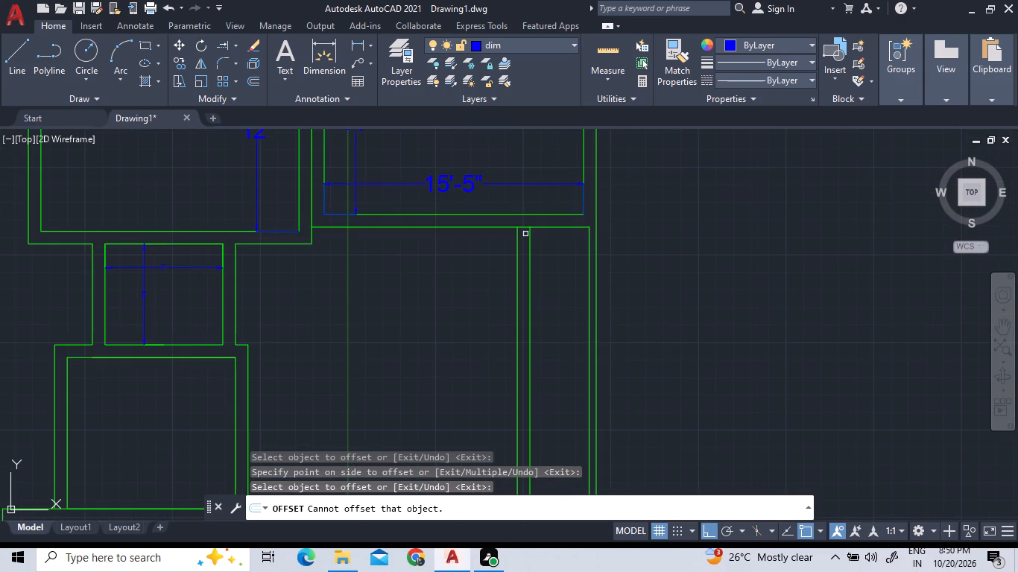
click(525, 227)
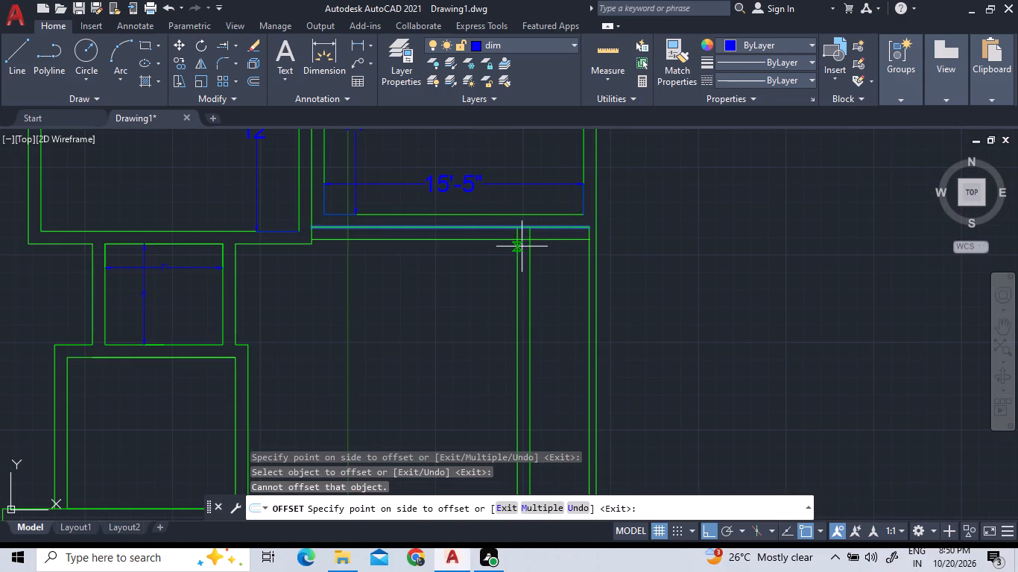
click(522, 247)
scroll(522, 247, down, 2)
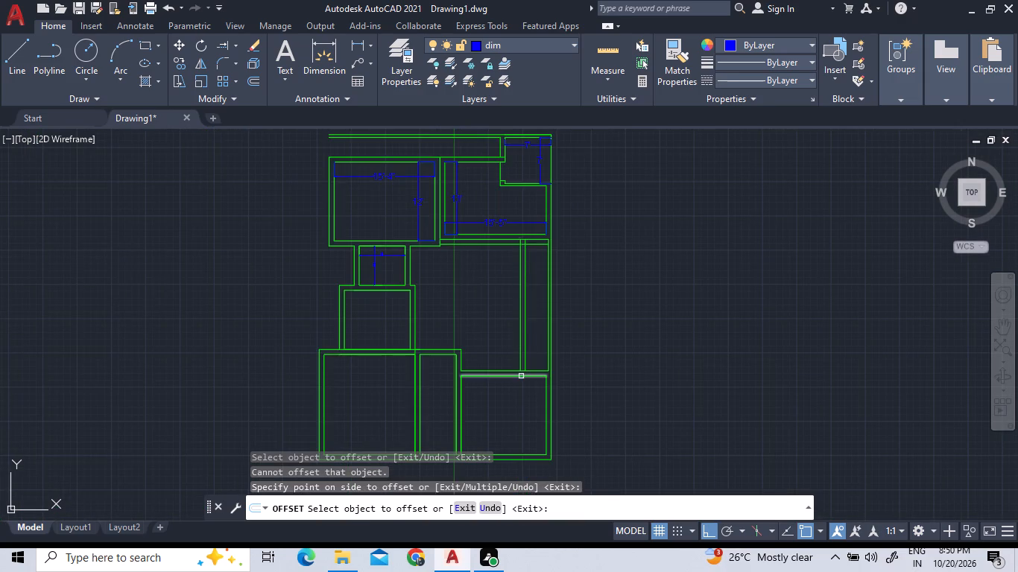
scroll(521, 378, up, 3)
click(530, 352)
click(530, 328)
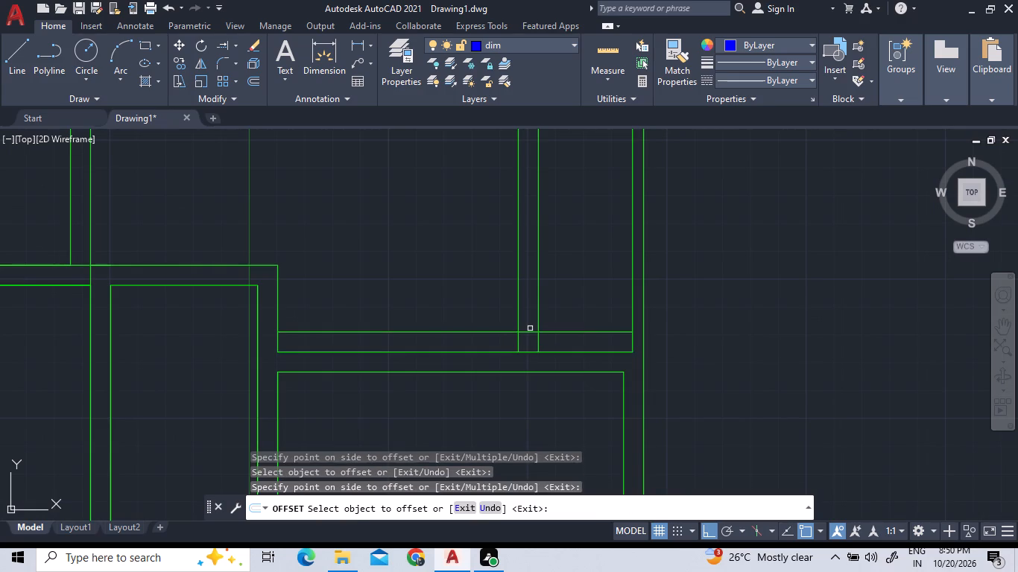
Trim the two 9" offset lines on both sides of the vertical partition, keeping only the short pieces between its two lines.
scroll(530, 370, down, 2)
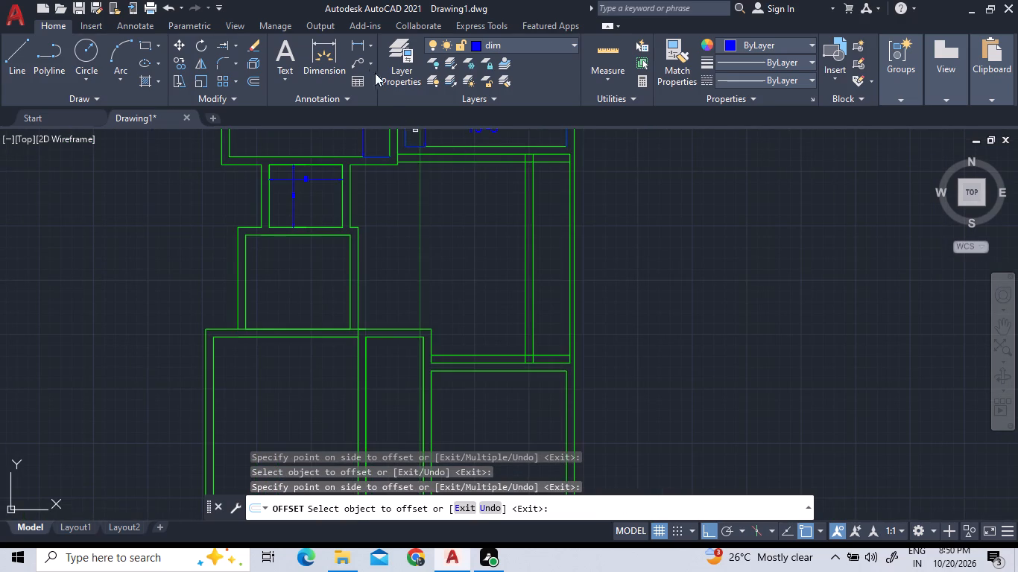
click(233, 42)
click(233, 63)
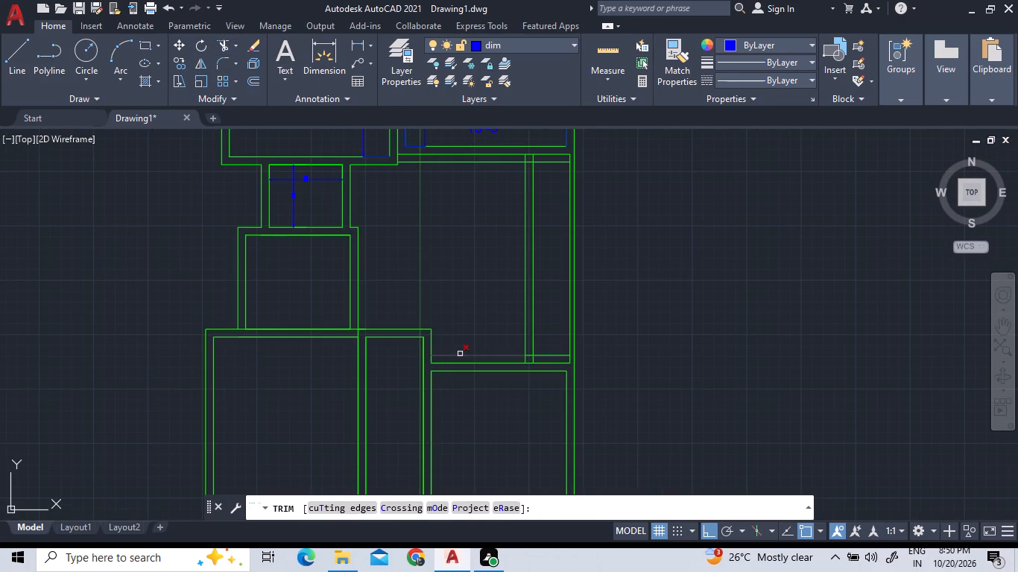
click(460, 354)
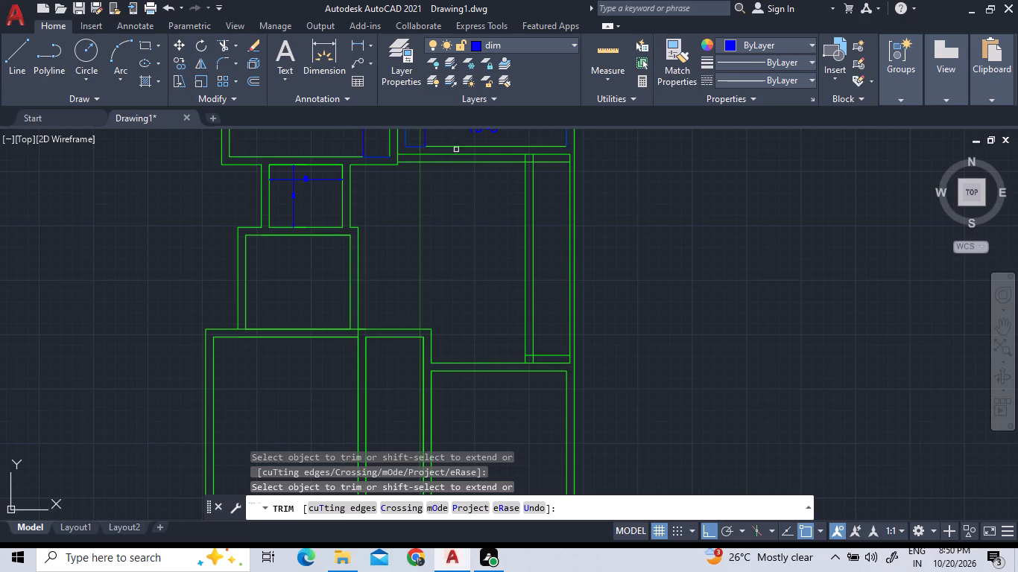
click(448, 163)
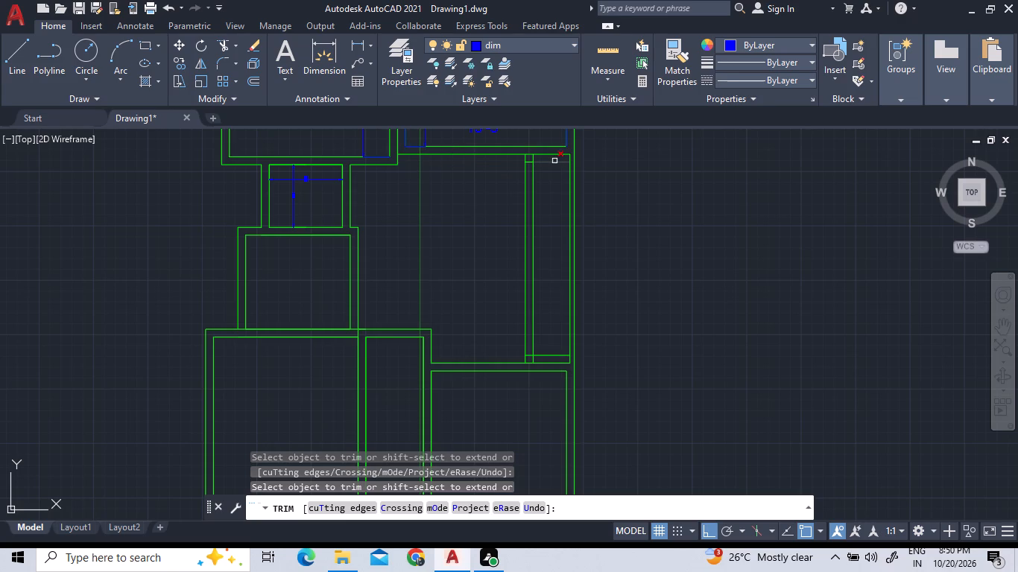
click(554, 161)
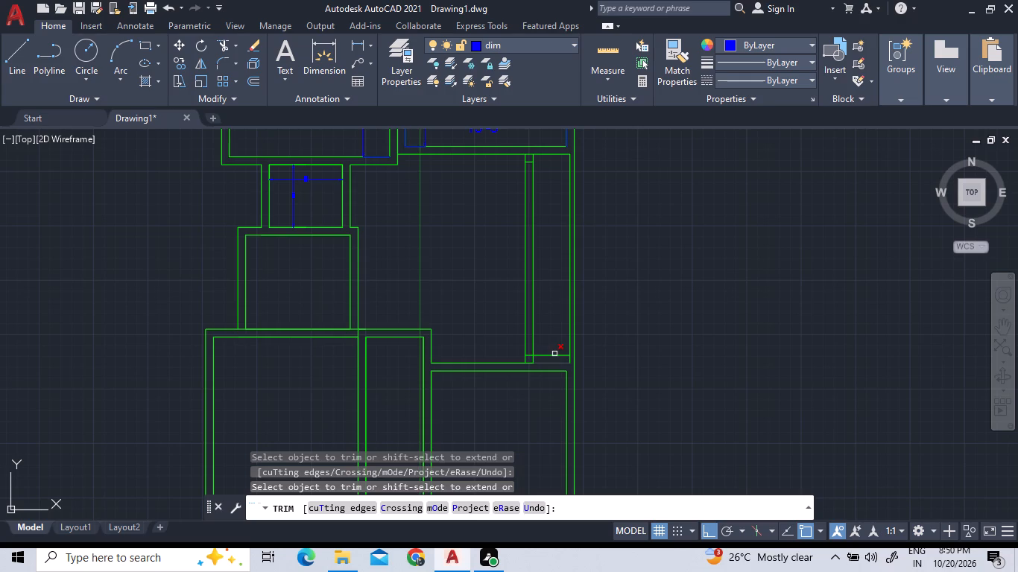
click(554, 353)
click(551, 358)
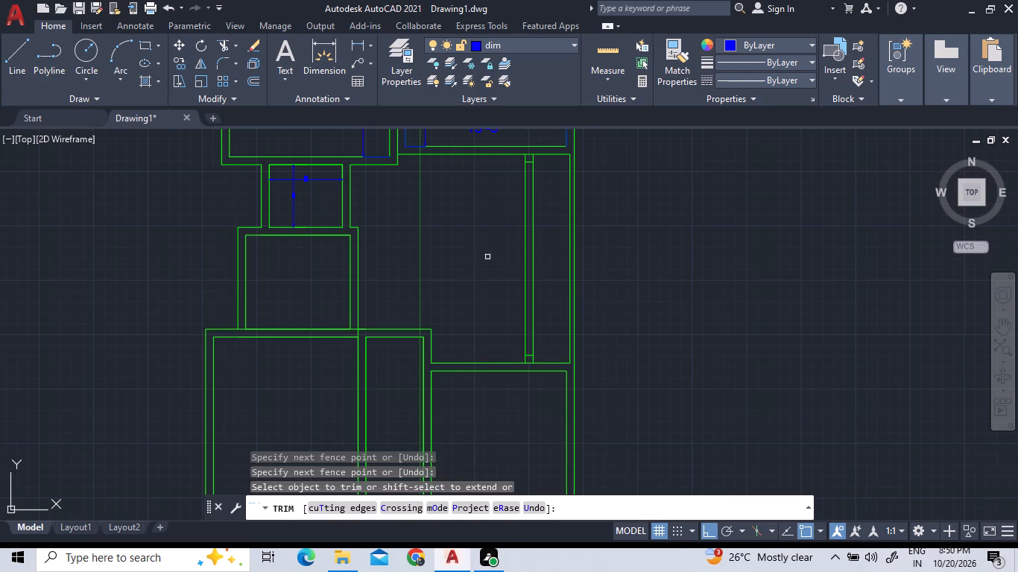
scroll(512, 317, down, 2)
scroll(528, 248, up, 2)
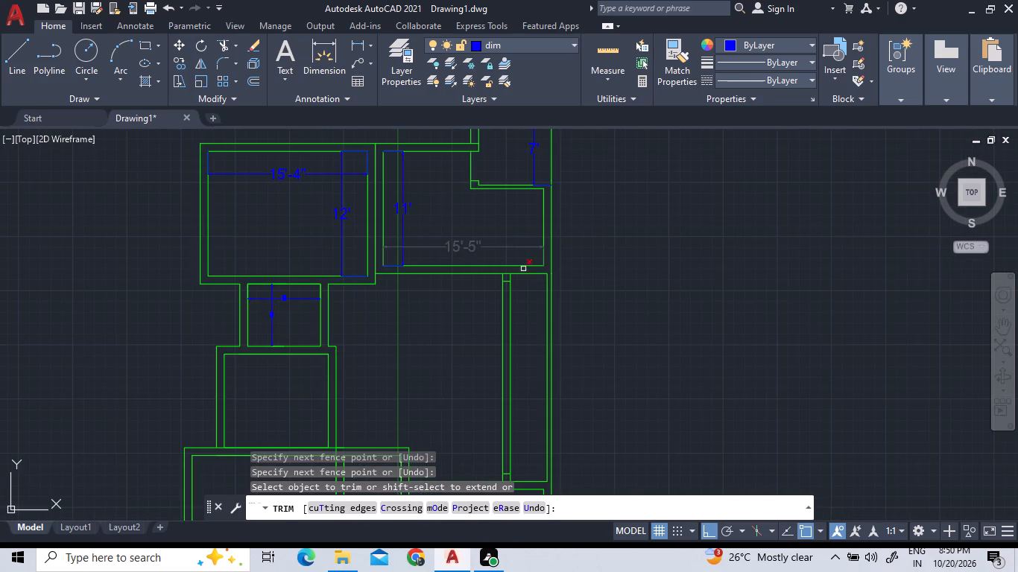
scroll(529, 229, up, 1)
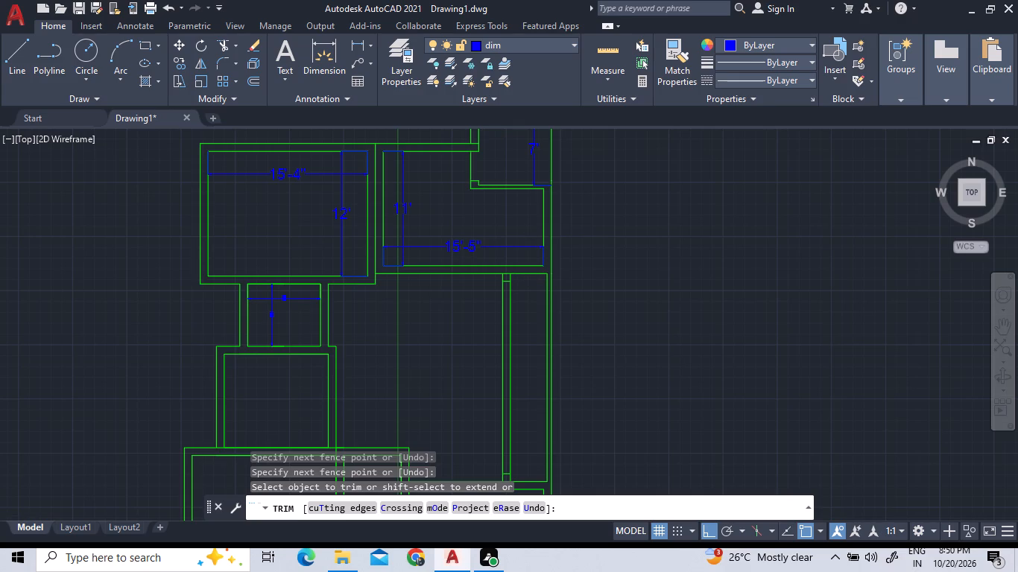
right_click(639, 262)
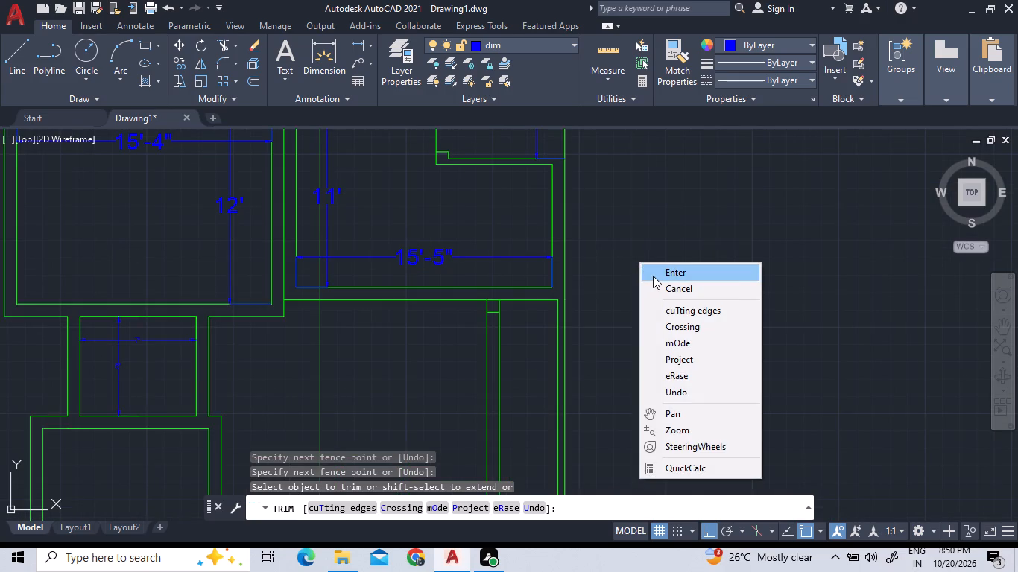
click(653, 276)
On the window layer, draw a vertical centre line inside the partition between the midpoints of its upper and lower short cross lines.
scroll(610, 312, down, 3)
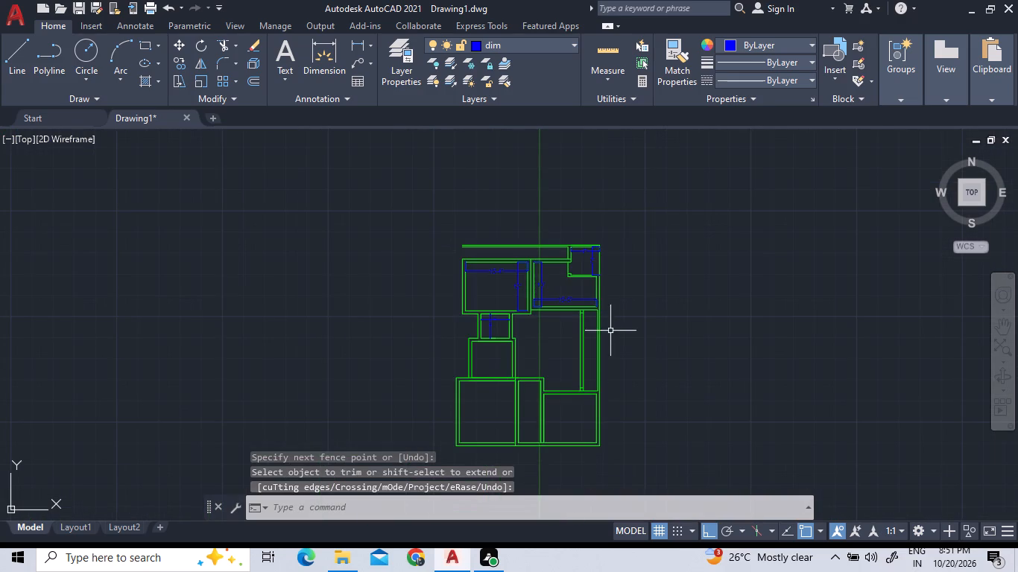
scroll(618, 410, up, 2)
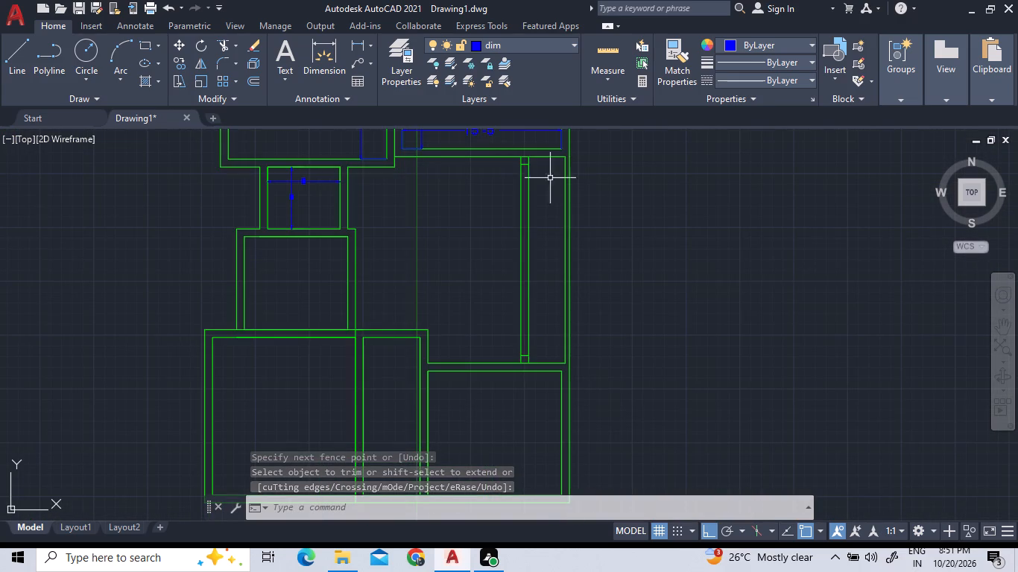
scroll(540, 150, up, 2)
scroll(539, 187, down, 1)
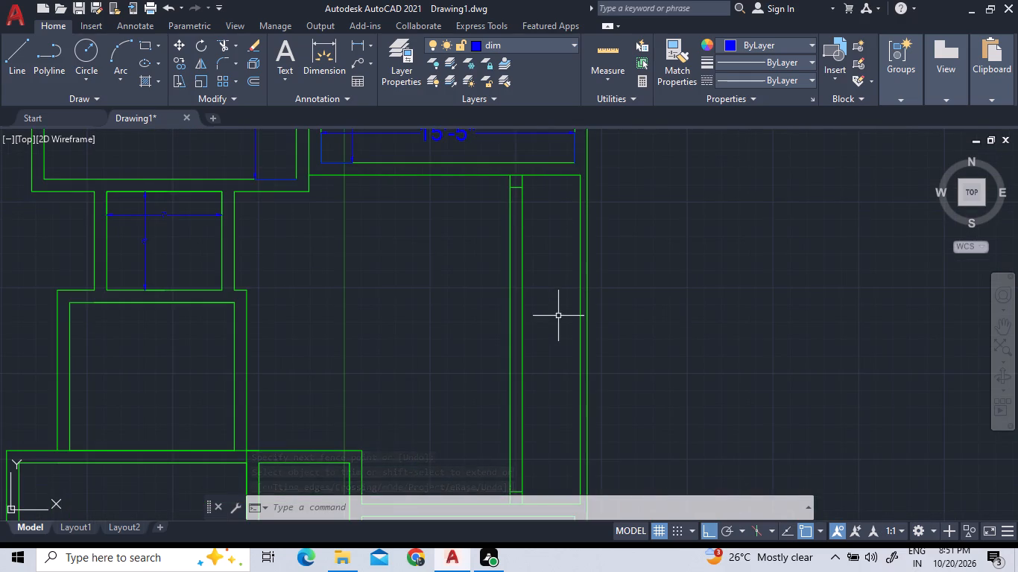
middle_drag(558, 317, 507, 311)
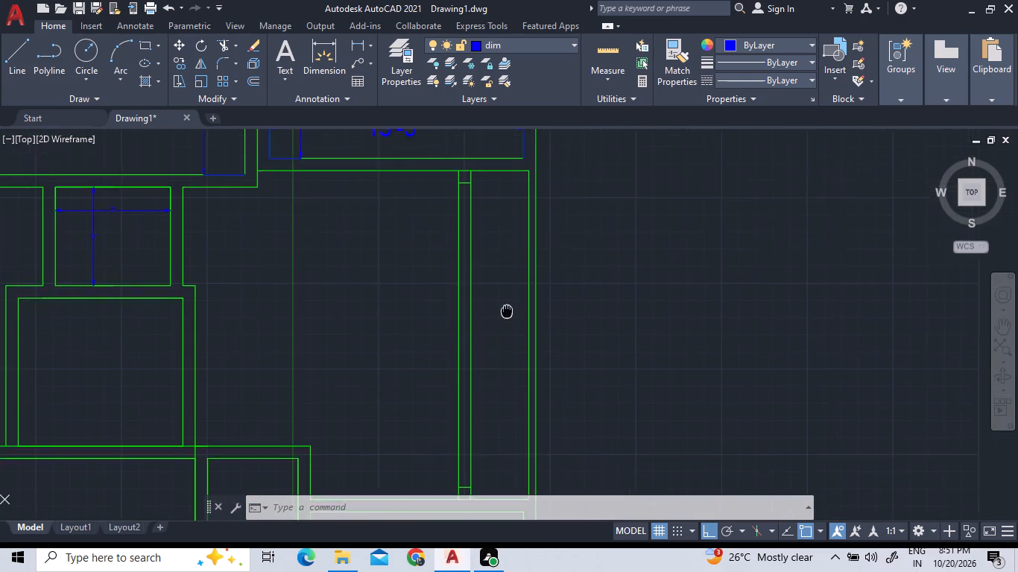
middle_drag(507, 311, 507, 293)
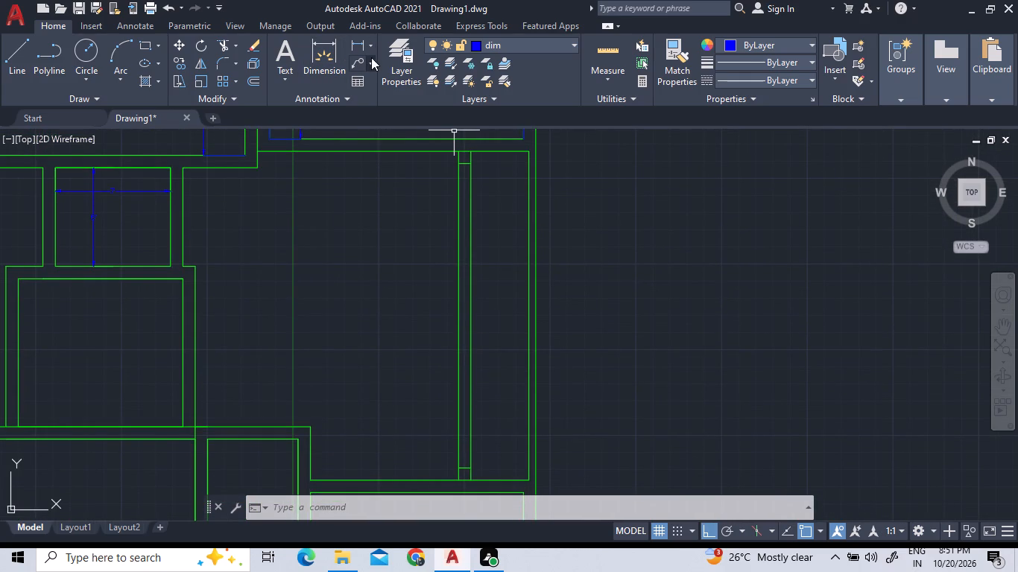
click(522, 45)
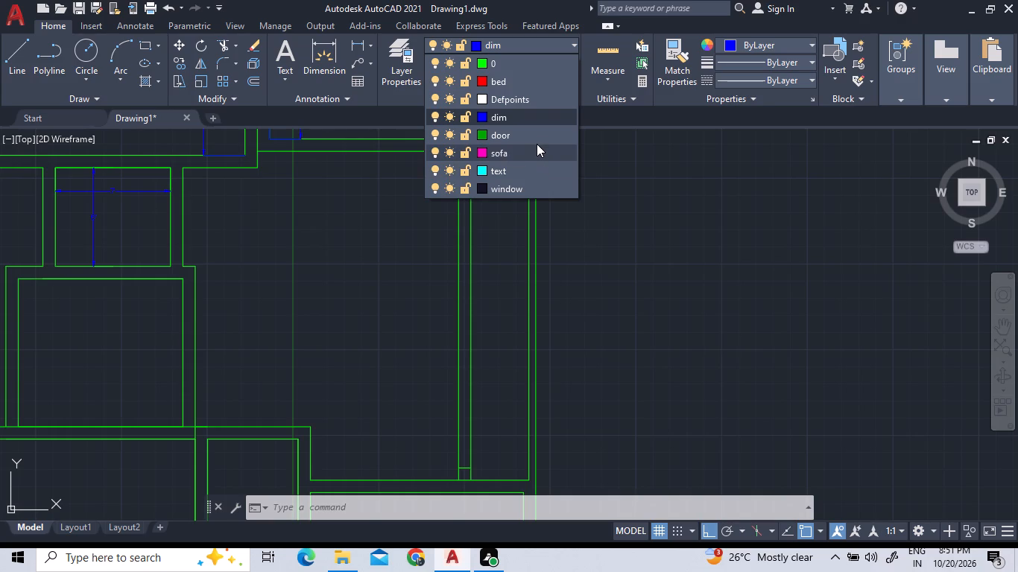
click(522, 183)
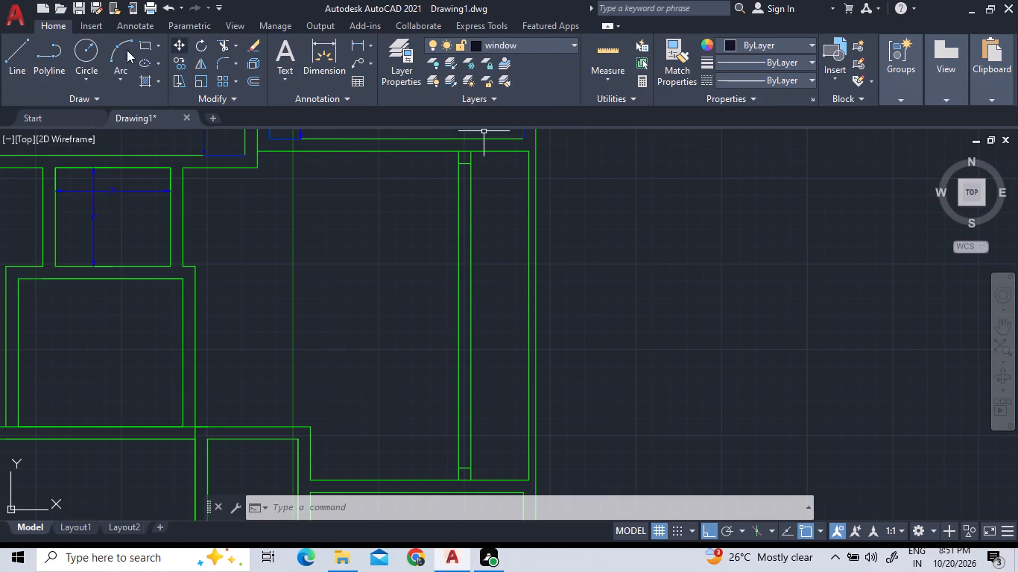
click(13, 59)
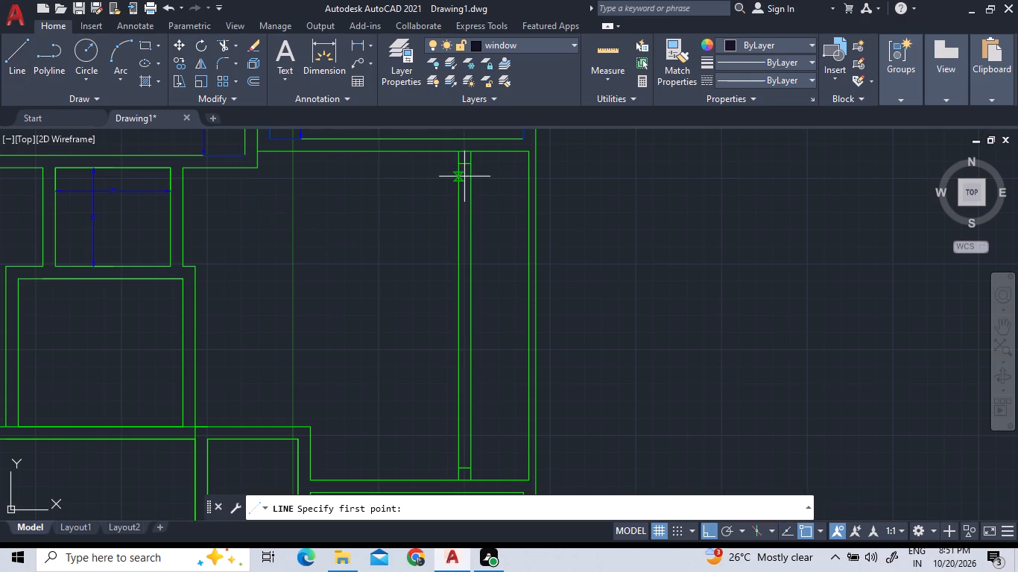
scroll(464, 175, up, 3)
scroll(458, 170, down, 2)
scroll(459, 151, up, 3)
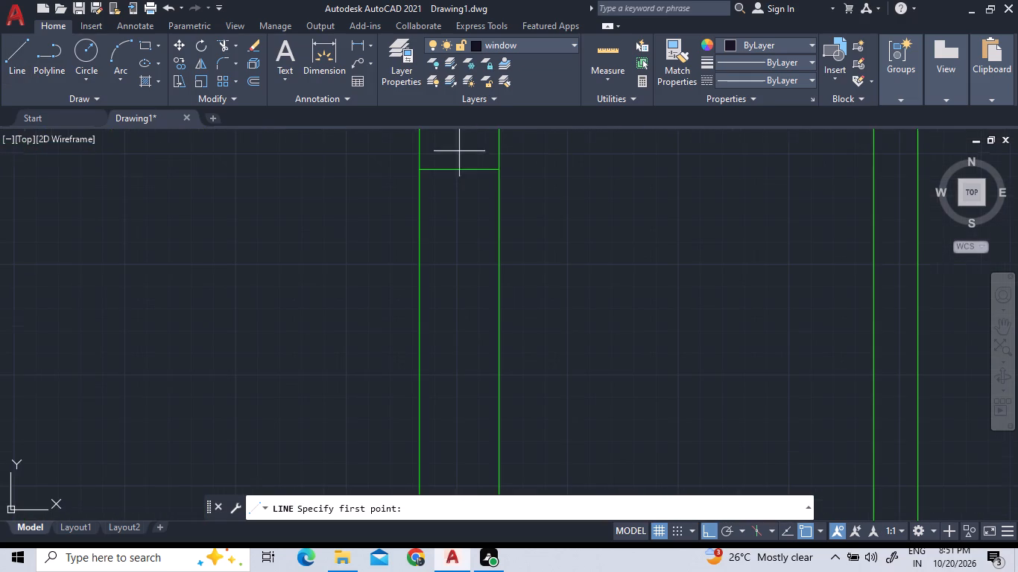
drag(458, 171, 457, 187)
scroll(433, 361, down, 7)
scroll(437, 412, up, 4)
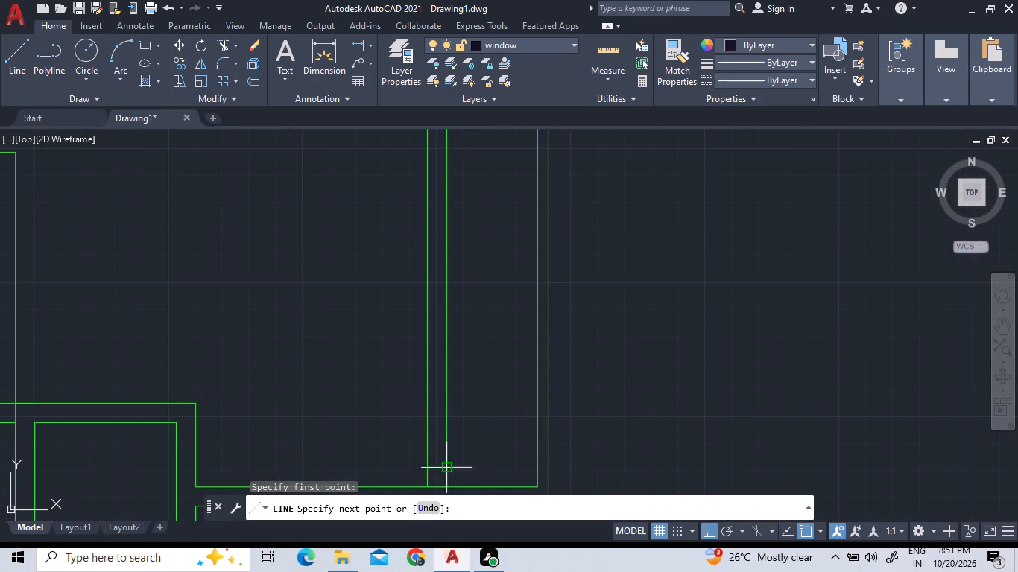
scroll(439, 486, up, 3)
click(429, 413)
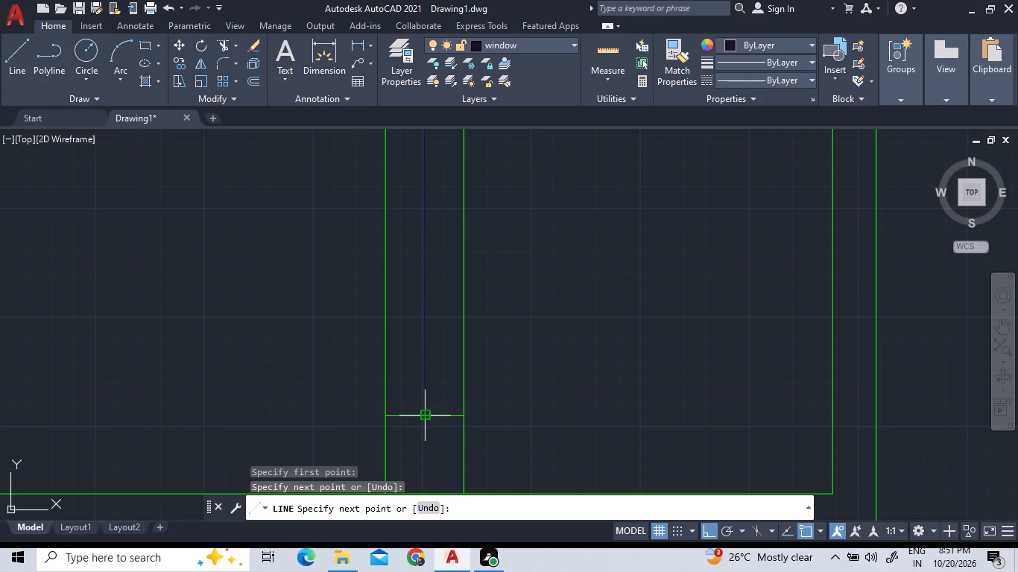
right_click(431, 387)
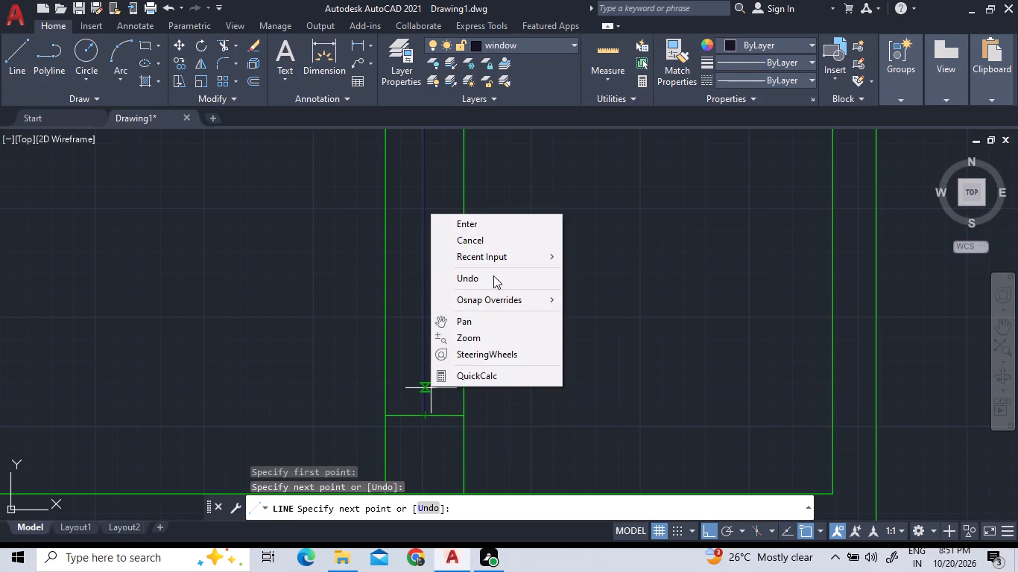
click(487, 242)
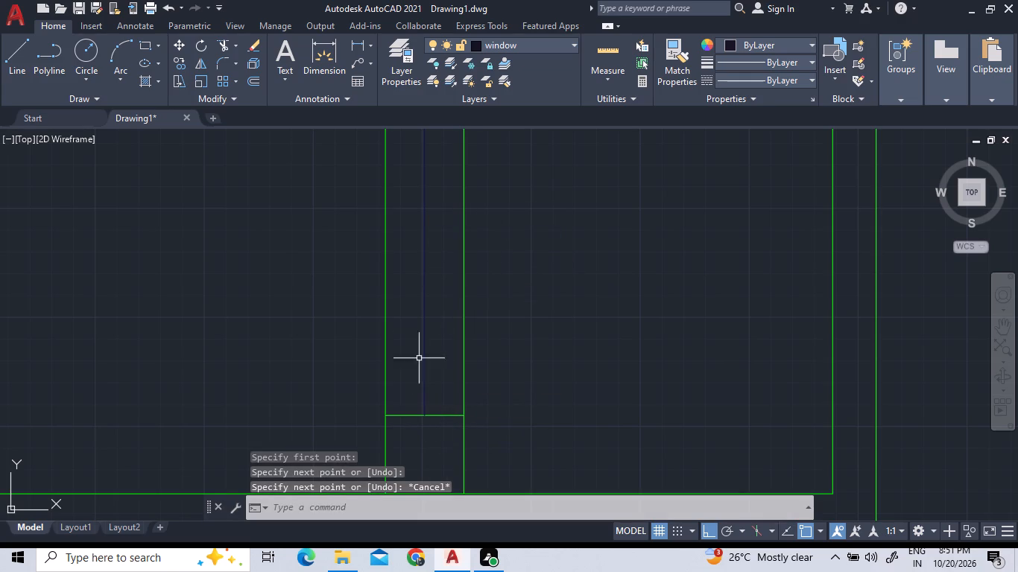
Offset the partition's window centre line by 2" to each side.
click(254, 84)
text(2")
key(Return)
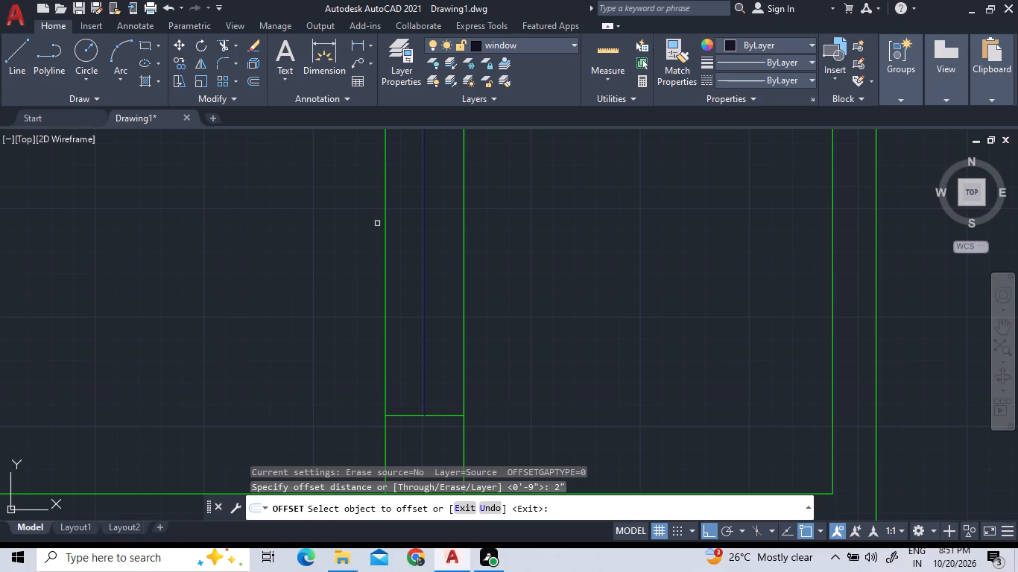
click(424, 275)
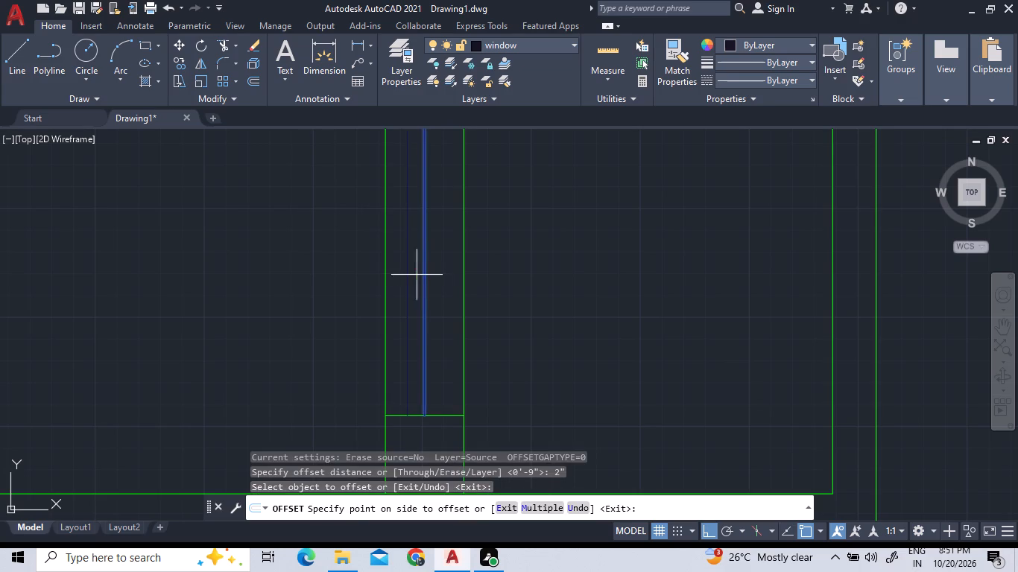
click(402, 275)
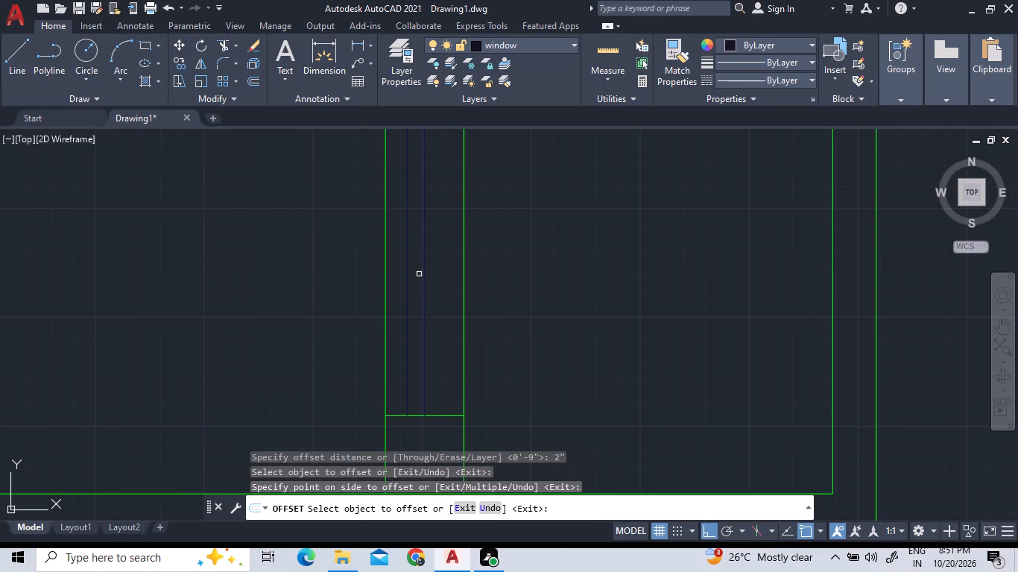
click(422, 276)
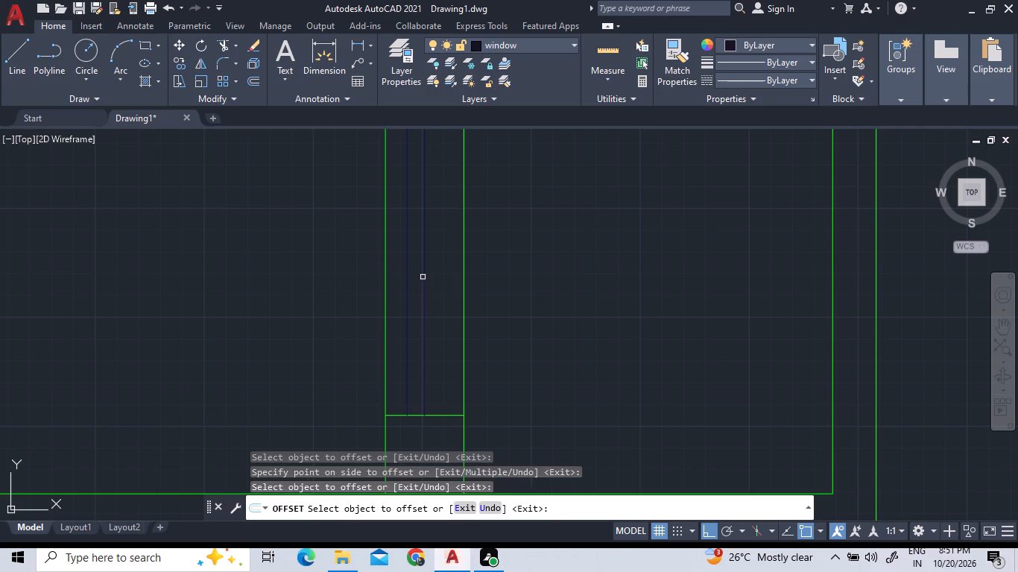
click(423, 277)
click(443, 285)
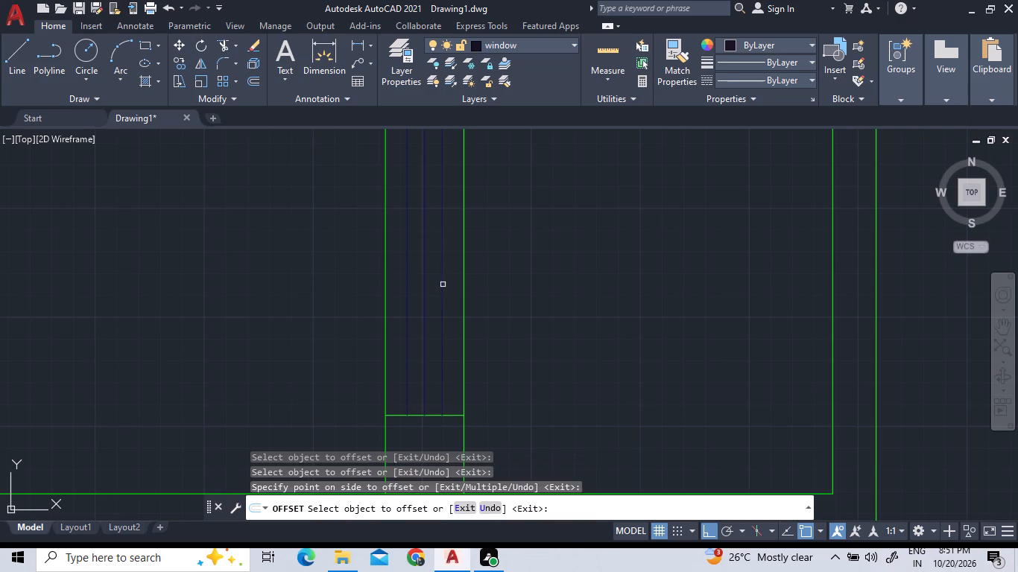
right_click(516, 364)
click(589, 369)
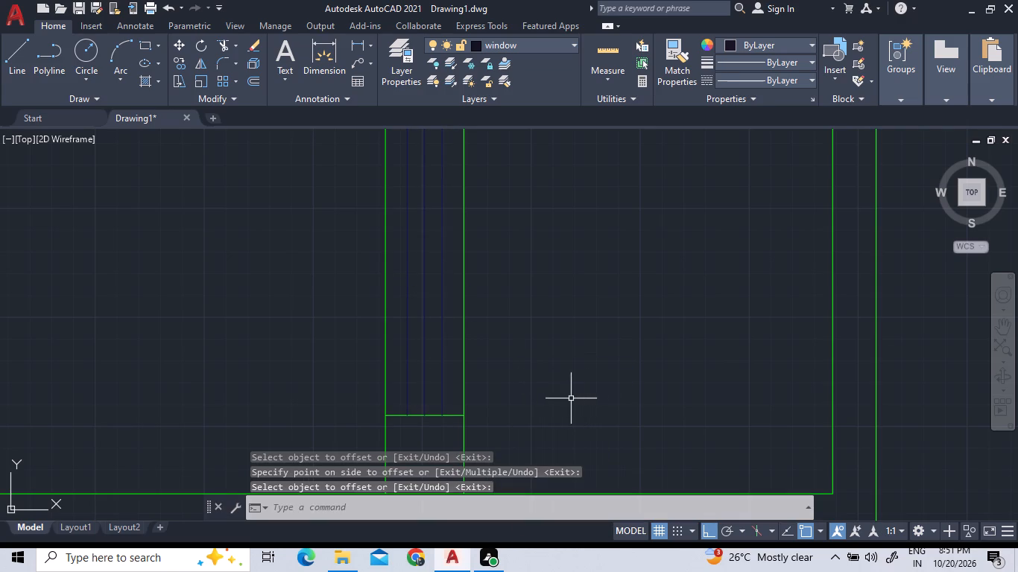
Measure the partition's window opening and the distances from the partition to the walls on both sides.
scroll(569, 401, down, 5)
scroll(572, 188, up, 1)
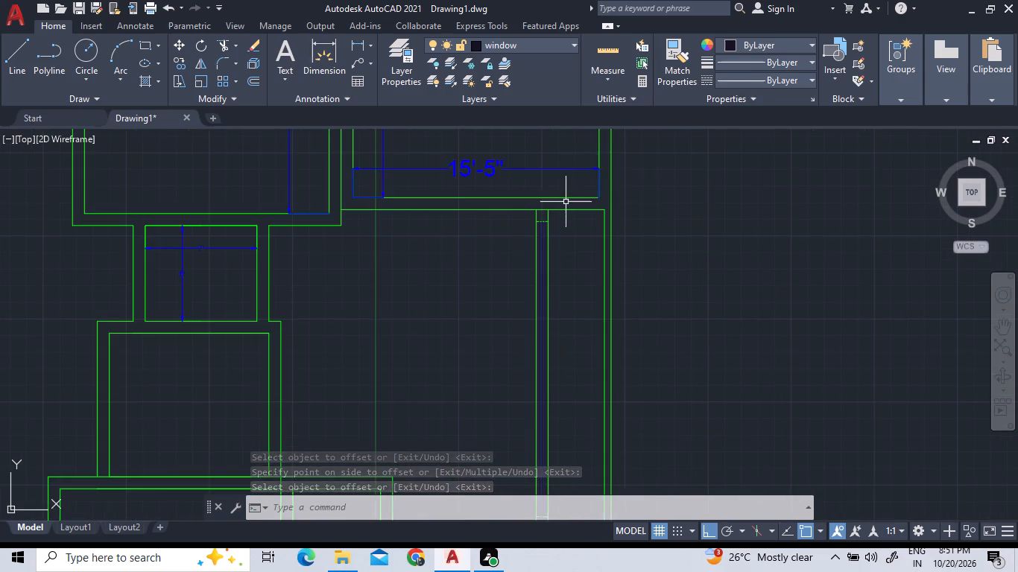
scroll(566, 202, up, 3)
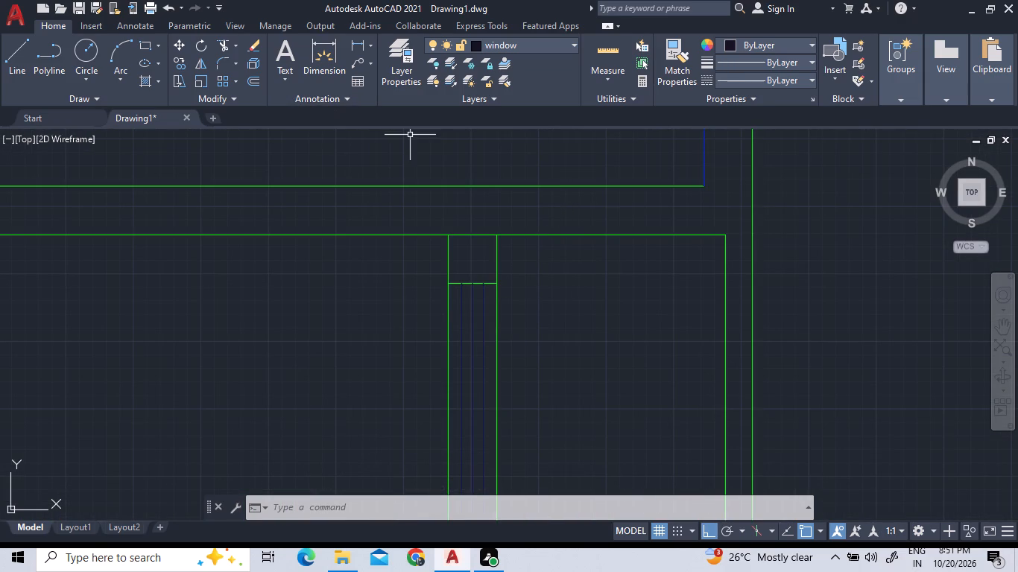
scroll(480, 334, down, 4)
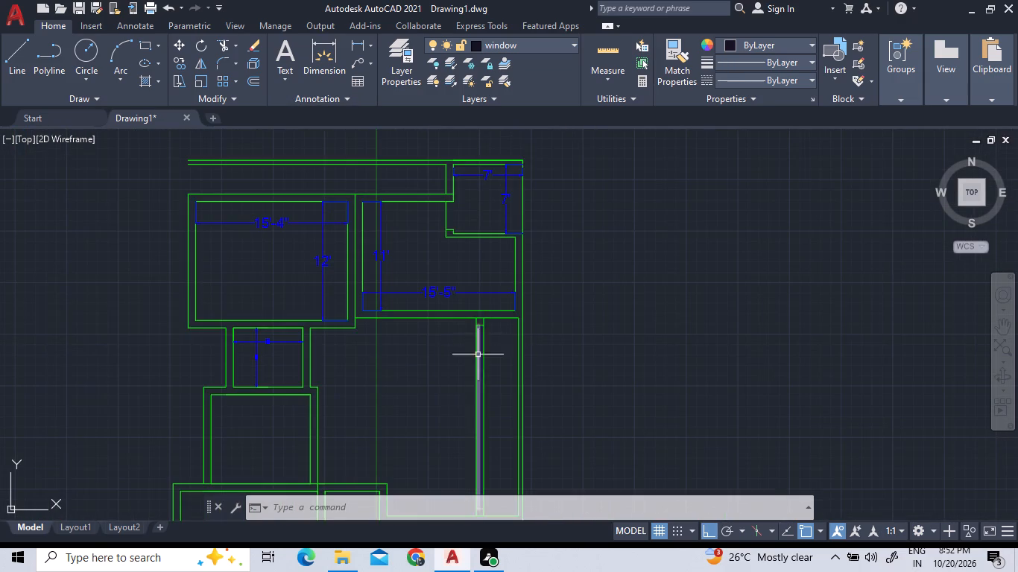
scroll(468, 385, down, 3)
scroll(465, 431, up, 3)
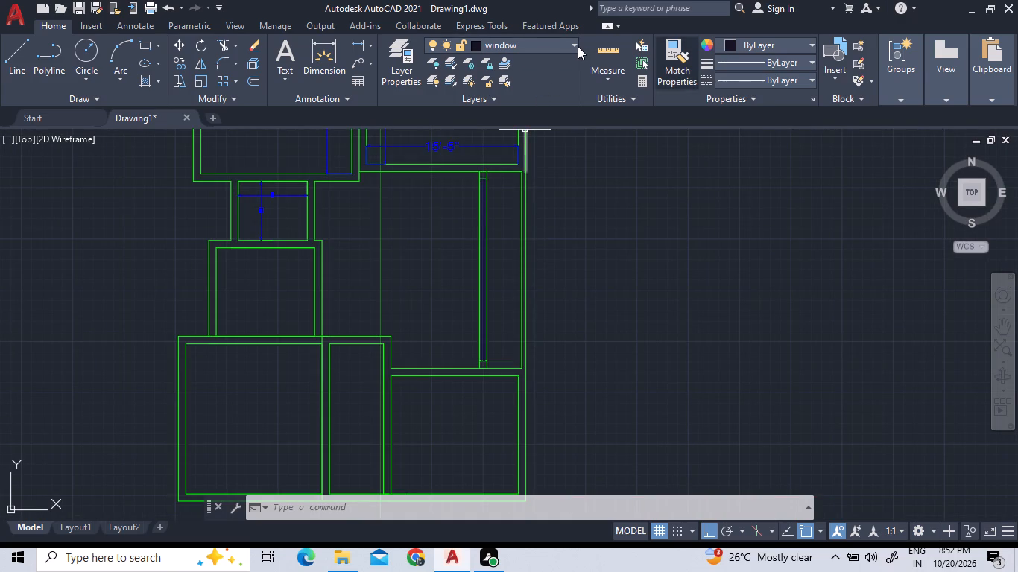
click(614, 49)
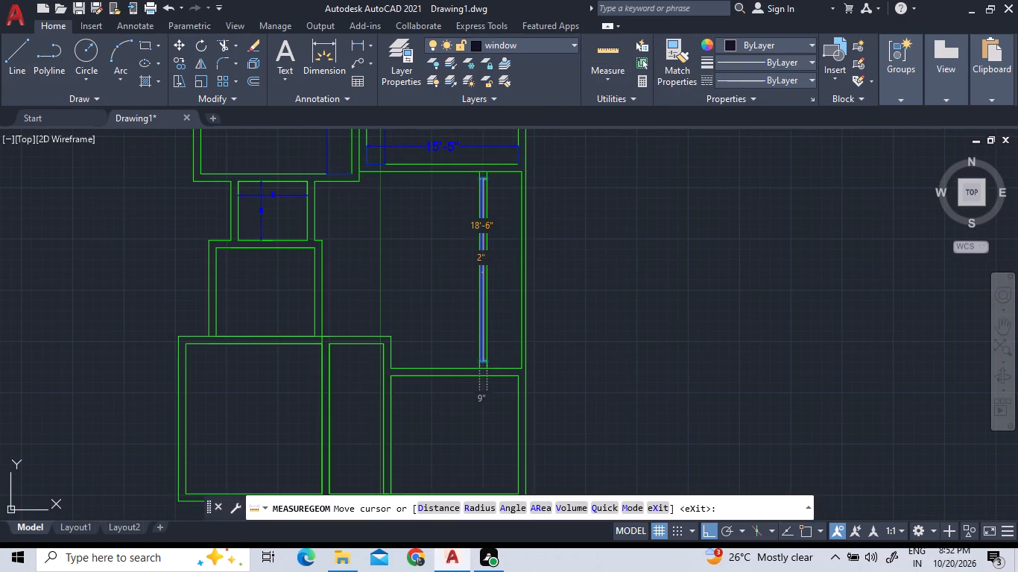
scroll(482, 273, up, 2)
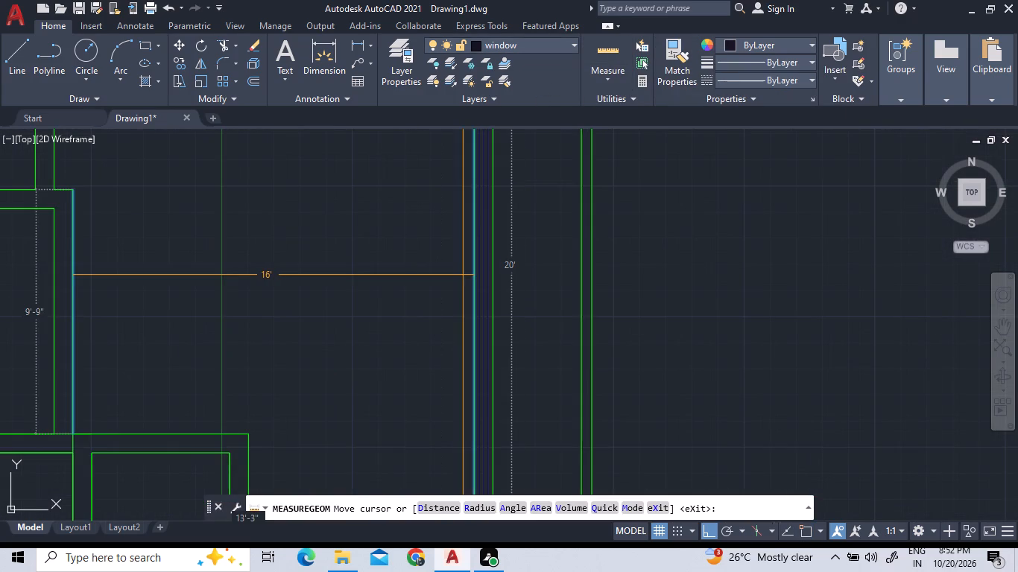
scroll(480, 290, down, 1)
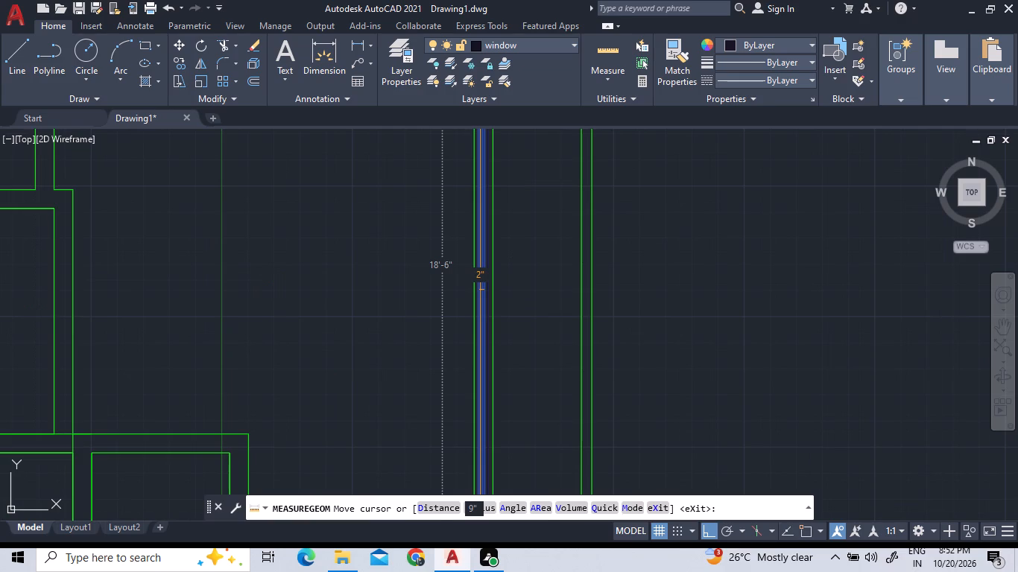
scroll(480, 290, down, 1)
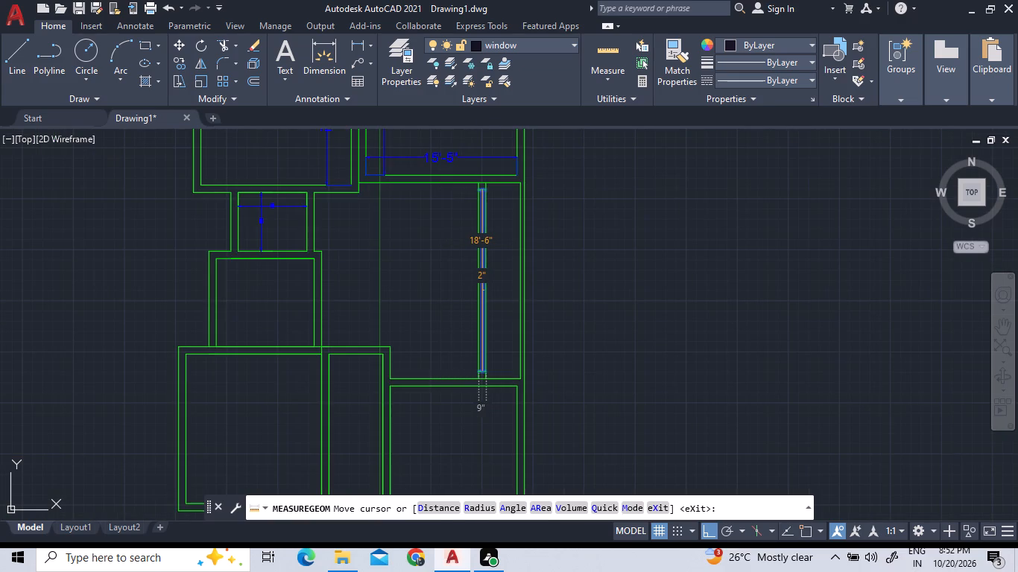
scroll(480, 298, up, 2)
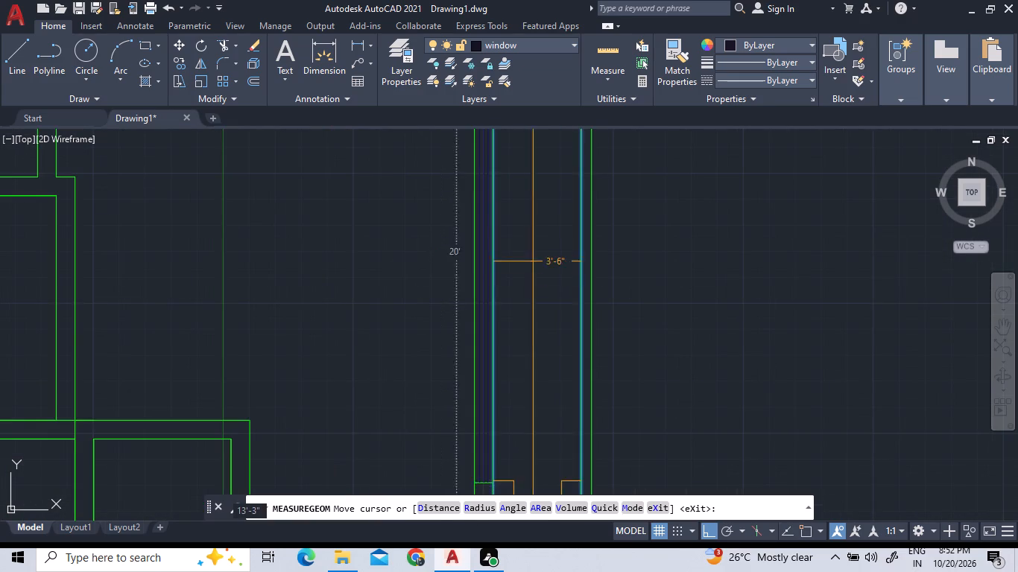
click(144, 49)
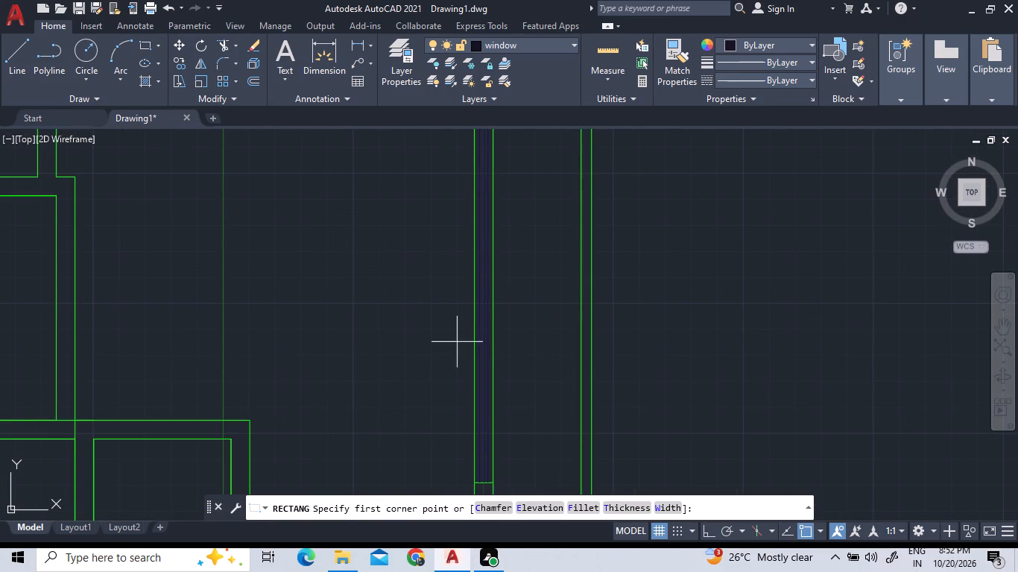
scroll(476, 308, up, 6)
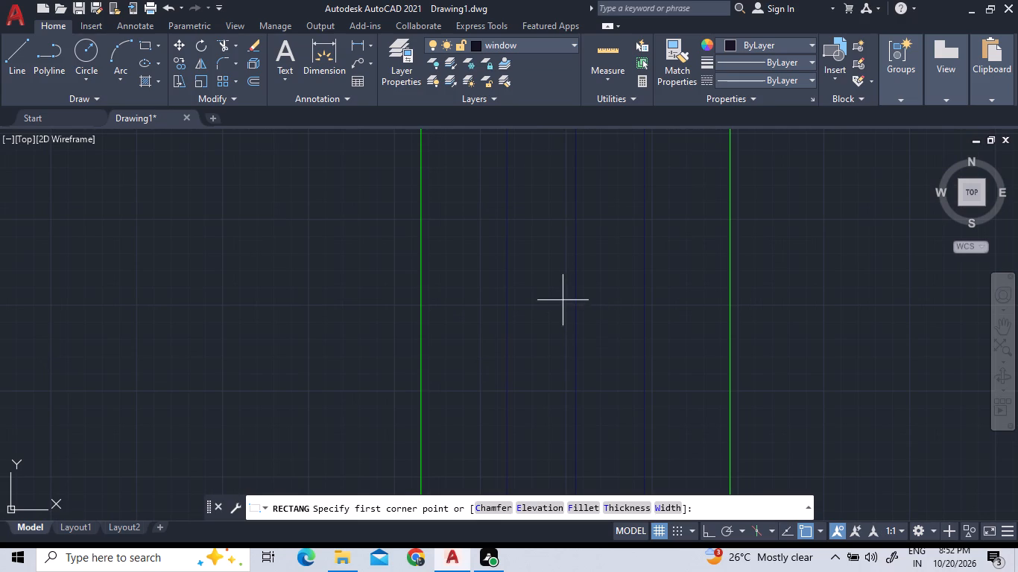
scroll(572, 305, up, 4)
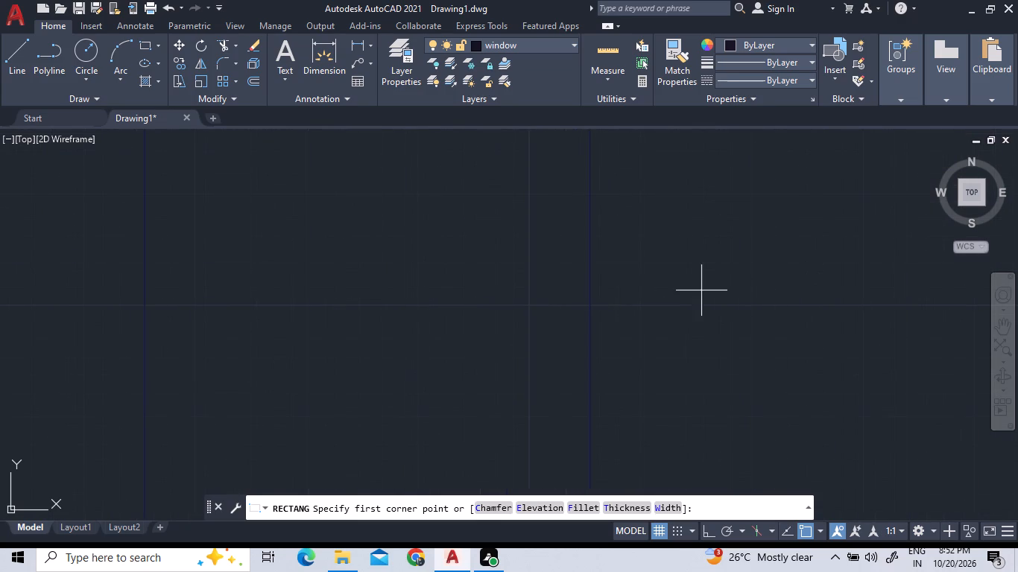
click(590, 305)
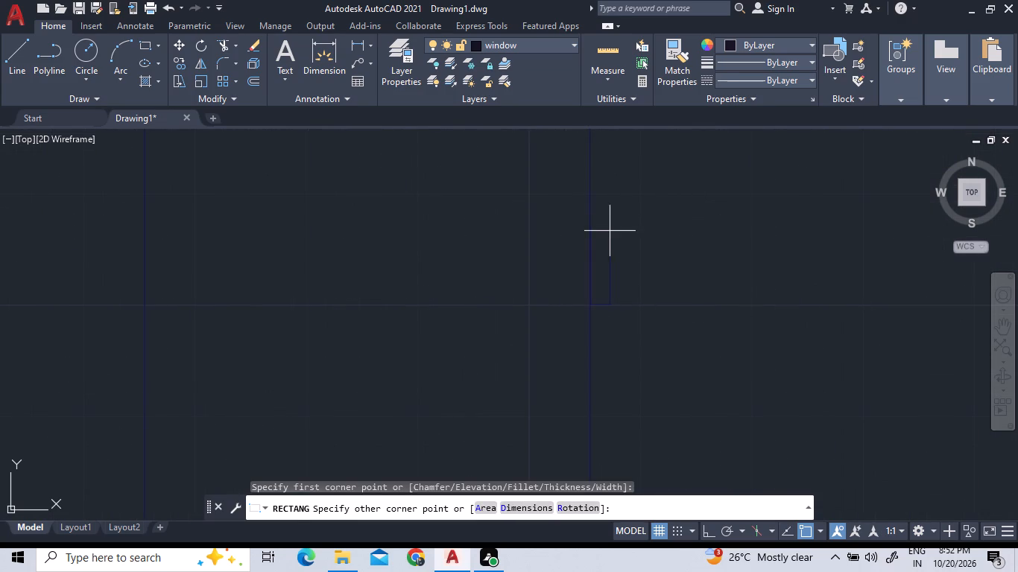
Make layer 0 the current layer.
click(551, 44)
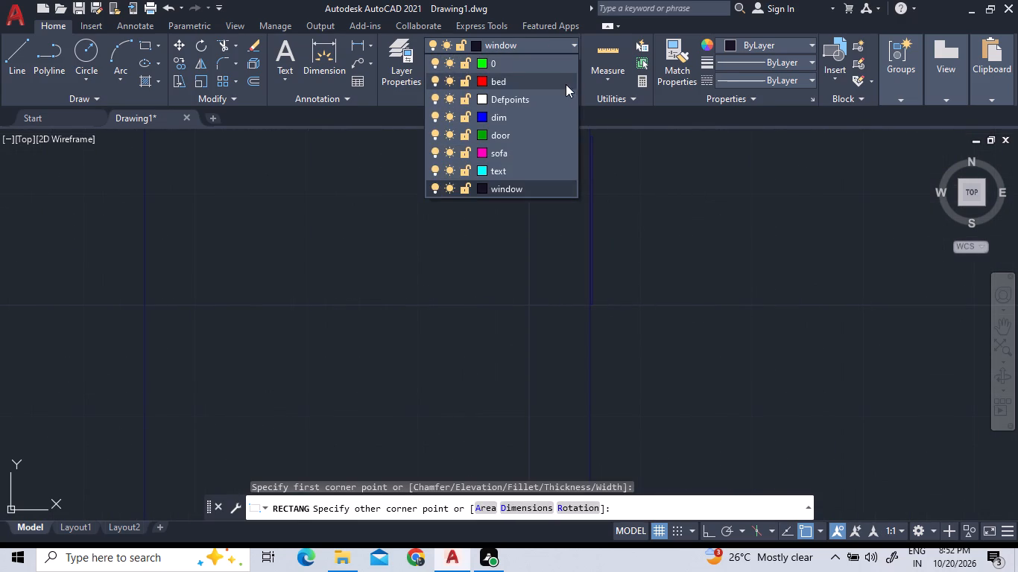
click(559, 67)
scroll(582, 365, down, 4)
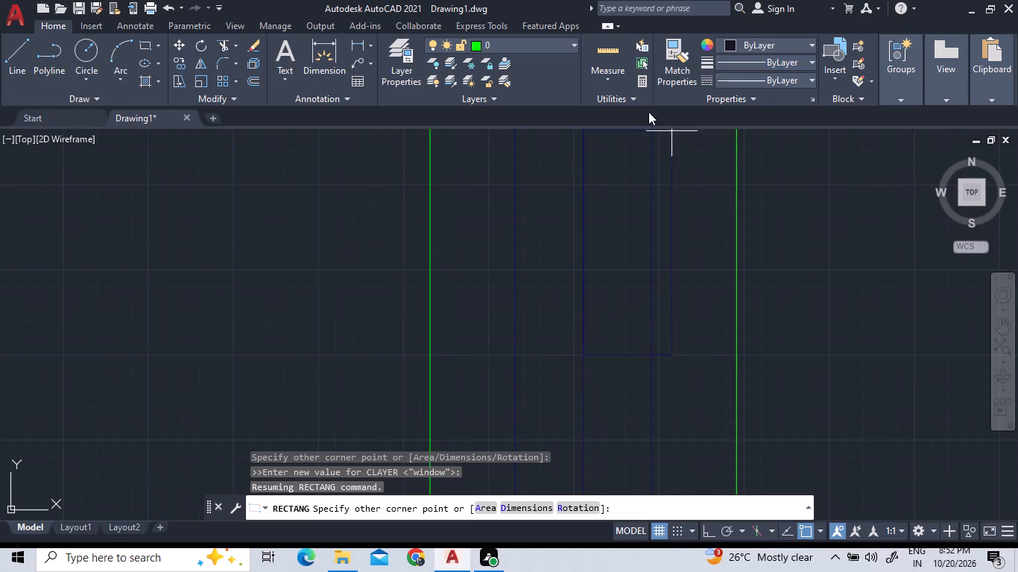
right_click(617, 355)
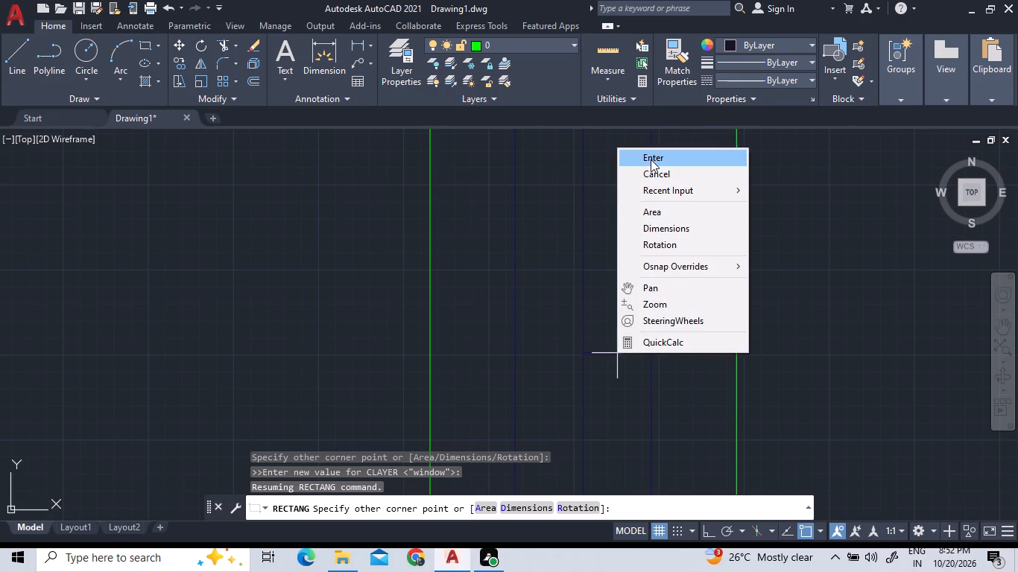
click(651, 159)
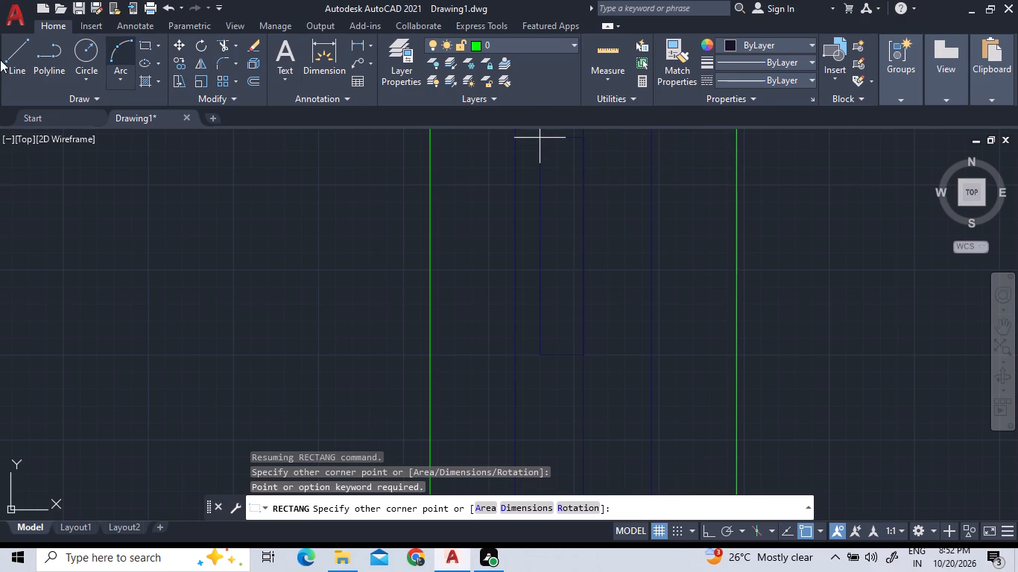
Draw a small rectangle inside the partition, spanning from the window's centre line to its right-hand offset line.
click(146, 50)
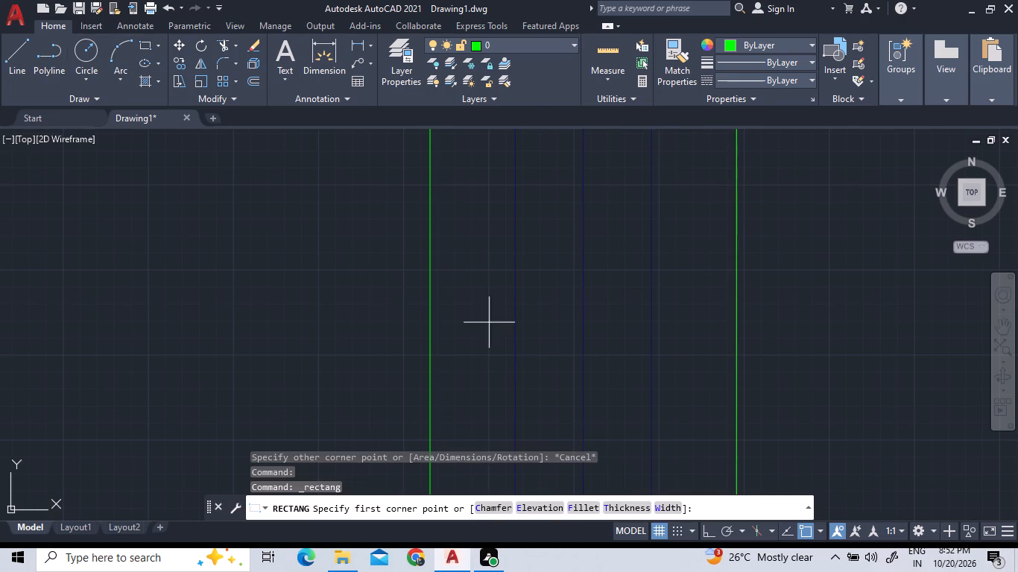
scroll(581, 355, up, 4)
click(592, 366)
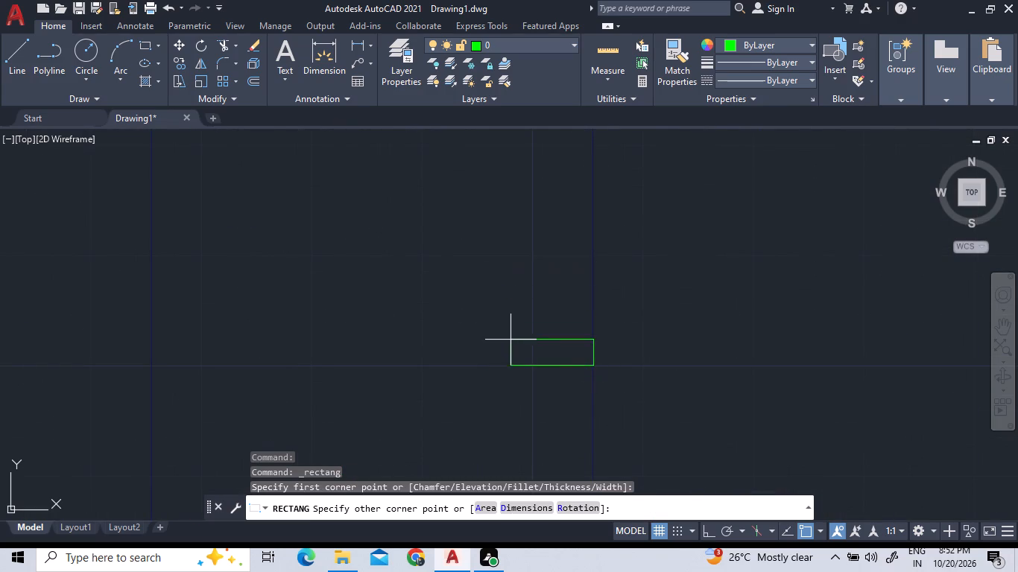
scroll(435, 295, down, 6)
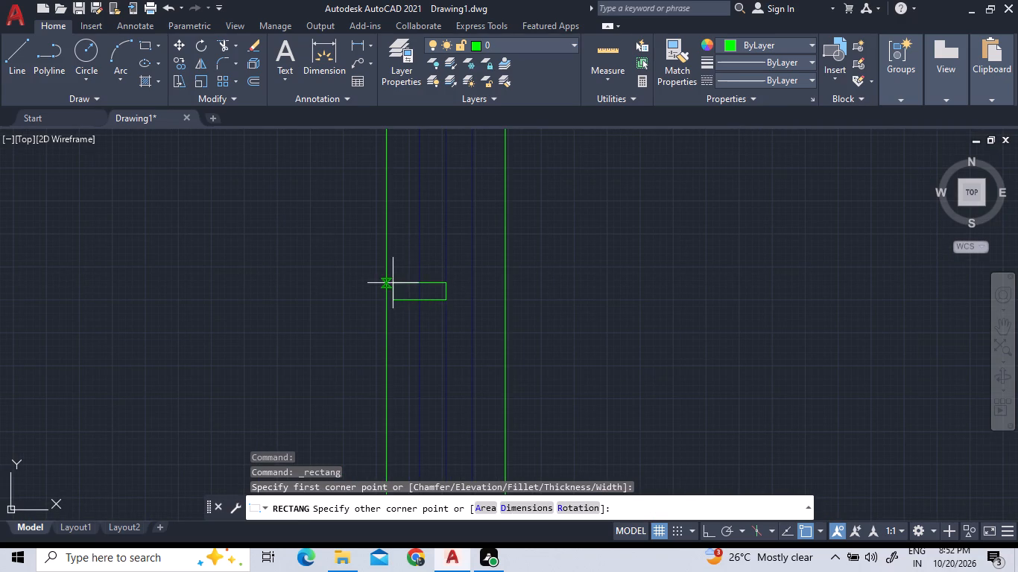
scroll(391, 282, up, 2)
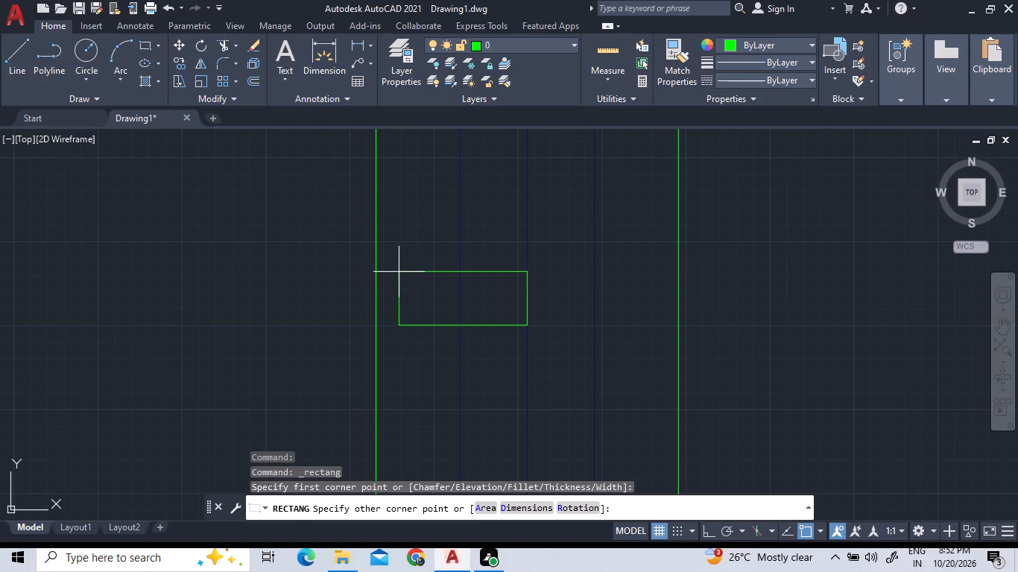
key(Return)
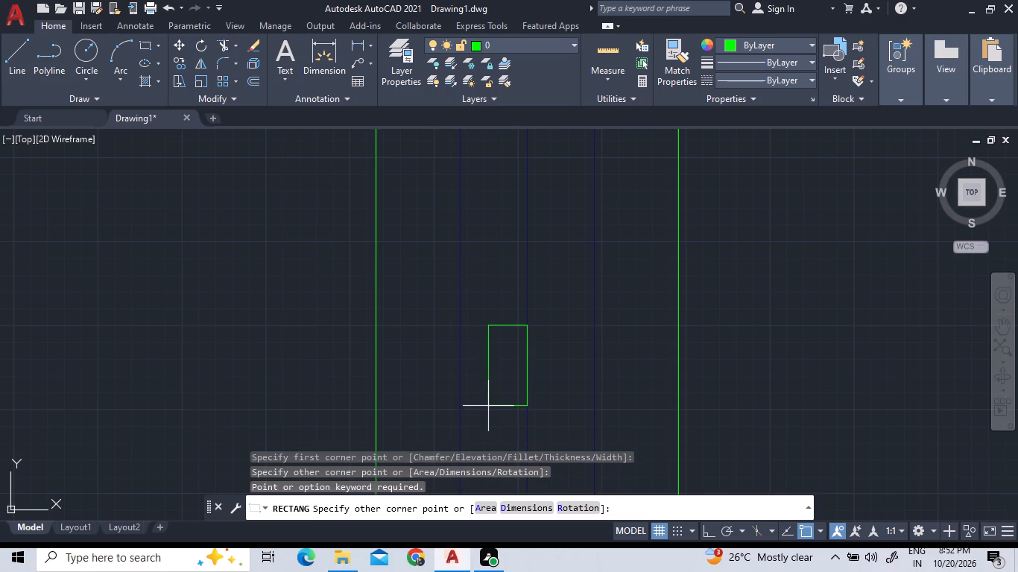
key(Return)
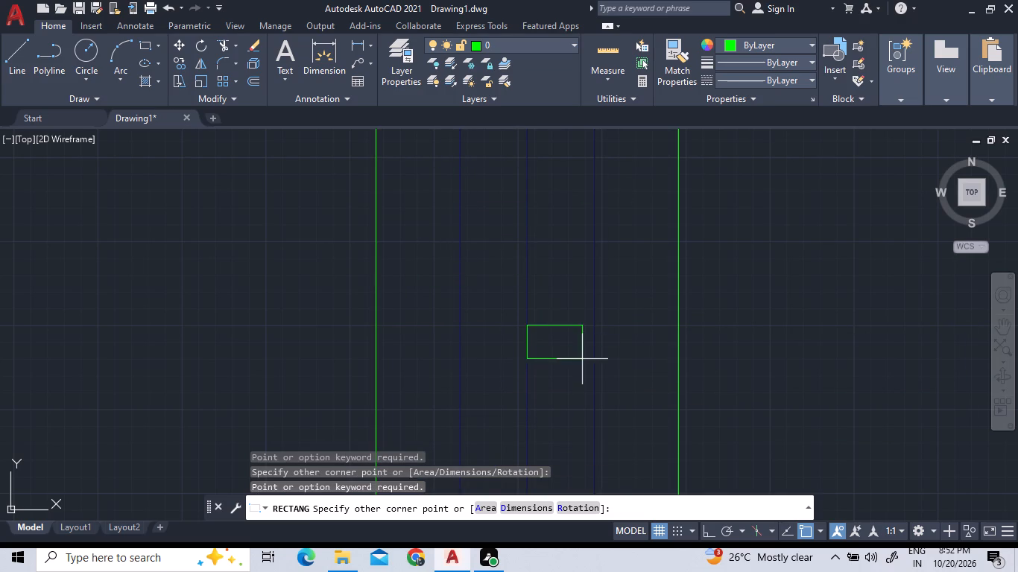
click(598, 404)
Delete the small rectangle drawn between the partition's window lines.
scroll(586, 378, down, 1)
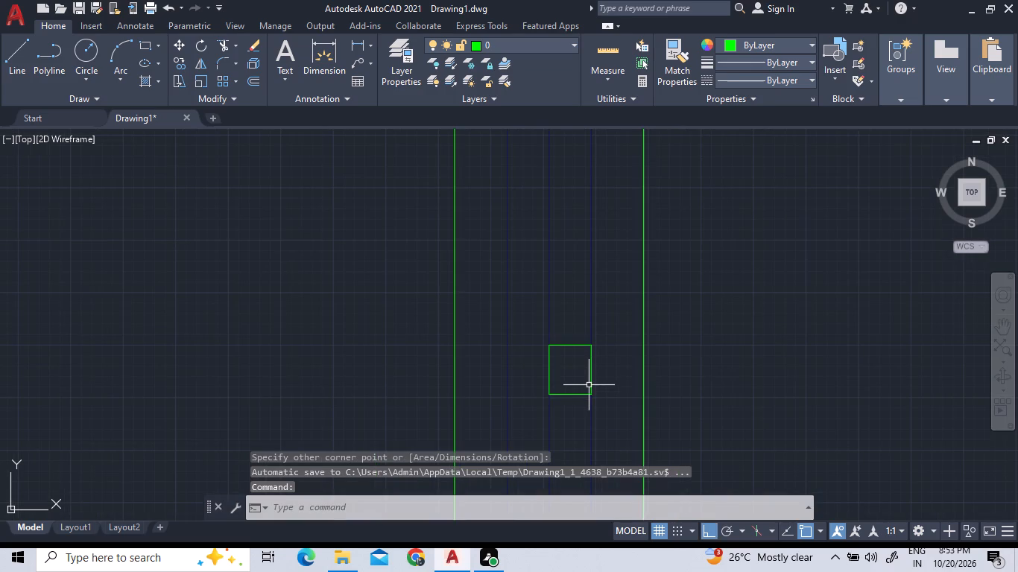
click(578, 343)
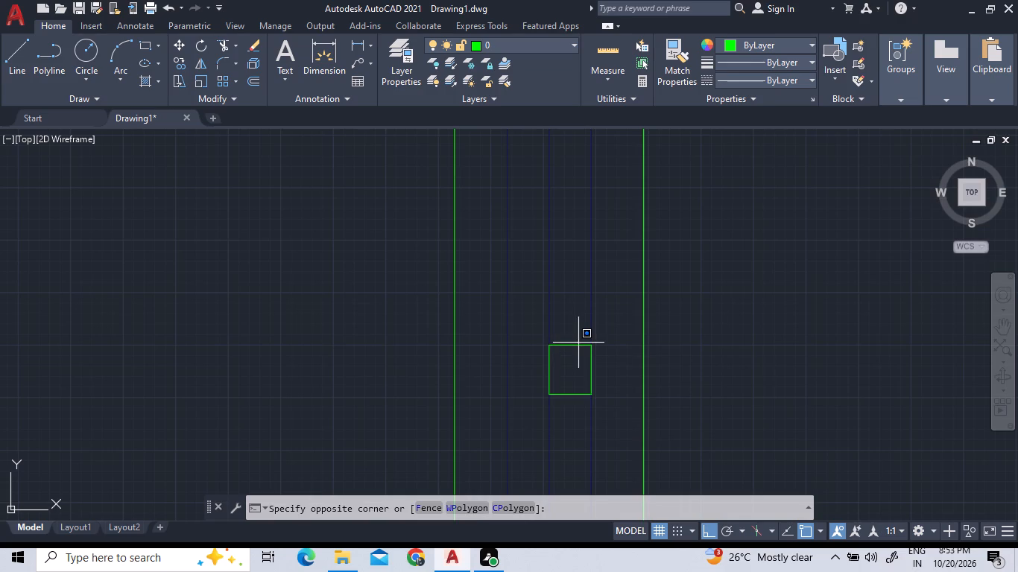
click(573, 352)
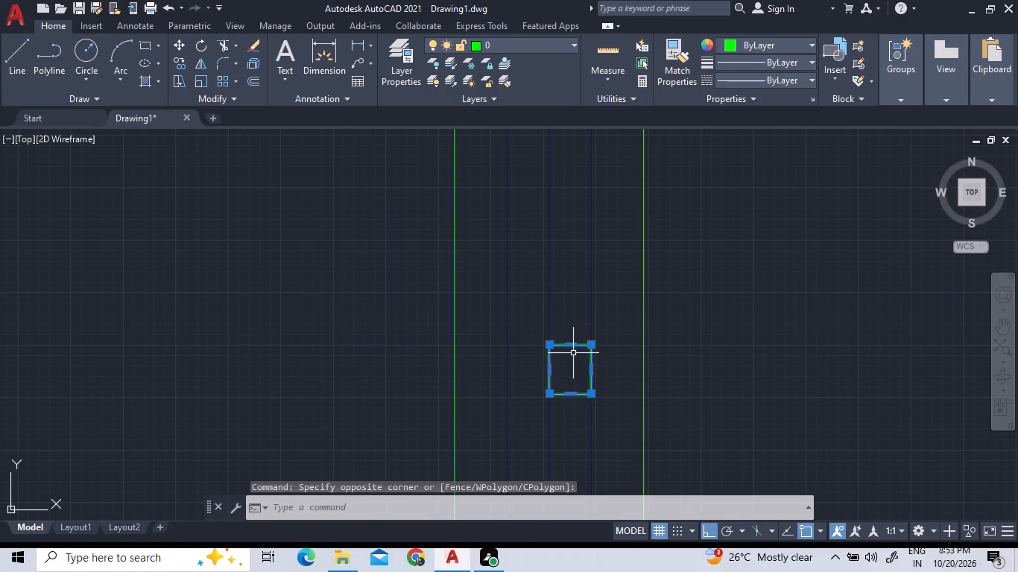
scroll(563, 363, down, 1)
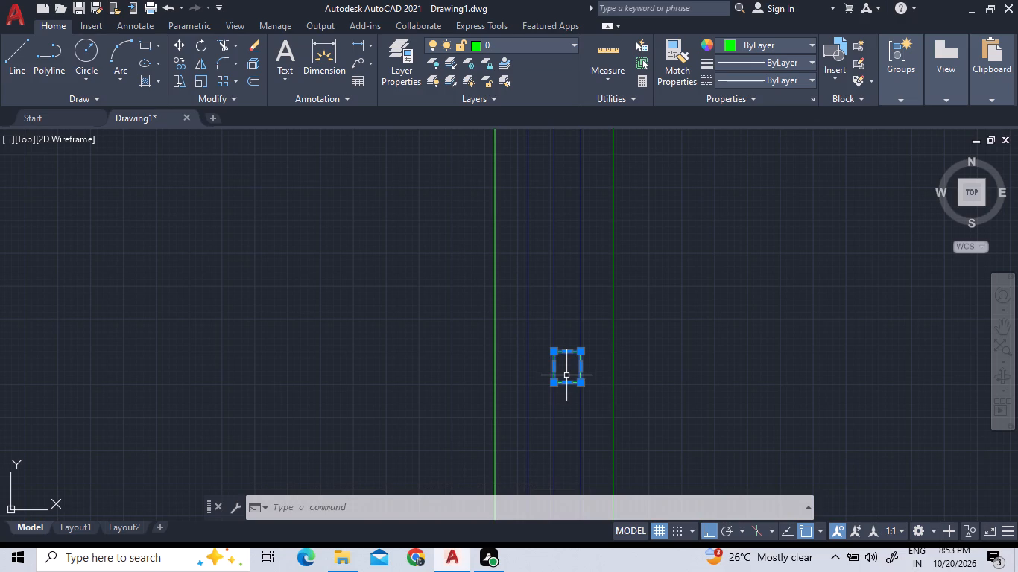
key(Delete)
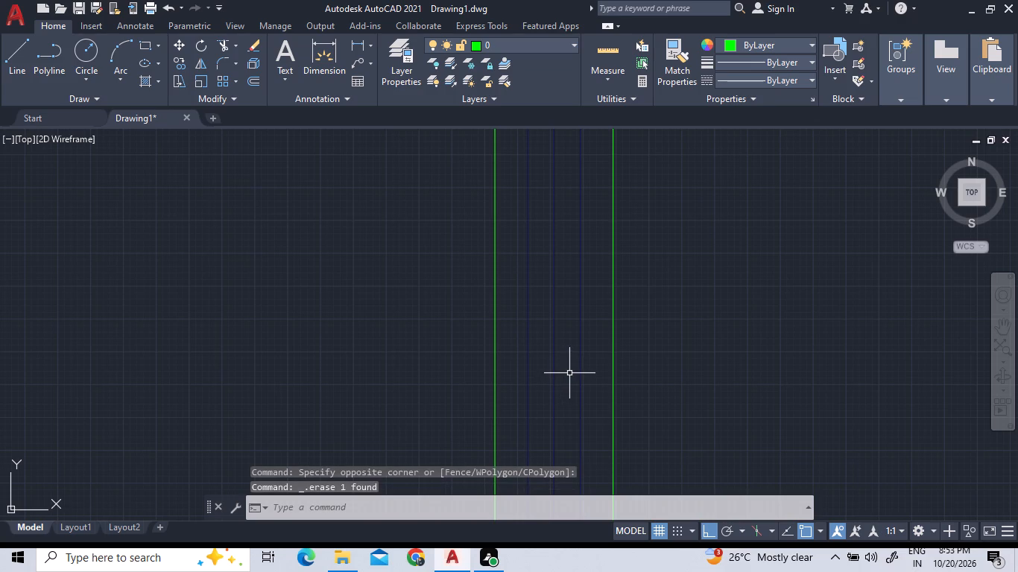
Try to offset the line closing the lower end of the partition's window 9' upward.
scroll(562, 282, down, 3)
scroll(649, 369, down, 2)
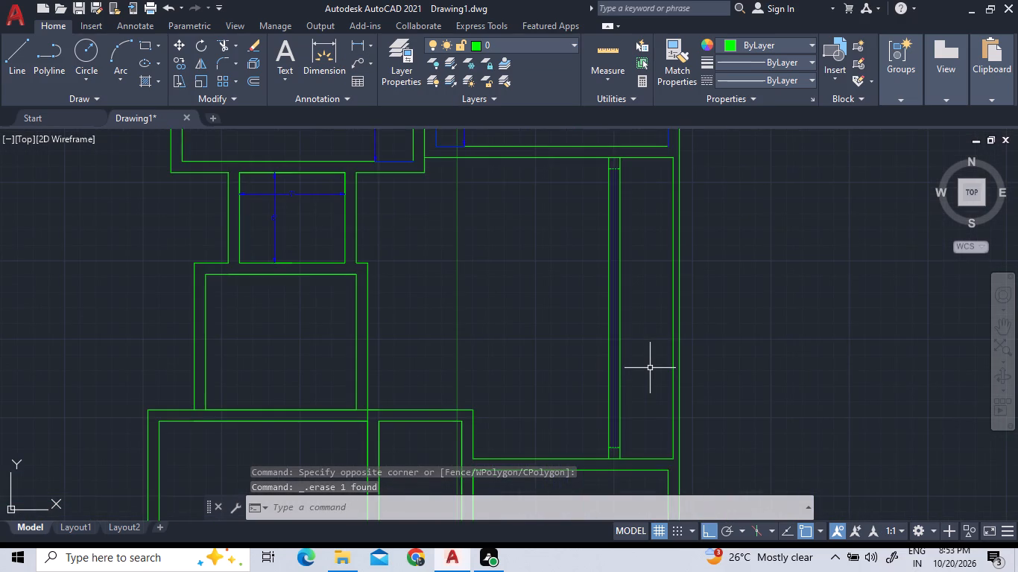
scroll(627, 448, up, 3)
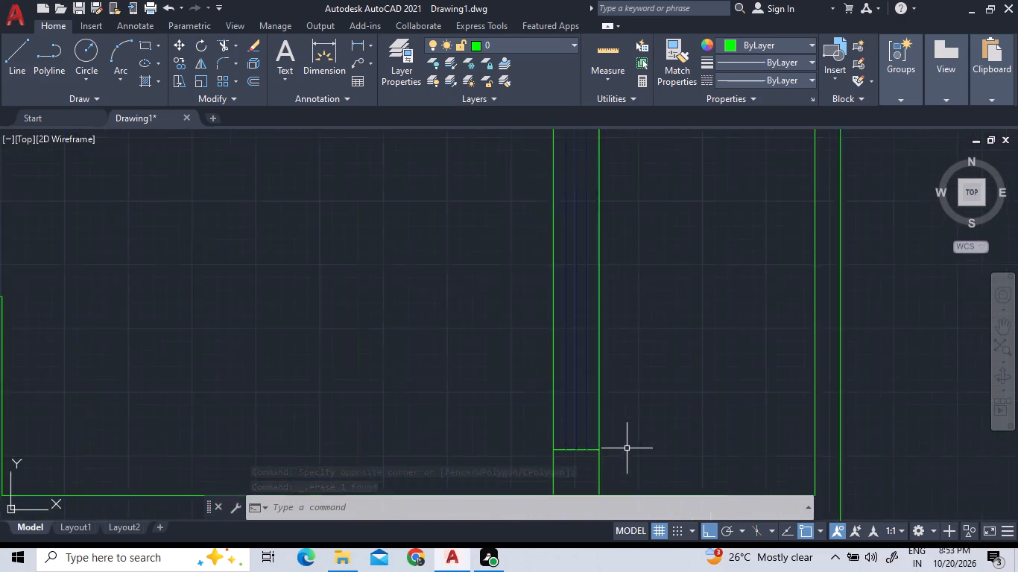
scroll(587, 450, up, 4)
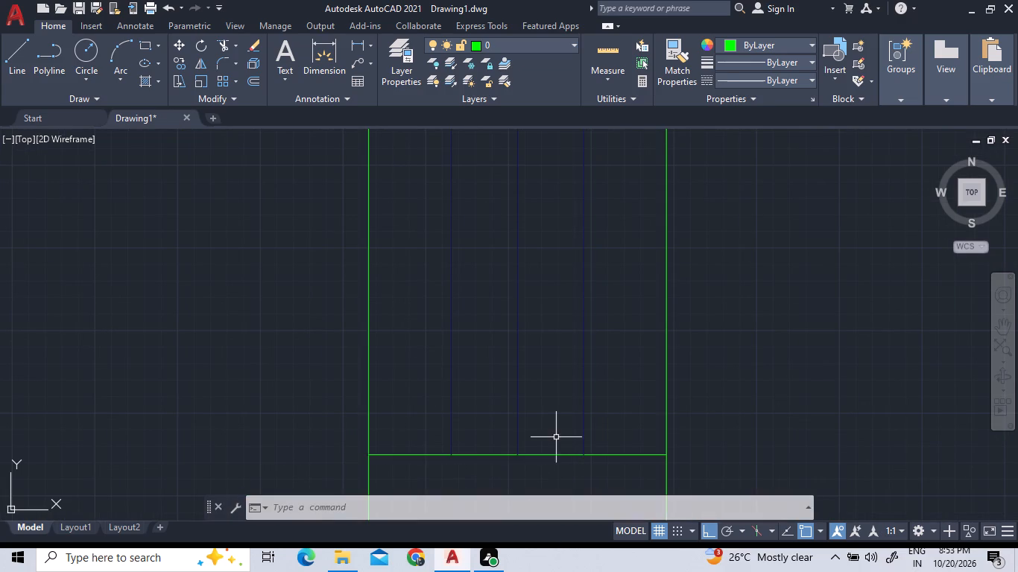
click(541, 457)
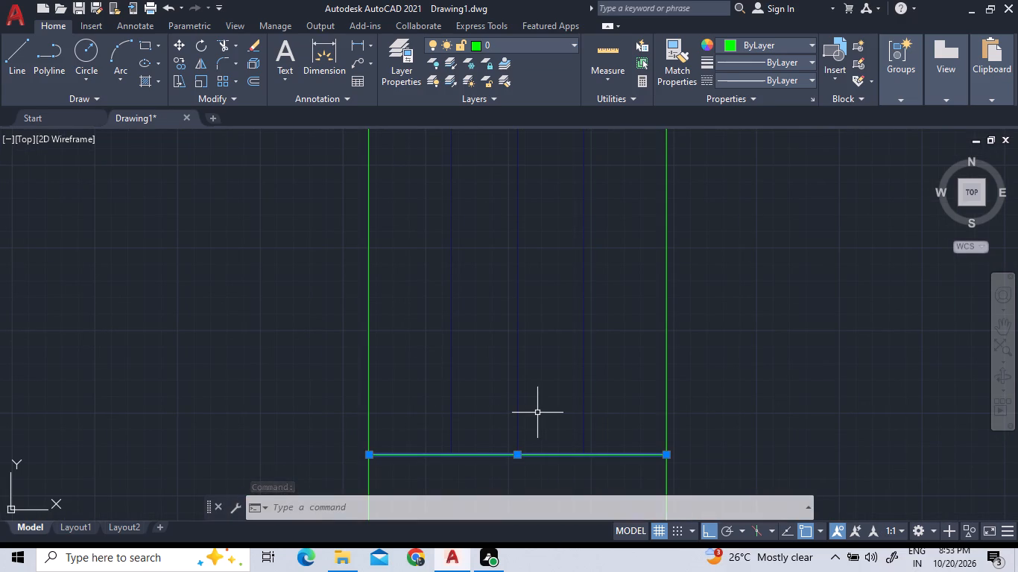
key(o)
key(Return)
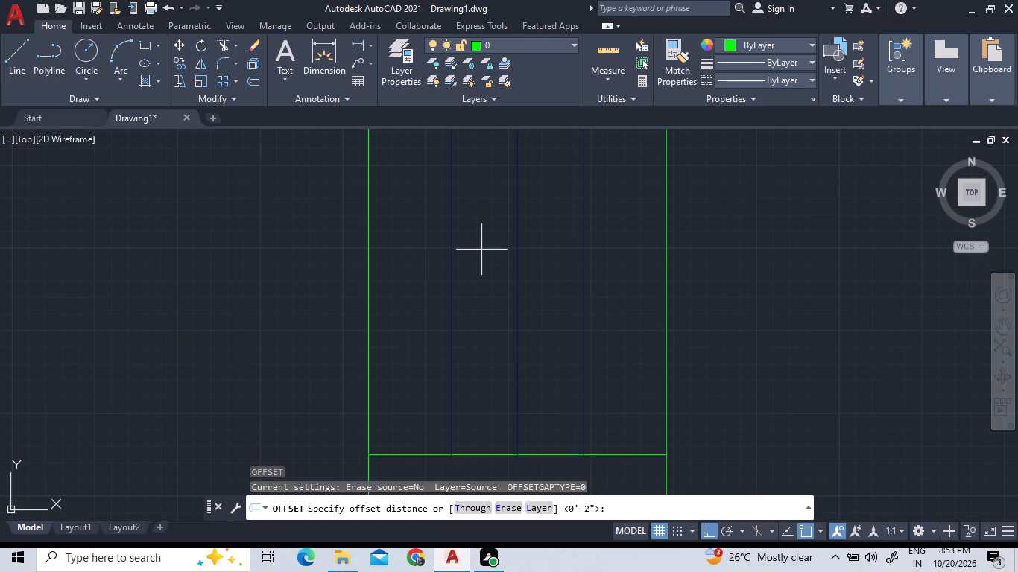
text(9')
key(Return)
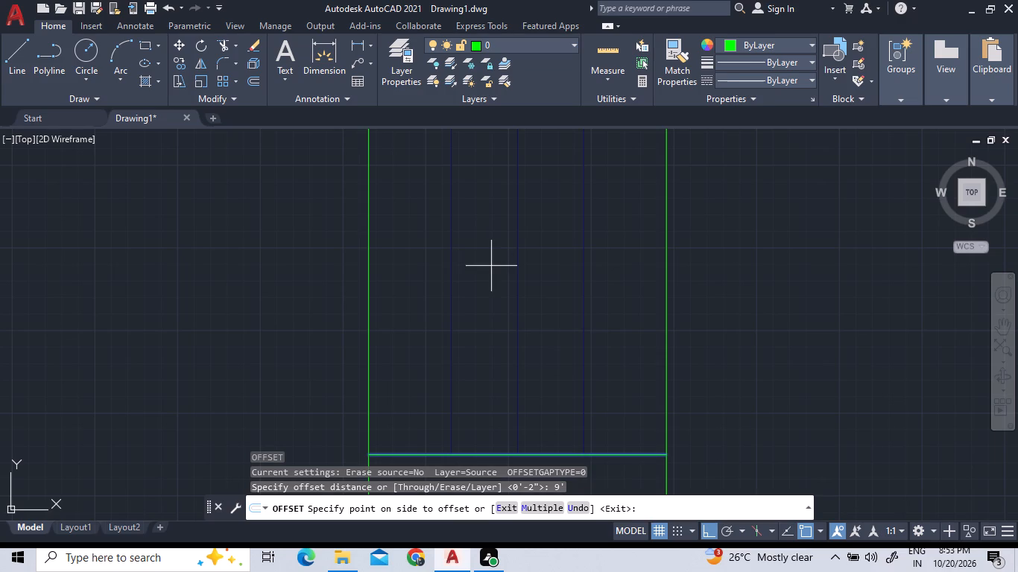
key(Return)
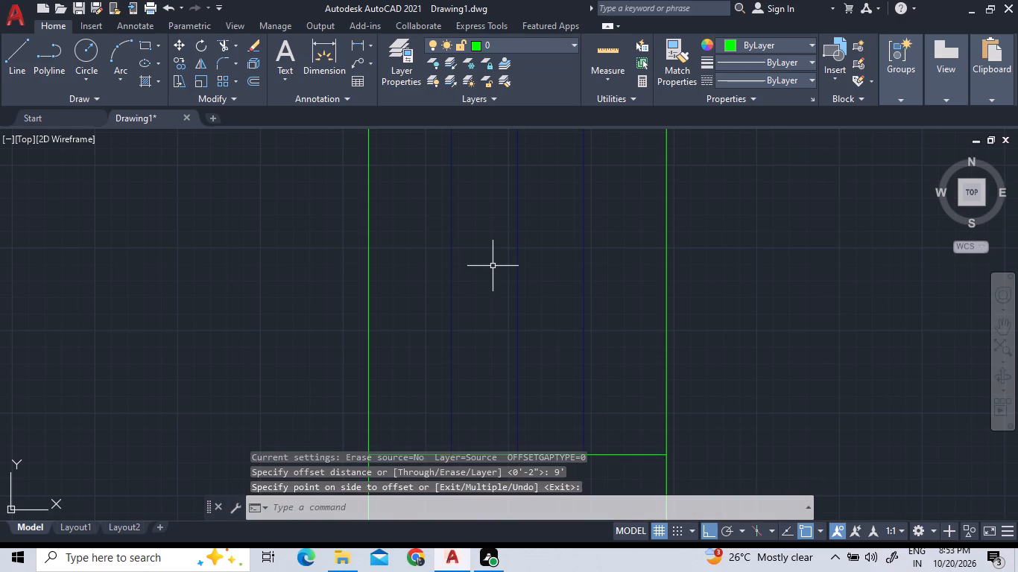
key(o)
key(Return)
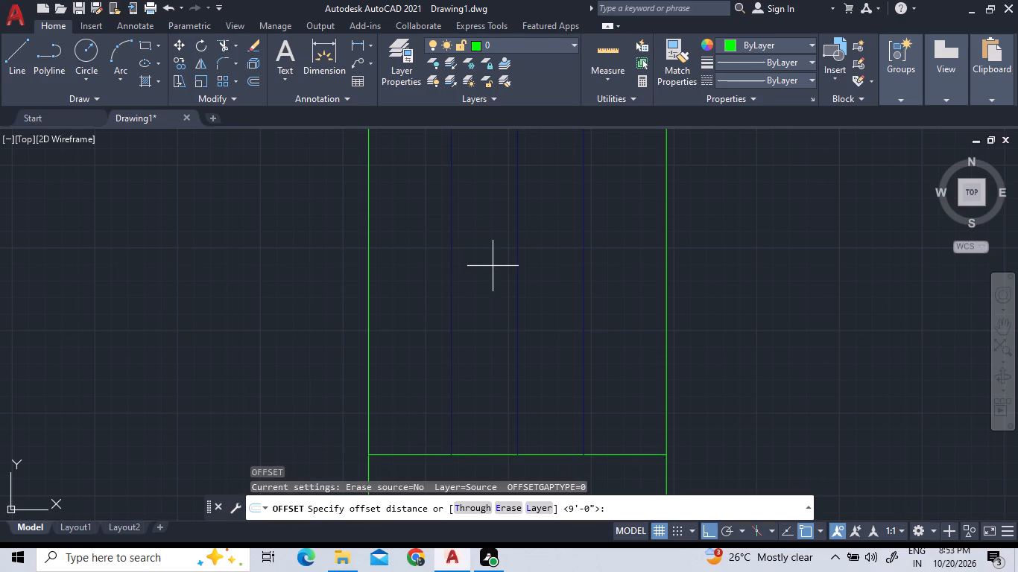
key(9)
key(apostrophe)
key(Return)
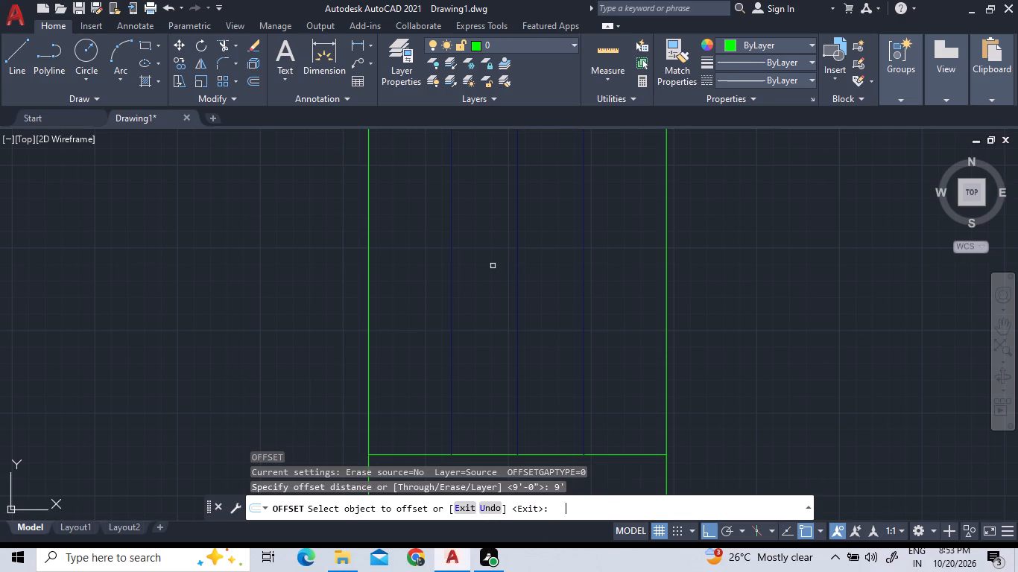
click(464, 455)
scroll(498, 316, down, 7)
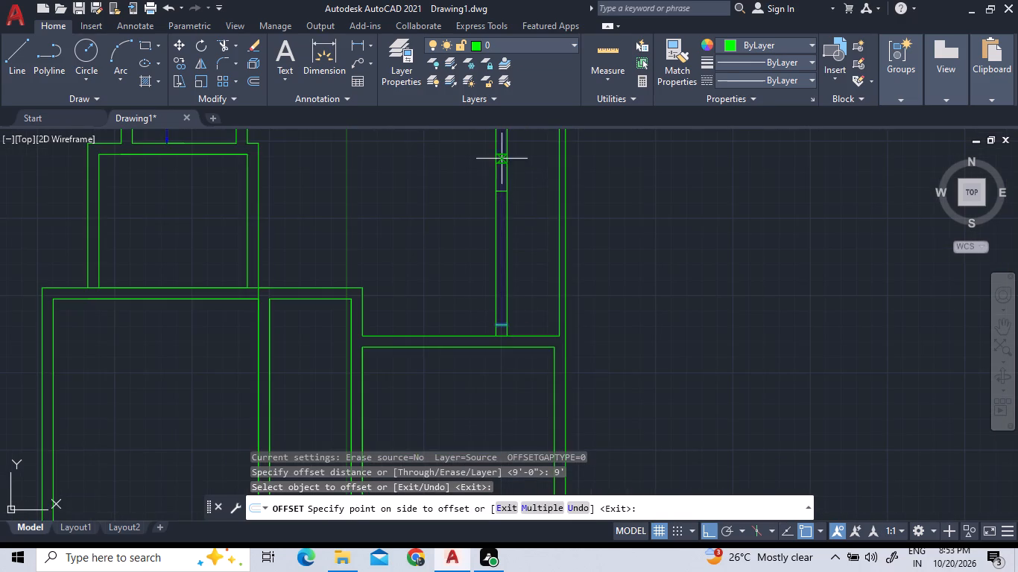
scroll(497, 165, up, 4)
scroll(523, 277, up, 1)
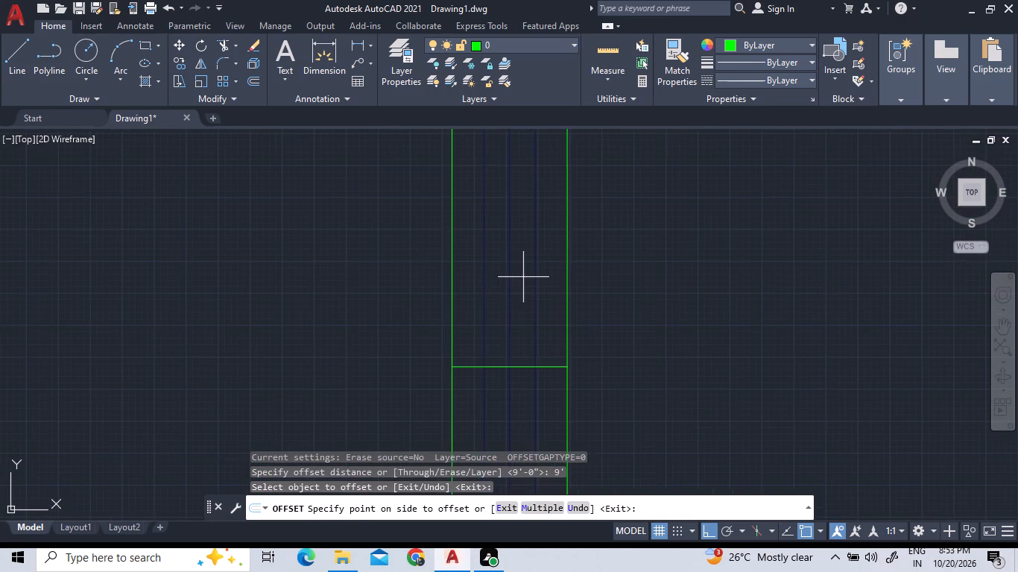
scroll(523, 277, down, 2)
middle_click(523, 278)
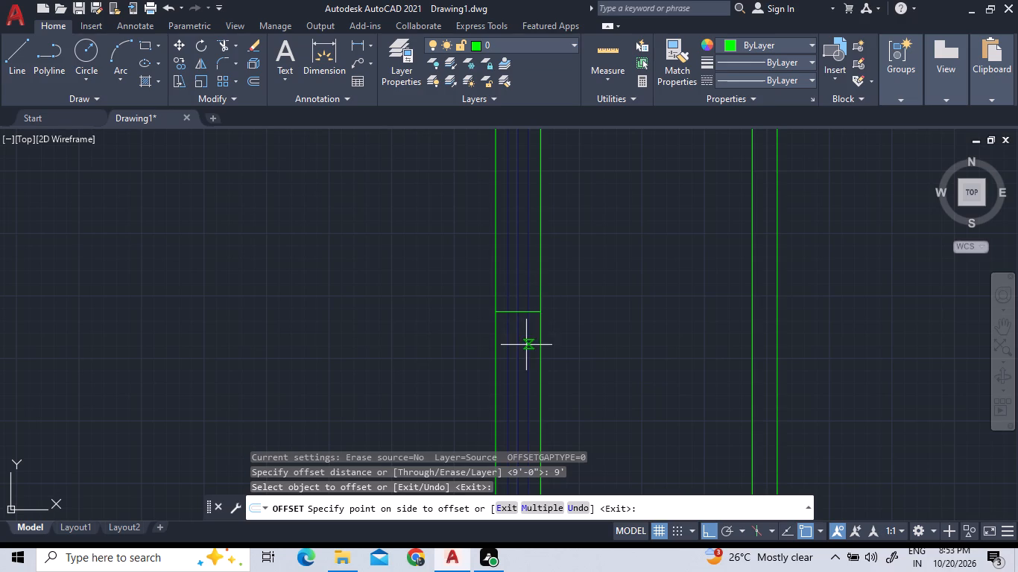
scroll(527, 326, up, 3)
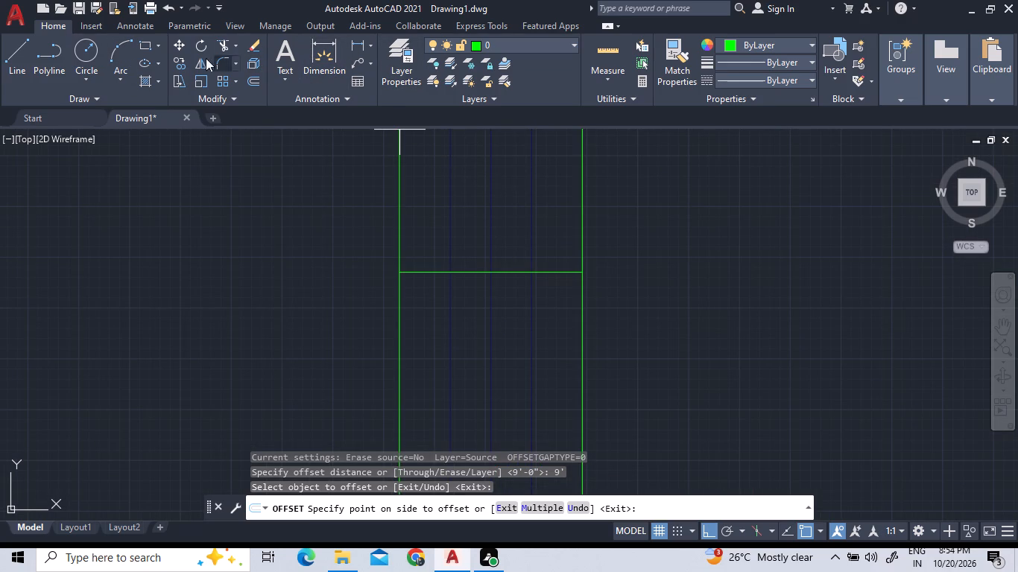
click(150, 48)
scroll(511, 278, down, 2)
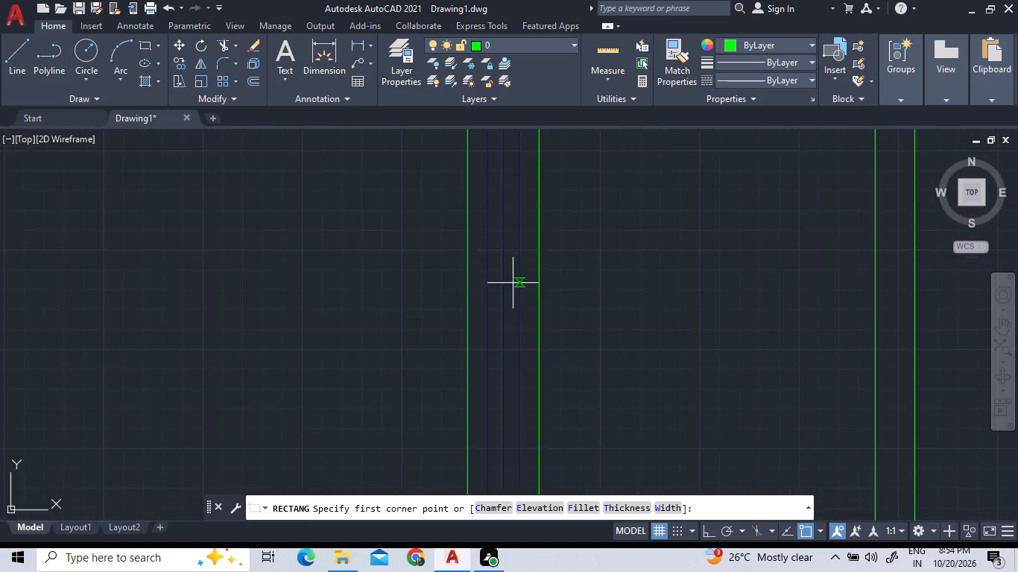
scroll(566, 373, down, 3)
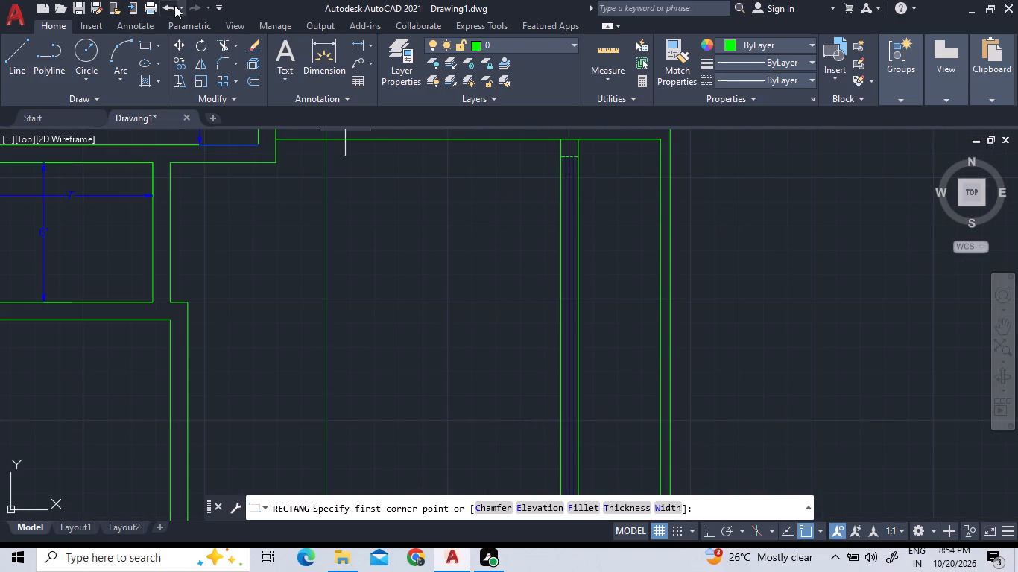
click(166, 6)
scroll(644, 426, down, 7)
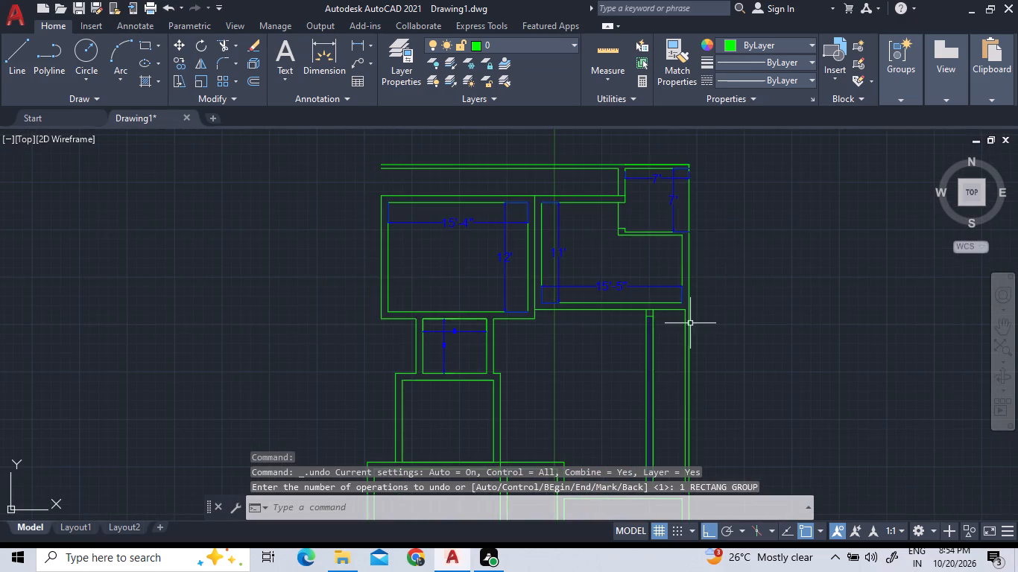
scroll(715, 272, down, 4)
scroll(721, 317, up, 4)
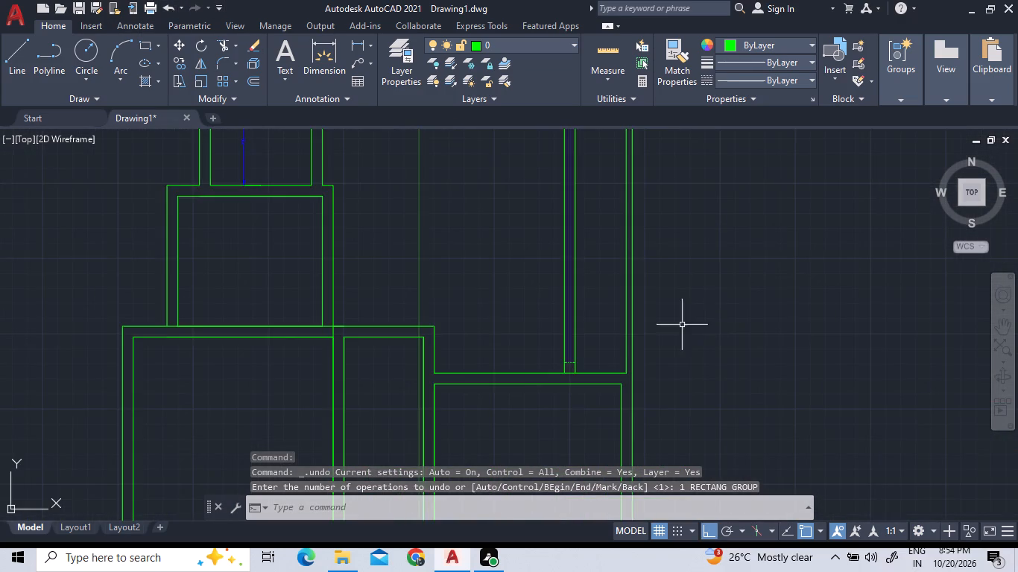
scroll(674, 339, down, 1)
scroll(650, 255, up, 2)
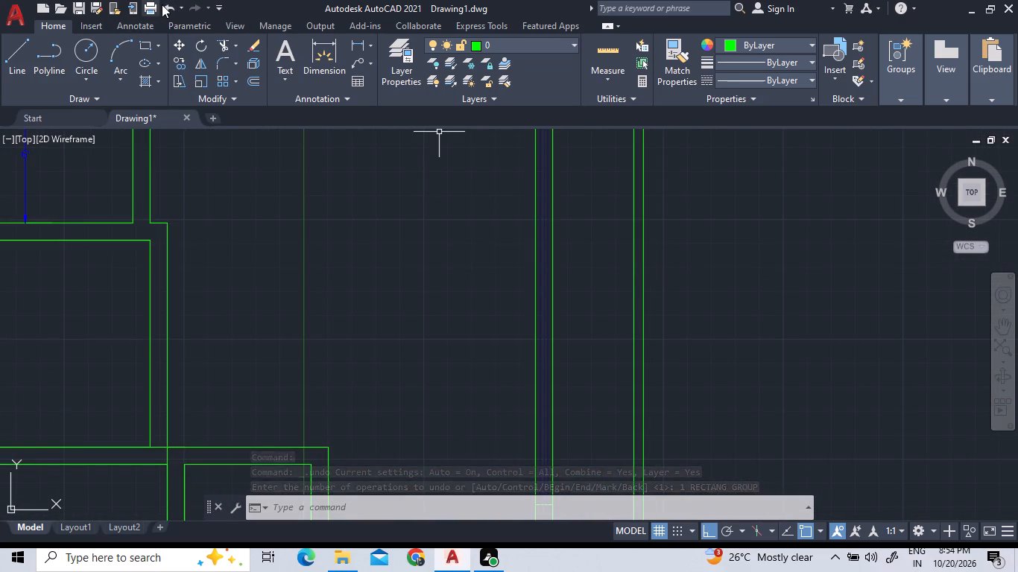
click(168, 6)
Select the line closing the lower end of the partition's window.
scroll(652, 293, down, 7)
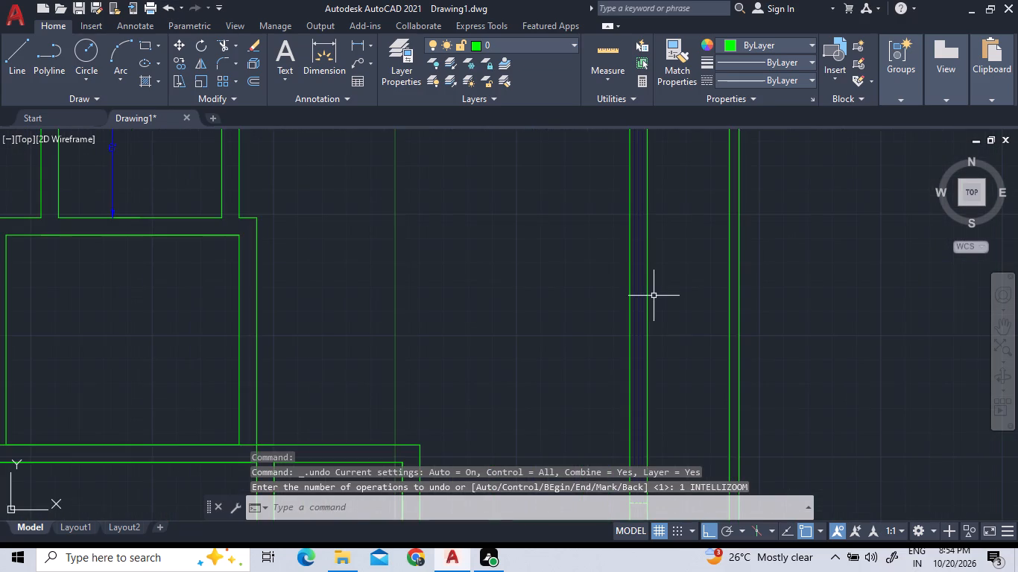
scroll(614, 273, down, 3)
scroll(647, 275, up, 2)
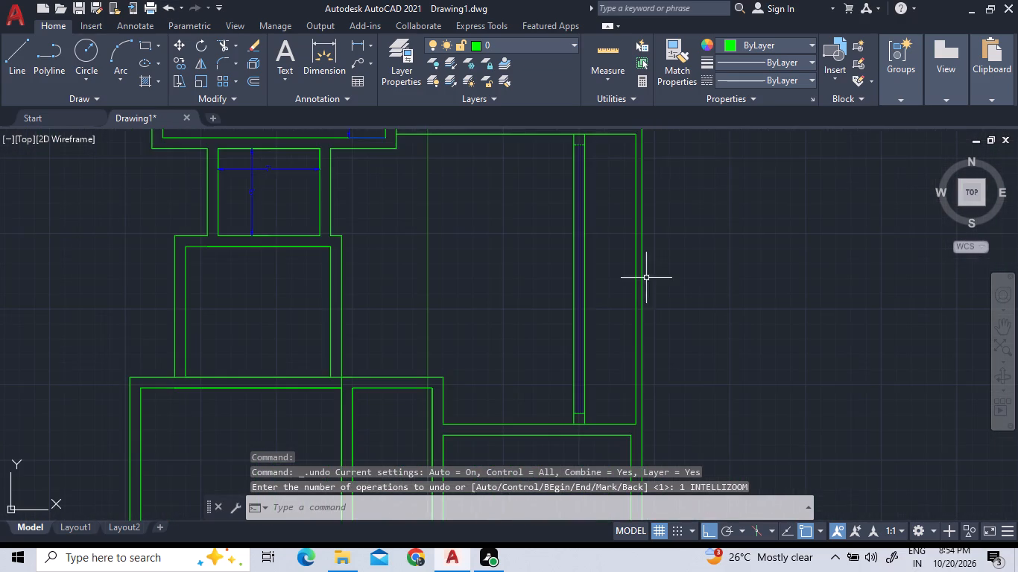
scroll(581, 427, up, 3)
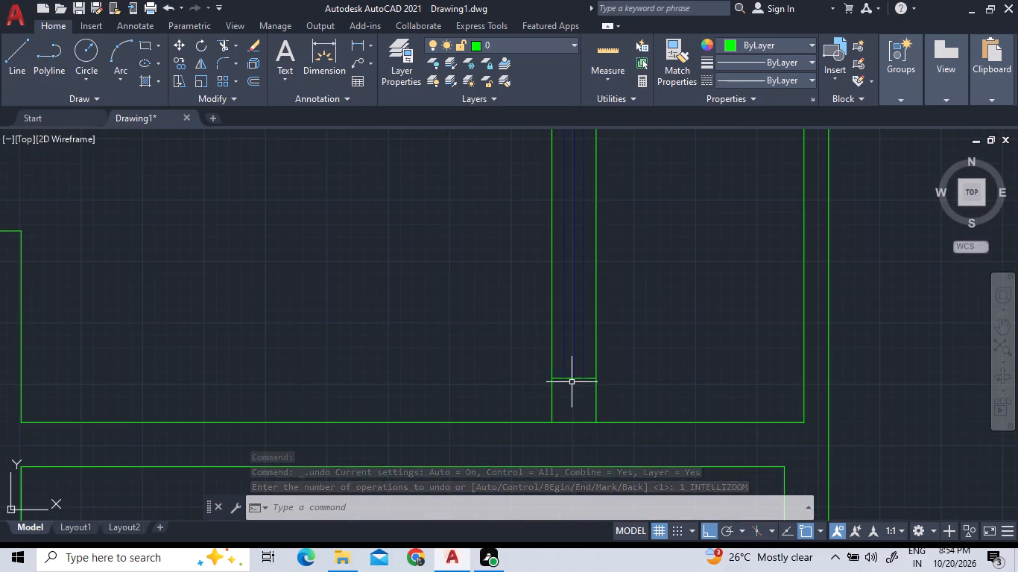
scroll(572, 384, up, 4)
click(571, 366)
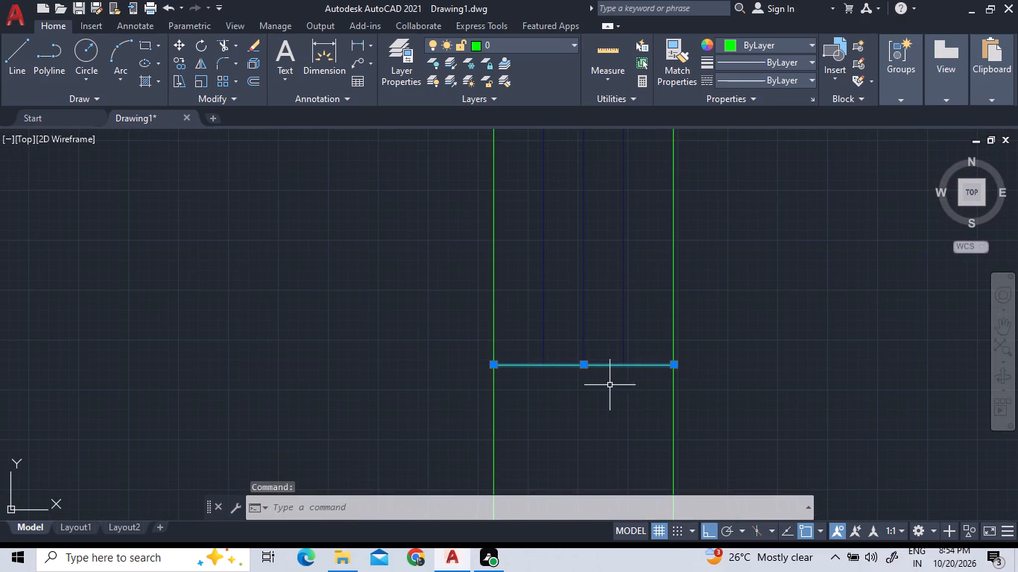
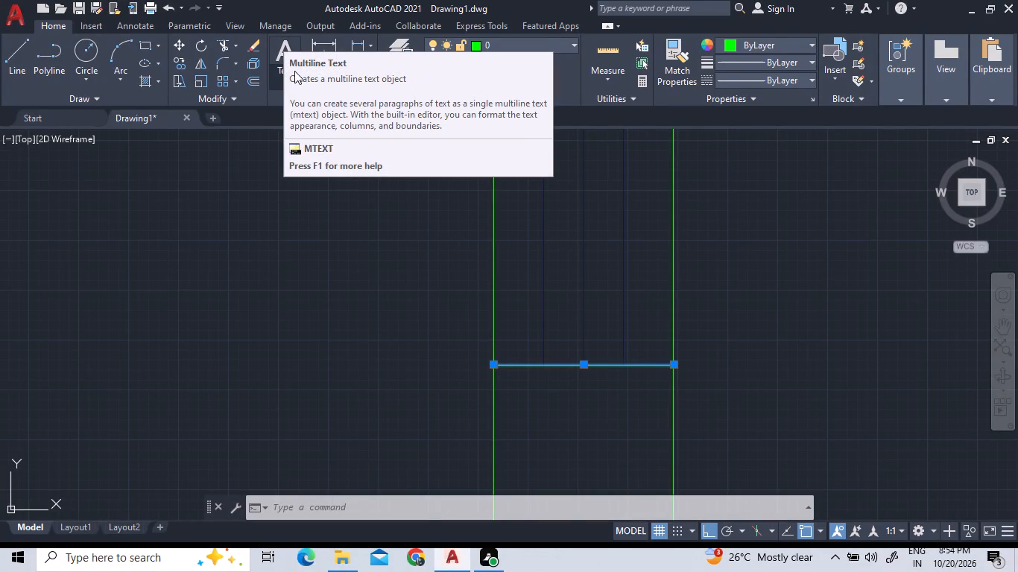
Offset the short horizontal cross line between the vertical wall's faces 9'-0" upward along the wall.
click(252, 84)
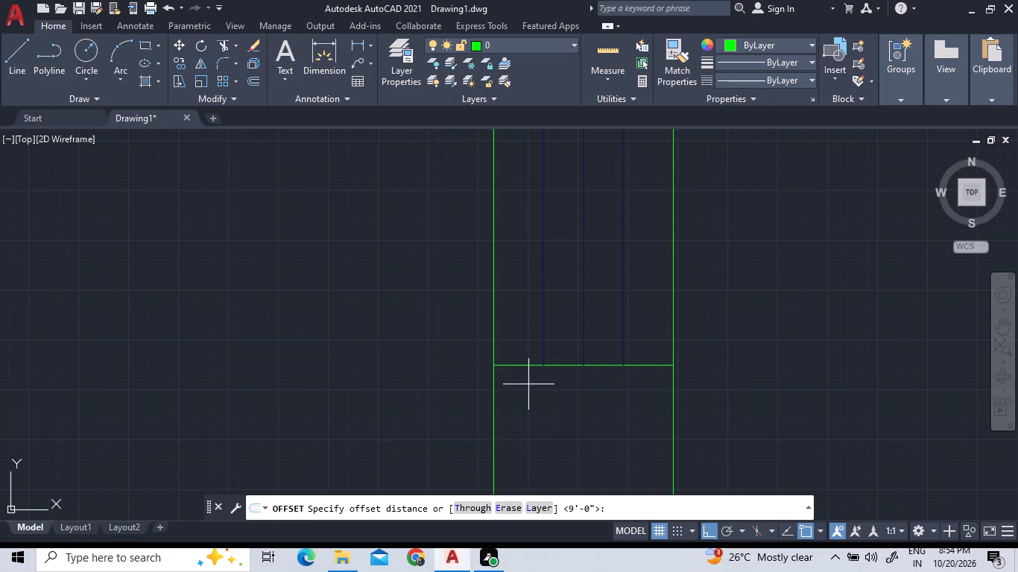
key(Return)
scroll(541, 386, down, 6)
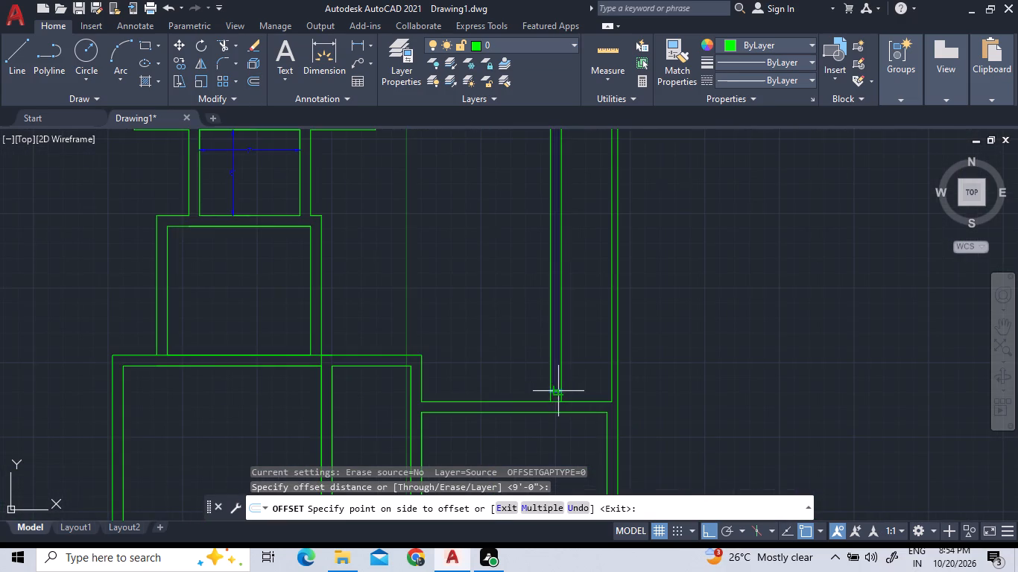
click(571, 261)
scroll(565, 264, up, 7)
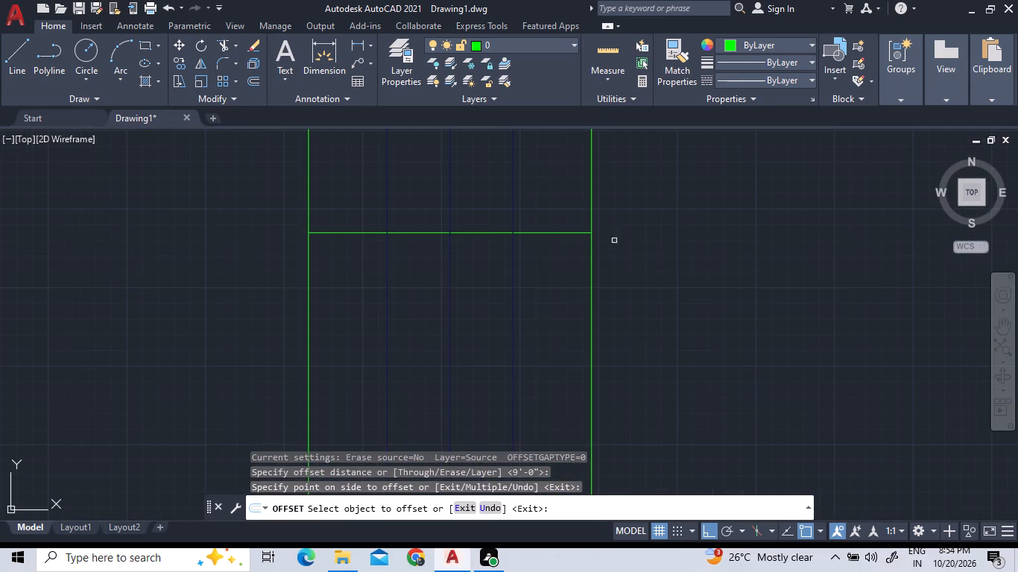
right_click(652, 230)
click(663, 238)
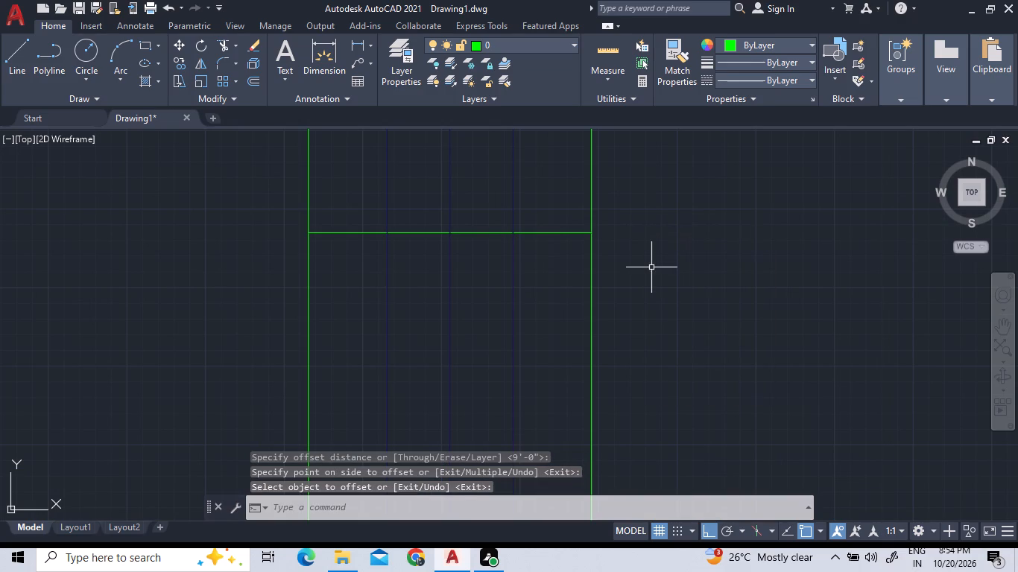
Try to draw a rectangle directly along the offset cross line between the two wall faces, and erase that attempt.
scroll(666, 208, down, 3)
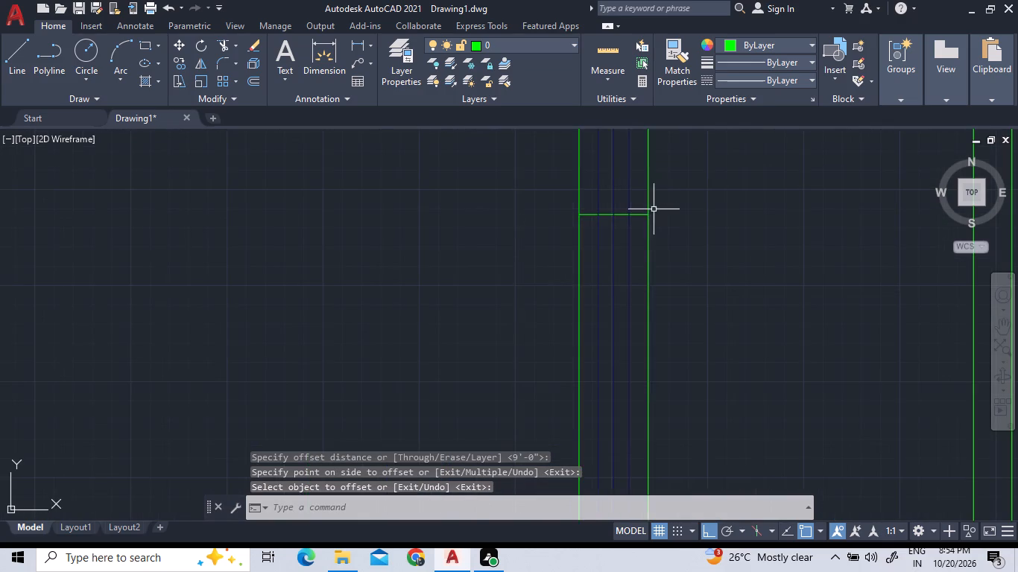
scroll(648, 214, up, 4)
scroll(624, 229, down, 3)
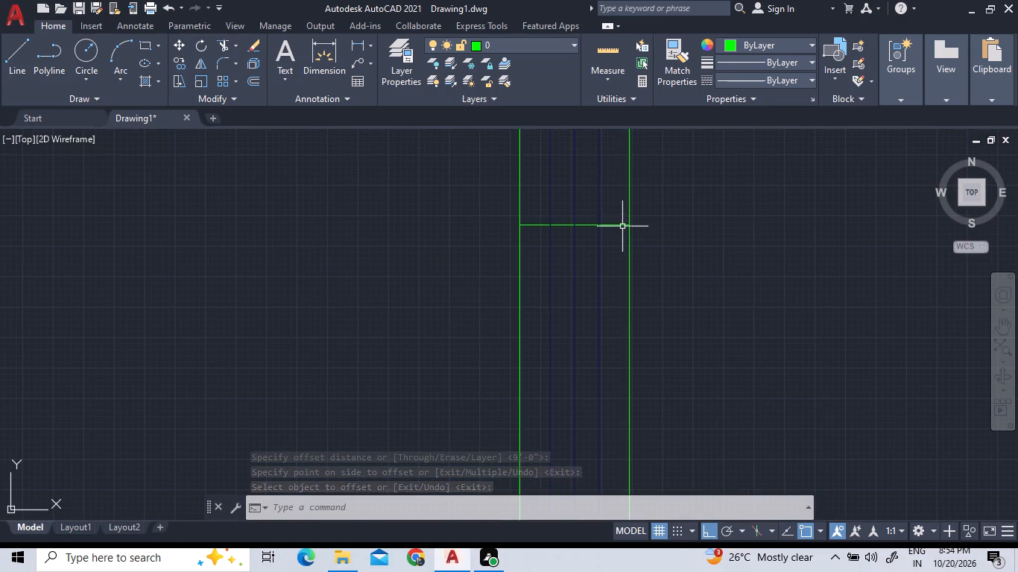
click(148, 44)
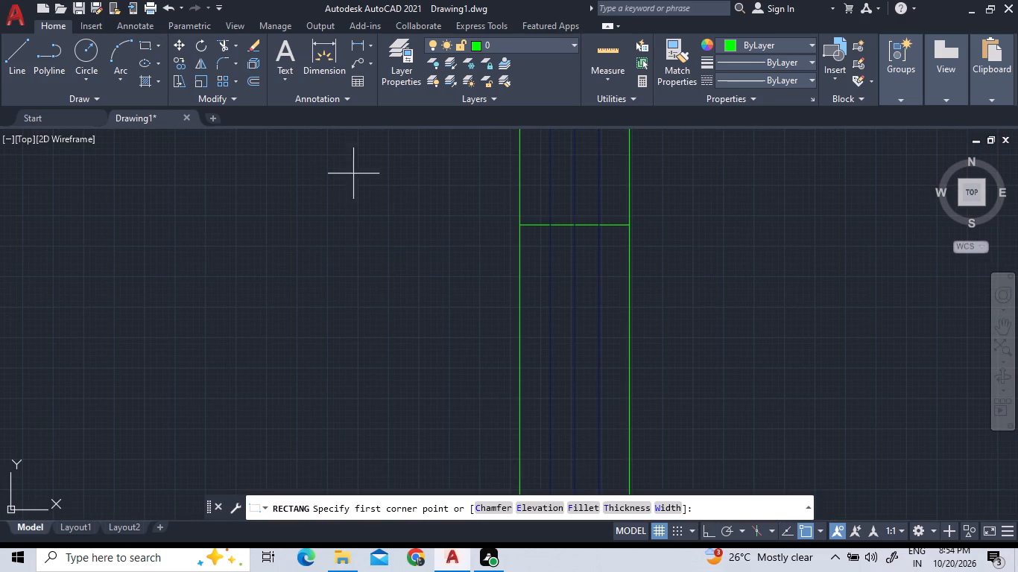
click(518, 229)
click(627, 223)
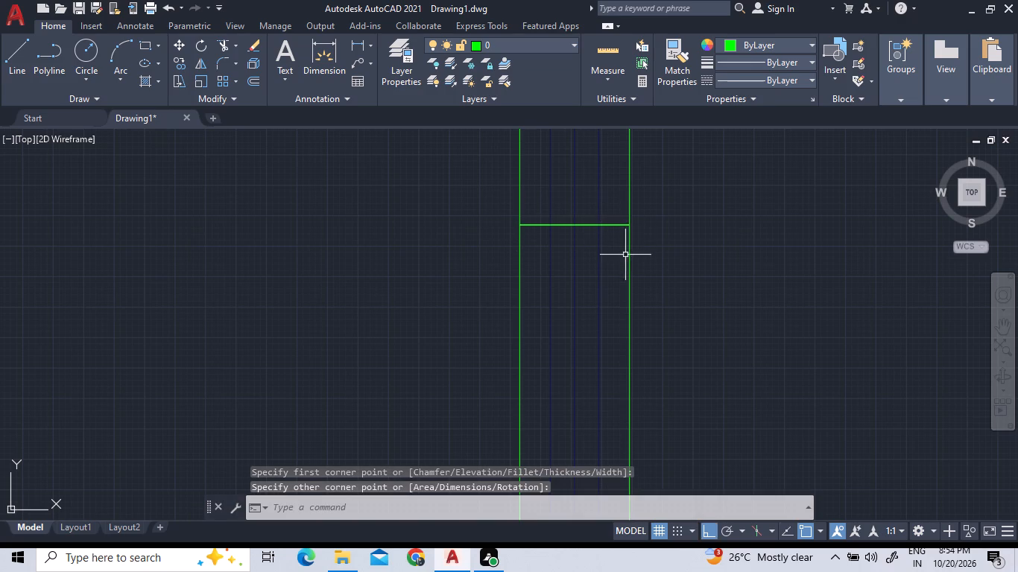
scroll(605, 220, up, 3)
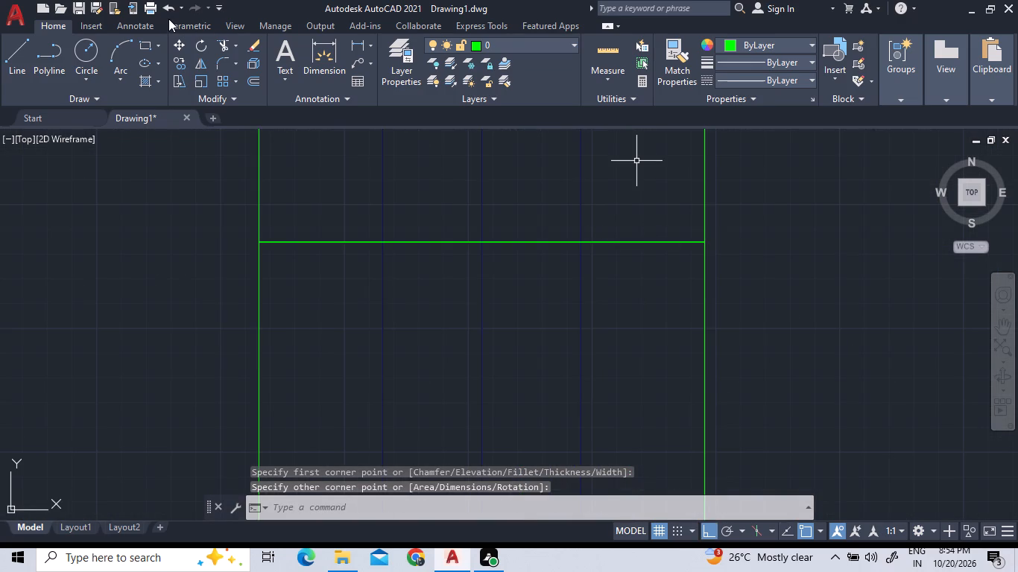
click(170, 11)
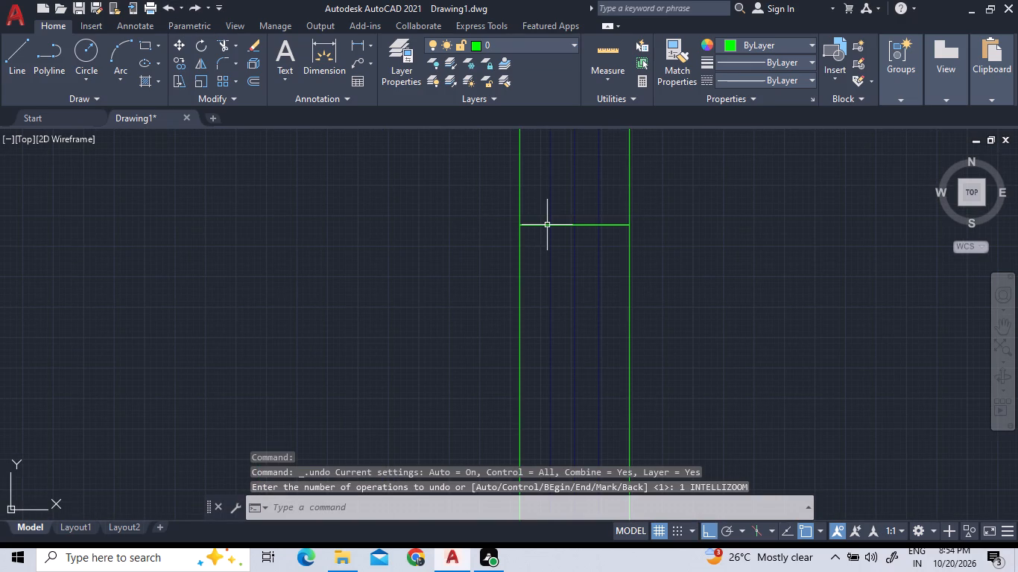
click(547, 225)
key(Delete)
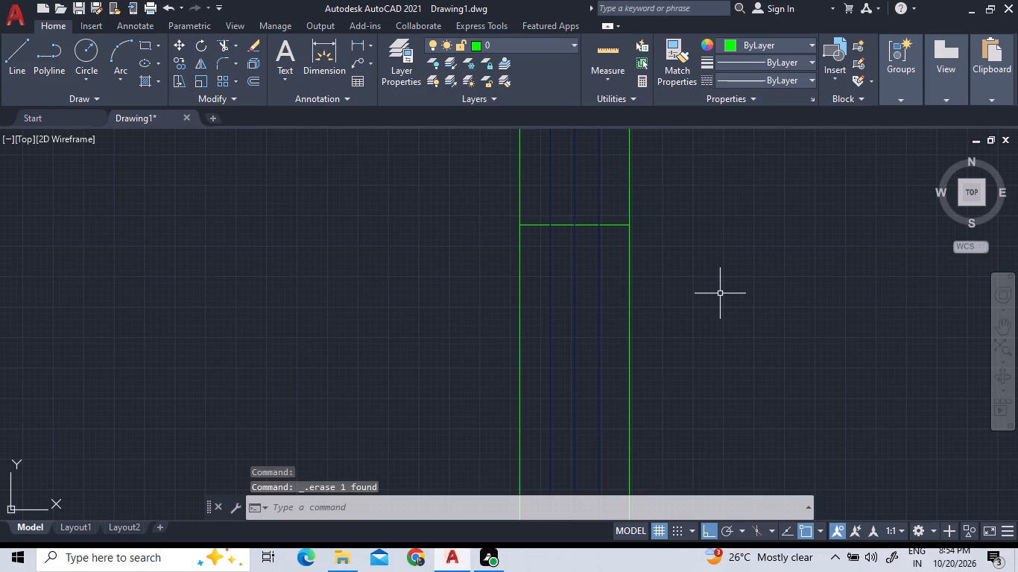
Draw a rectangle from the offset line's left endpoint down to the opposite wall face, spanning the wall's width.
click(139, 49)
scroll(546, 207, up, 3)
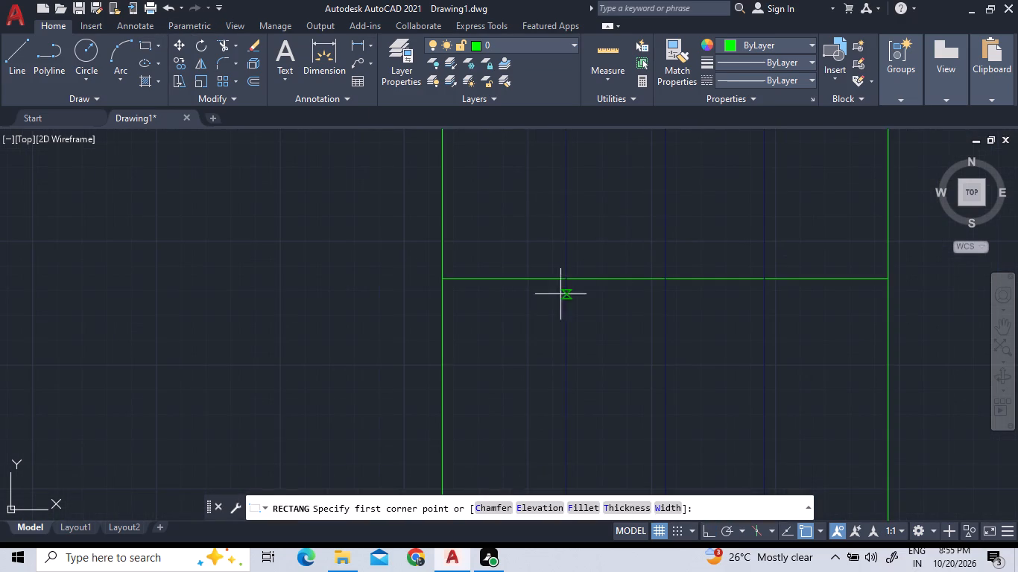
click(447, 280)
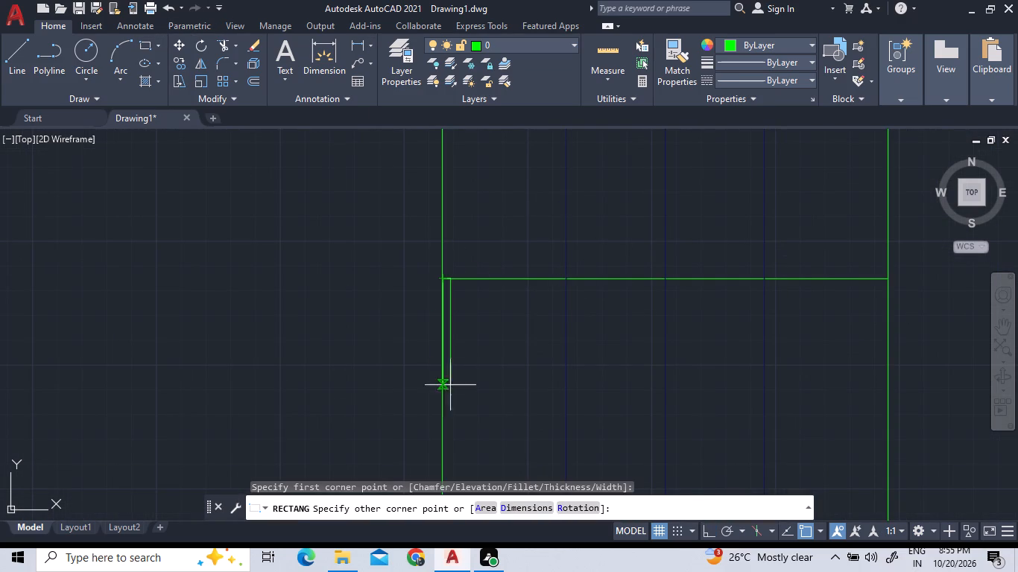
scroll(888, 450, up, 2)
click(882, 442)
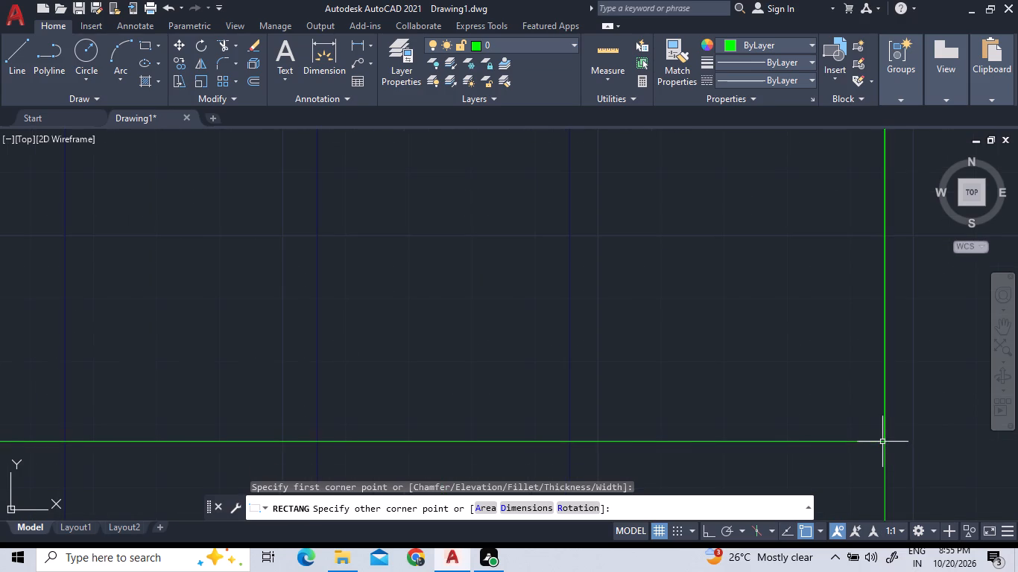
scroll(831, 439, down, 3)
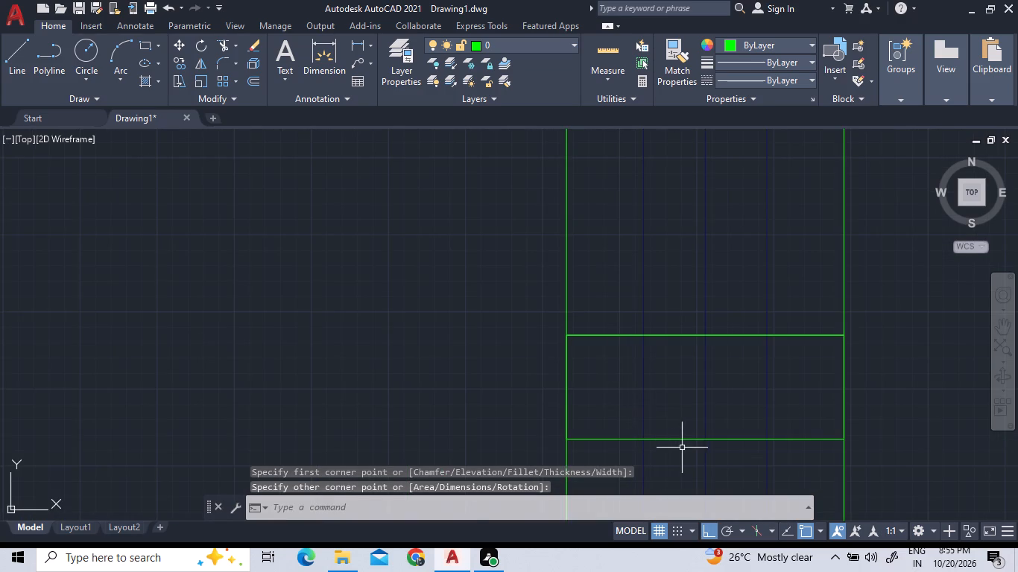
Mirror the rectangle upward about its top edge, keeping the source rectangle.
click(687, 447)
click(662, 377)
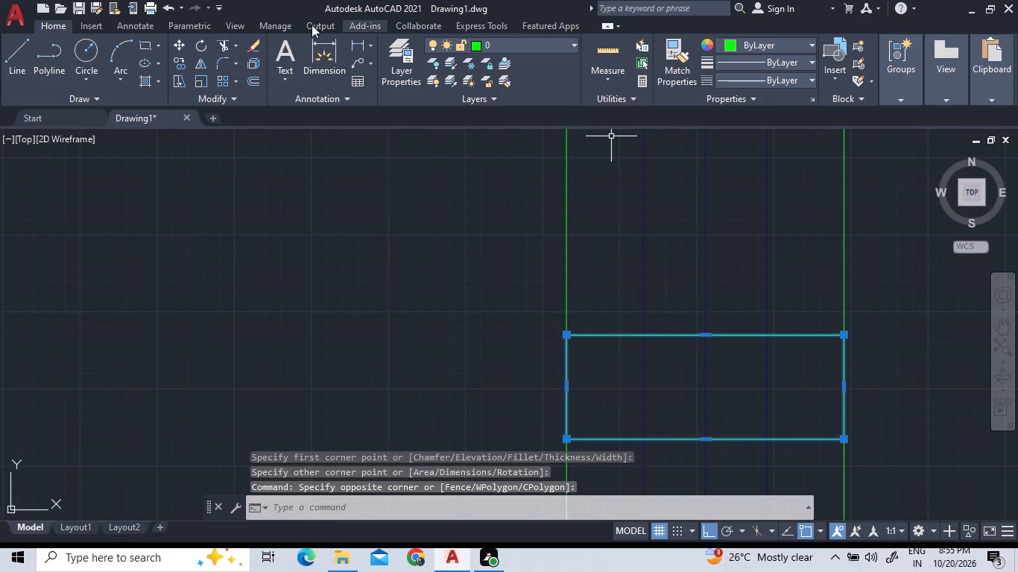
click(201, 62)
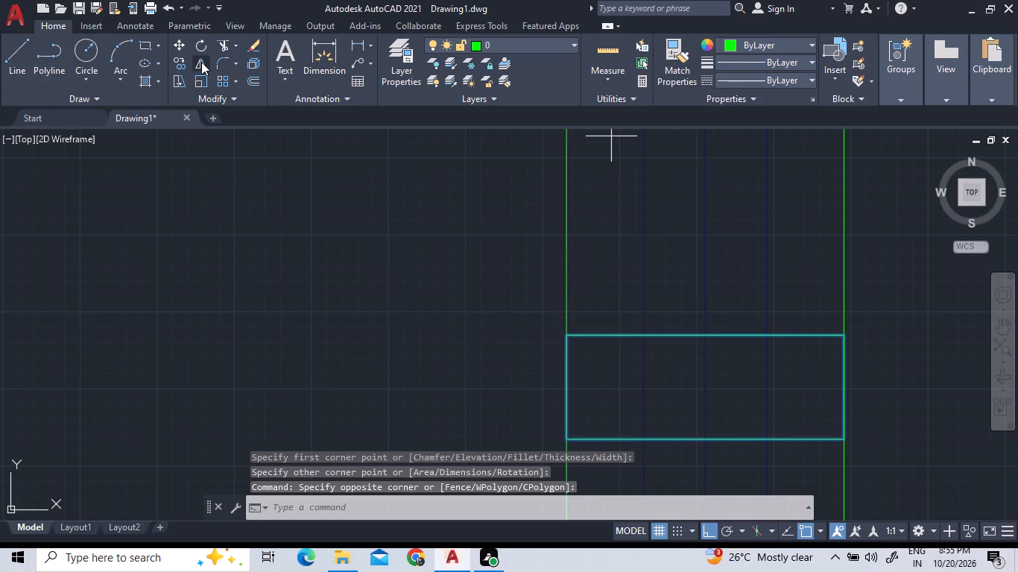
click(567, 334)
click(847, 339)
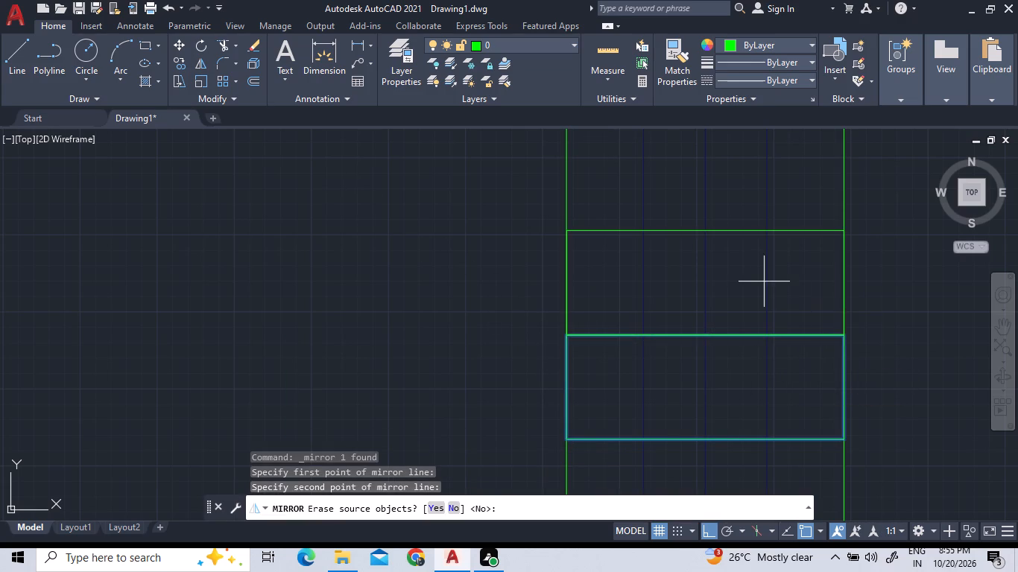
scroll(762, 280, down, 2)
right_click(756, 280)
click(790, 288)
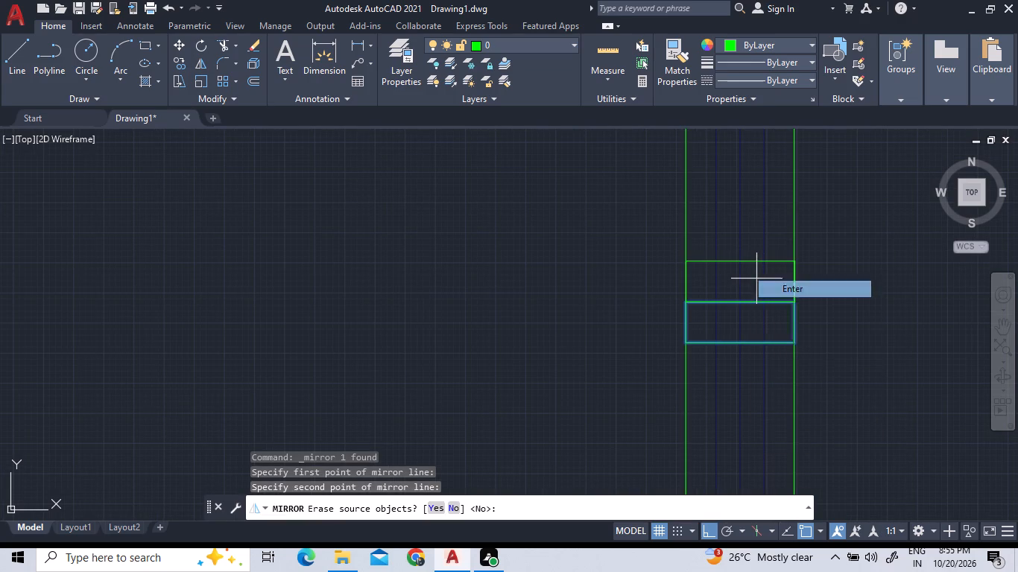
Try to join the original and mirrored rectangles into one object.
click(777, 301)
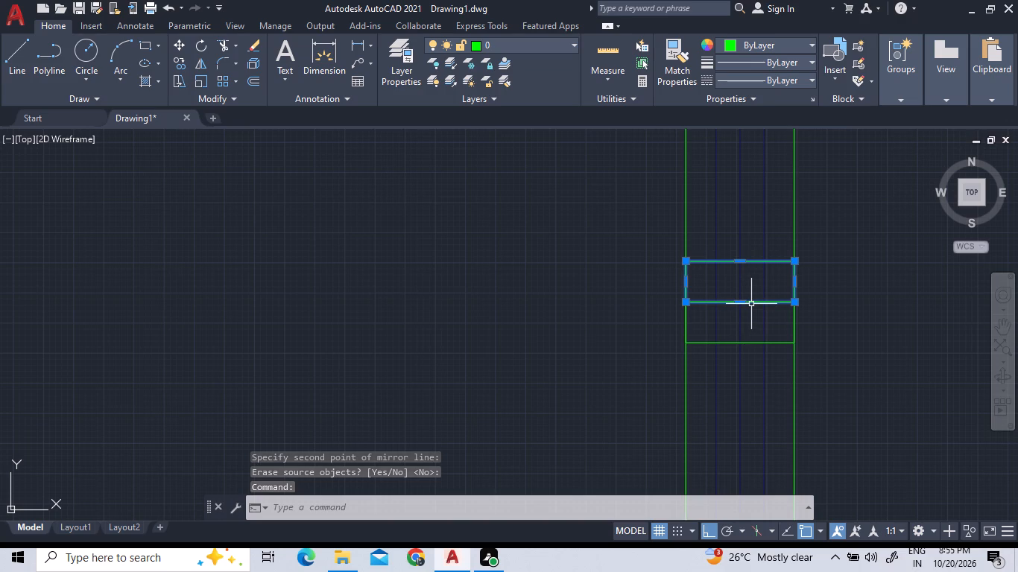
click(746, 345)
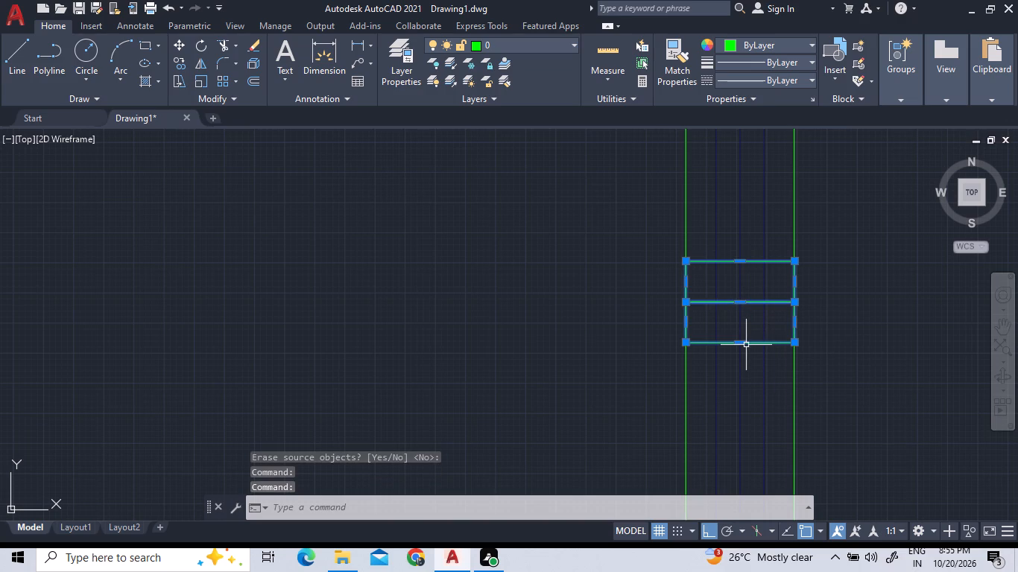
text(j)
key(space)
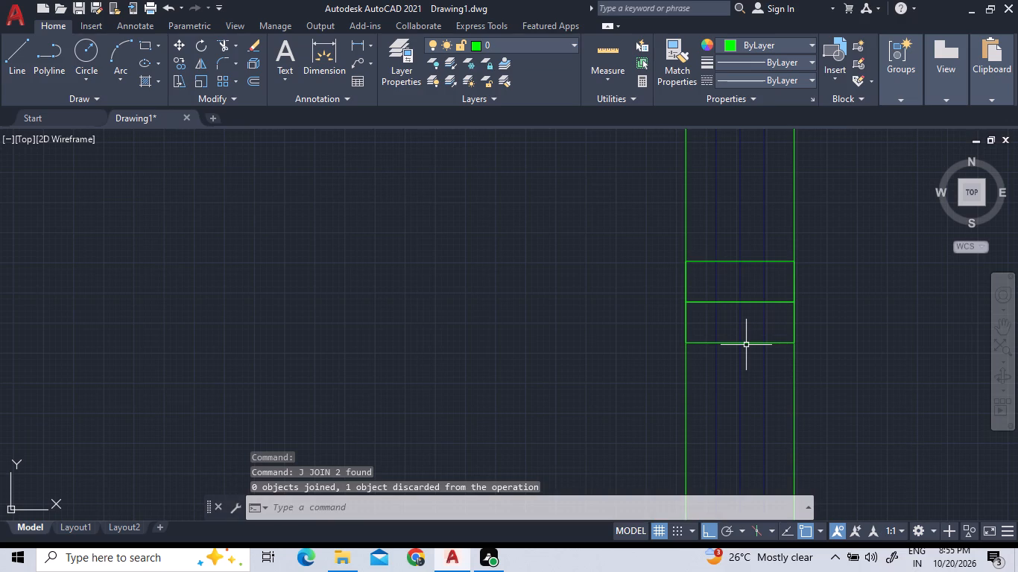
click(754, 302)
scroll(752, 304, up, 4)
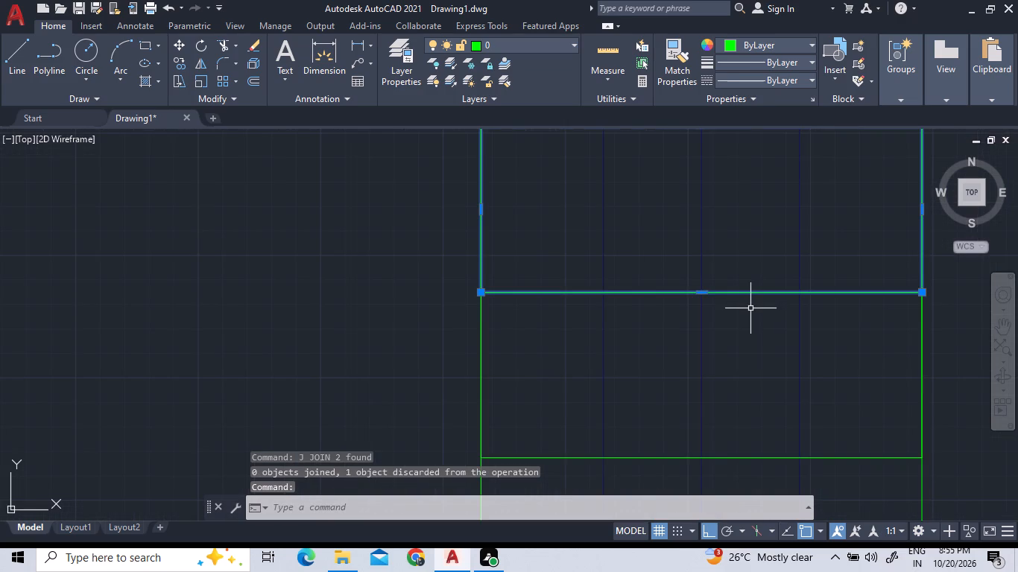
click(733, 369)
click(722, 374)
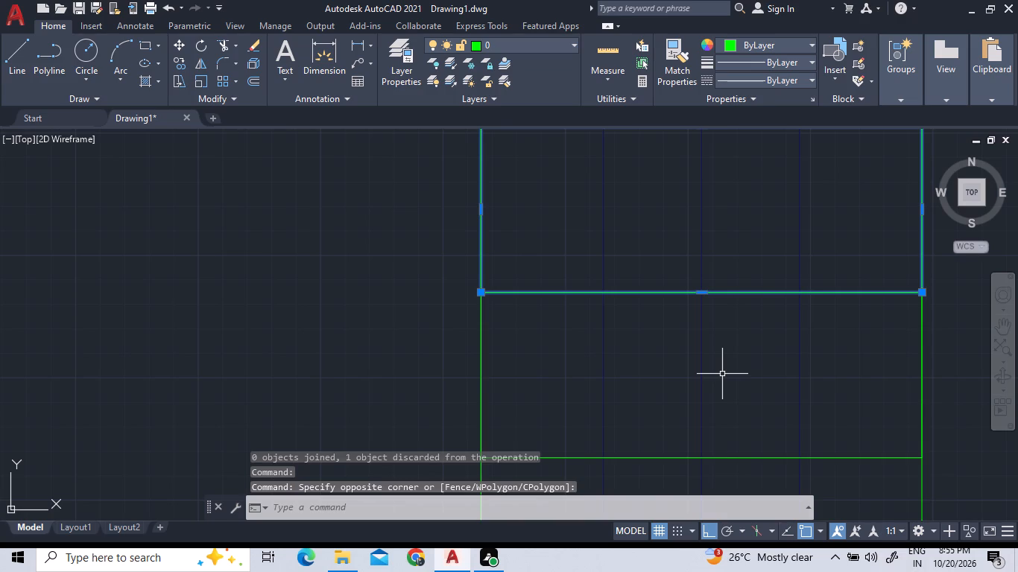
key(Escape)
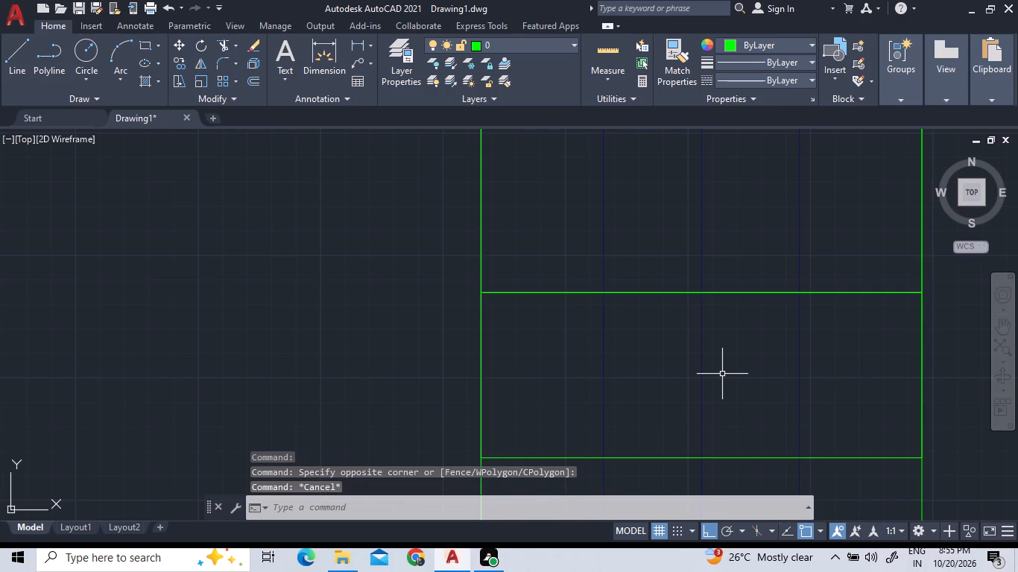
Trim away the overlapping horizontal lines along the shared edge between the two stacked rectangles.
click(745, 293)
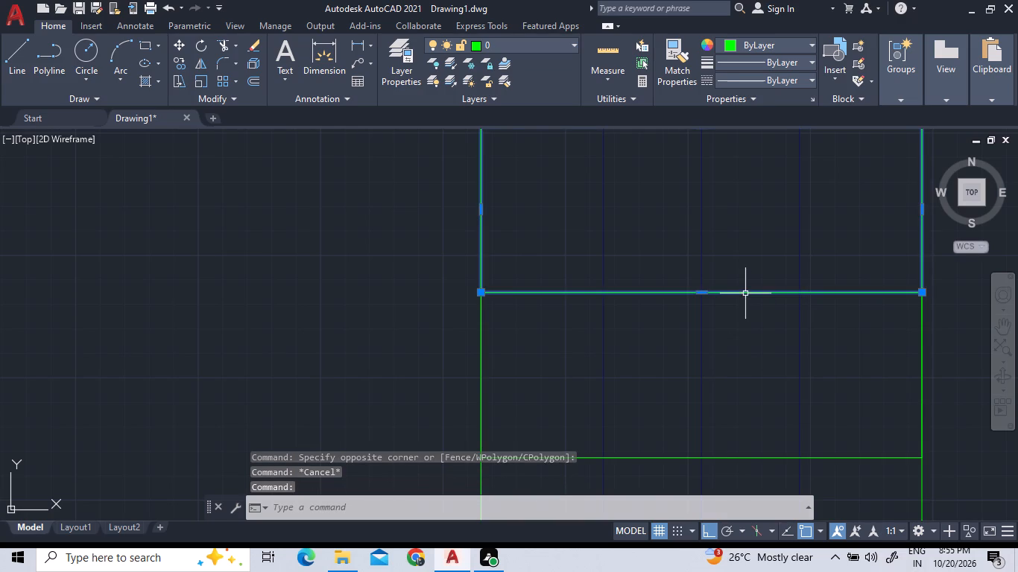
click(226, 48)
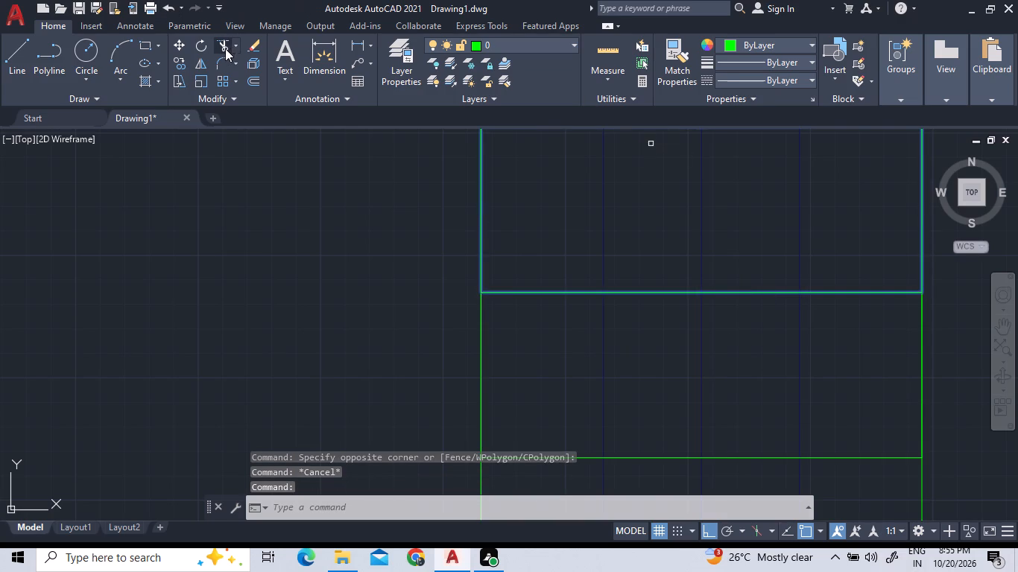
click(629, 293)
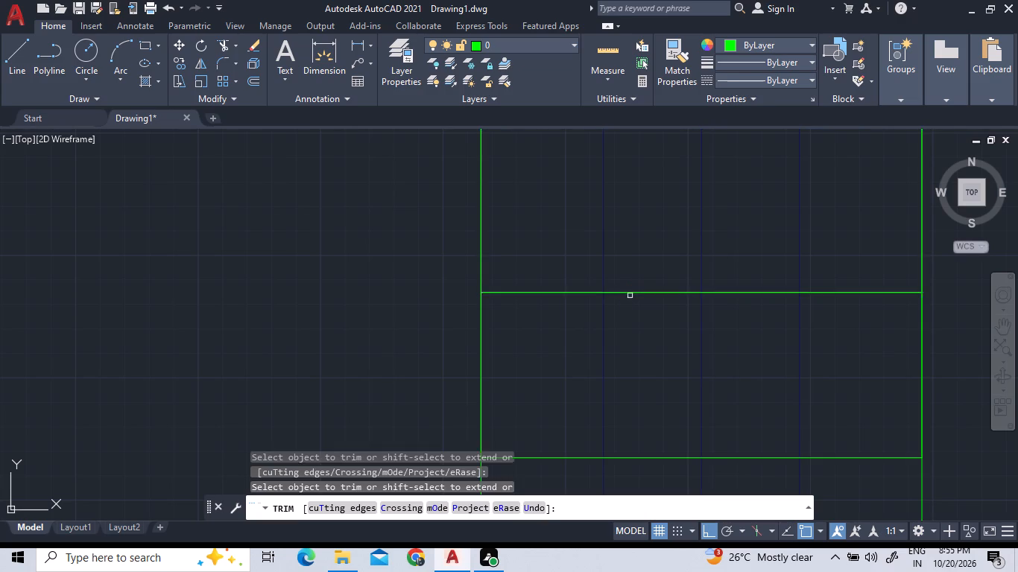
click(625, 292)
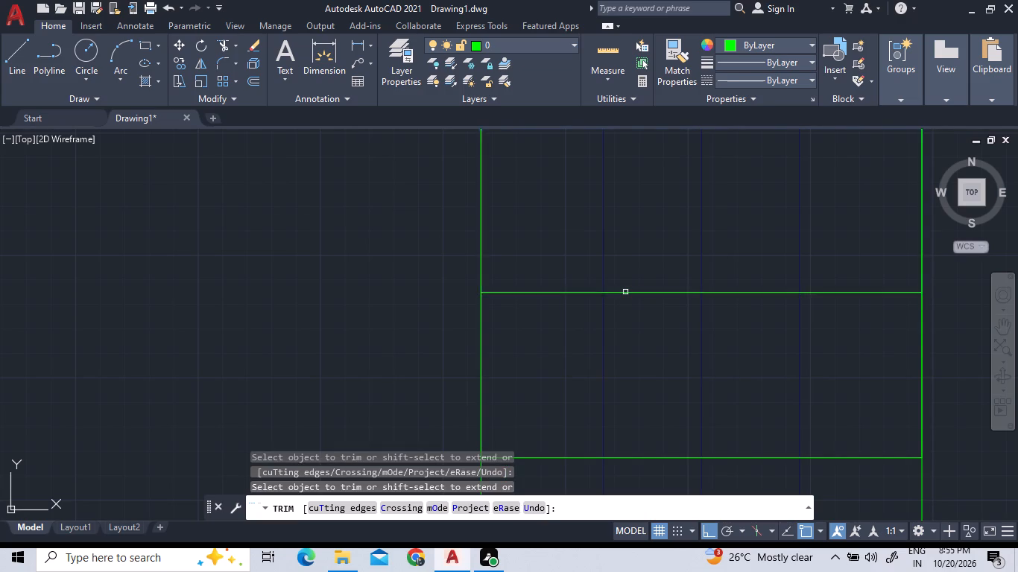
click(625, 293)
click(625, 293)
scroll(670, 352, down, 3)
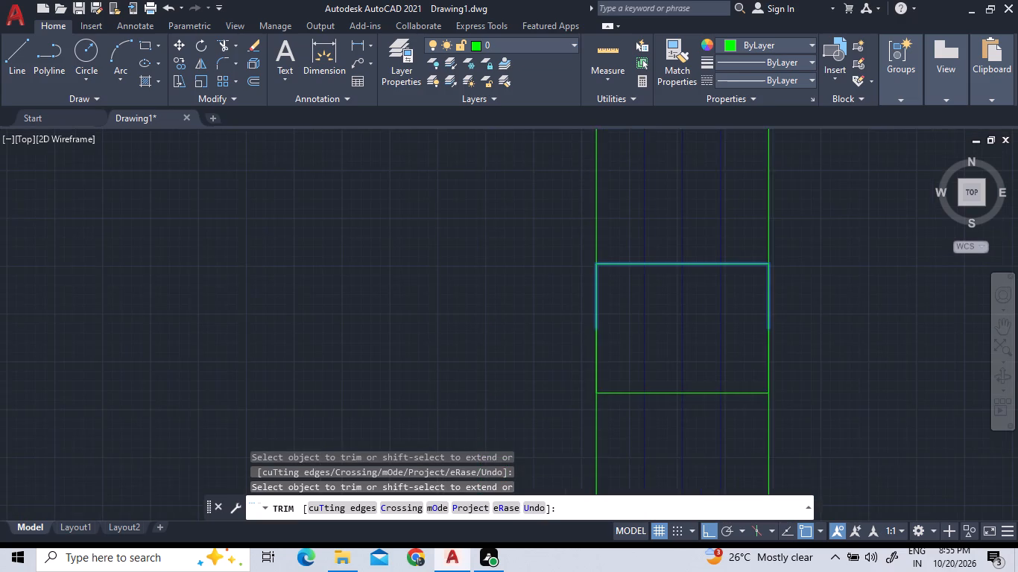
right_click(792, 320)
click(808, 326)
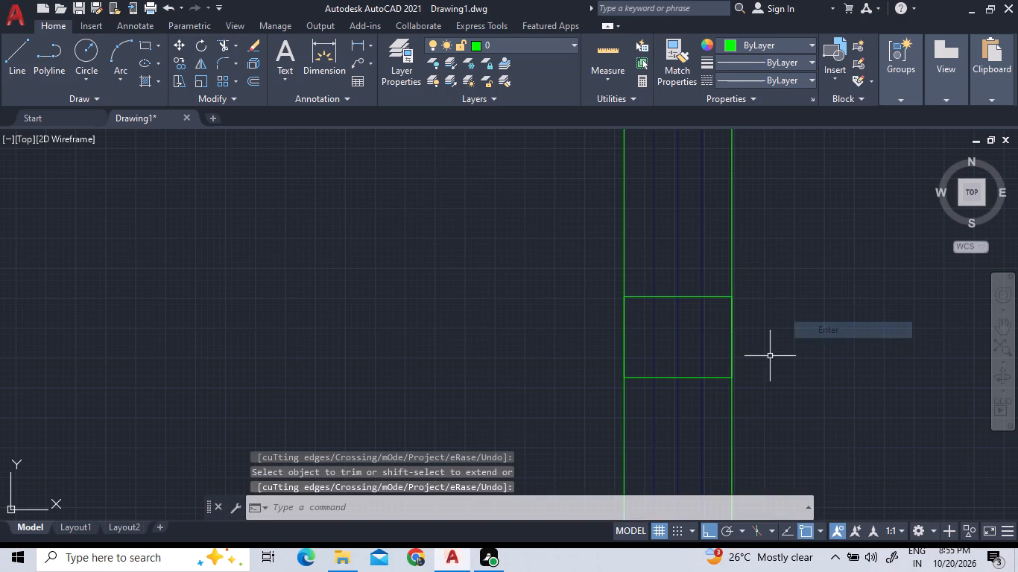
Join the upper and lower open halves into a single polyline outline across the wall.
click(726, 377)
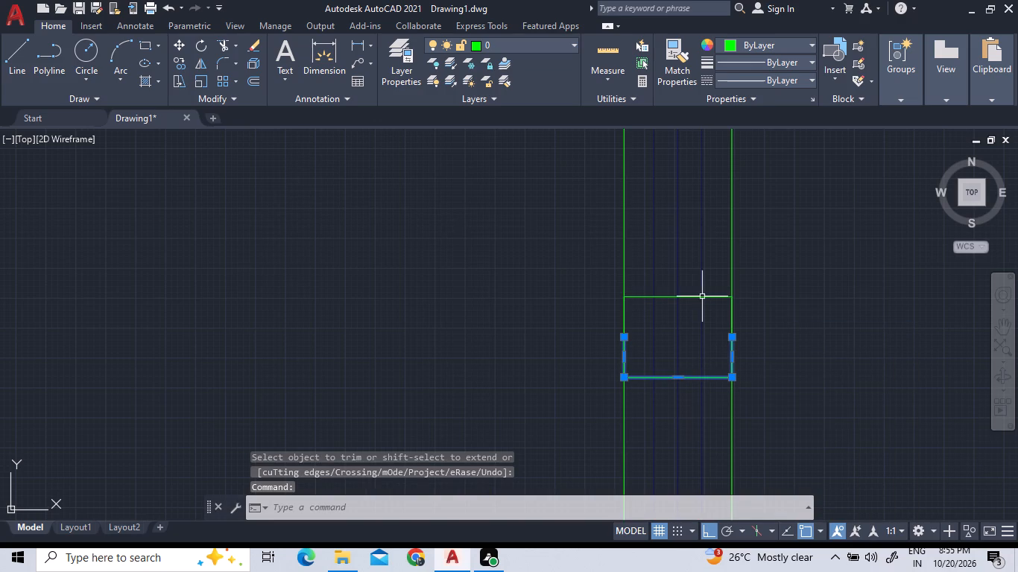
click(691, 296)
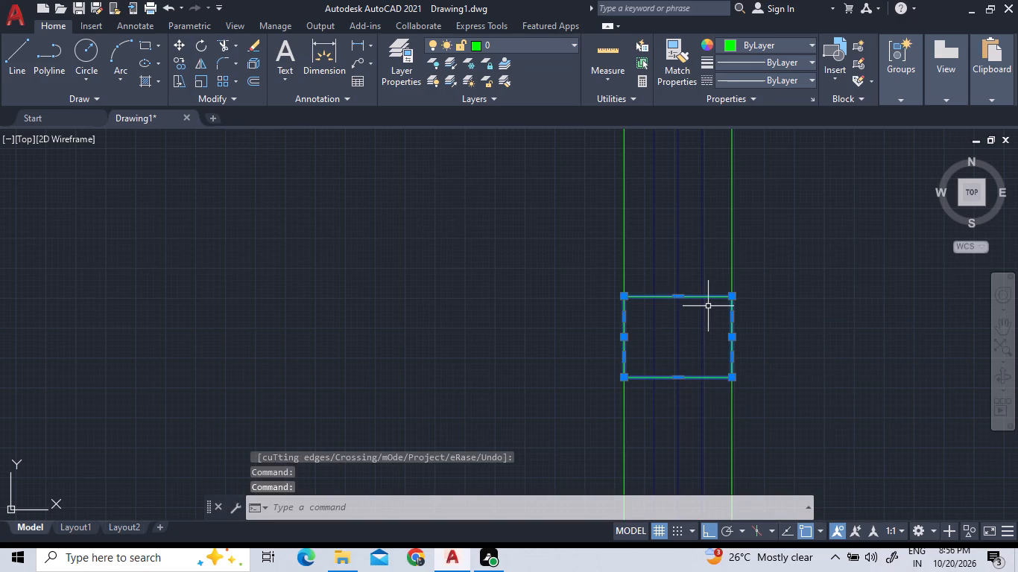
text(j)
key(space)
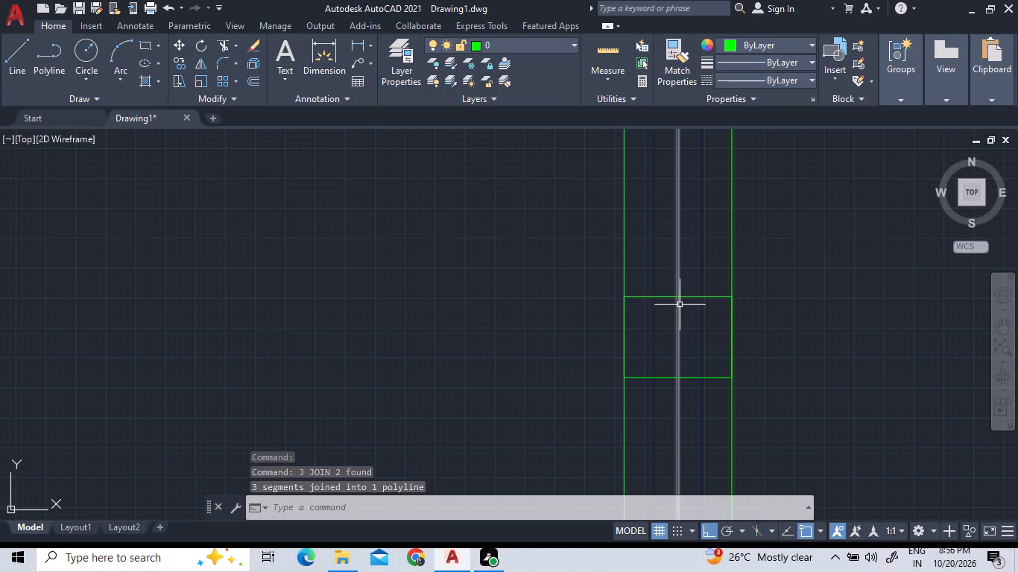
Trim away the three vertical window lines inside the small rectangle that crosses the wall.
scroll(678, 314, down, 2)
scroll(682, 320, up, 2)
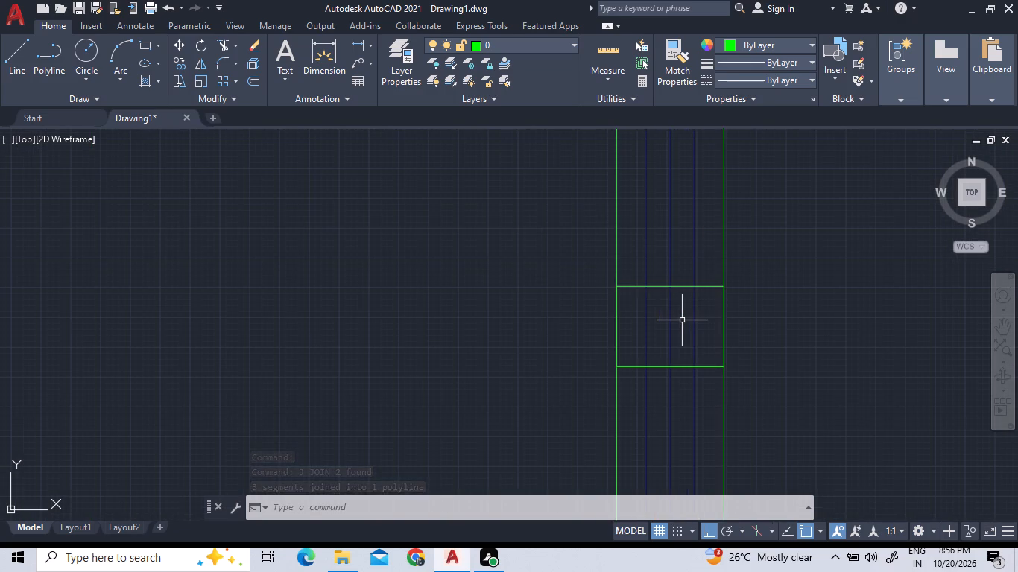
scroll(687, 322, up, 2)
scroll(687, 322, down, 1)
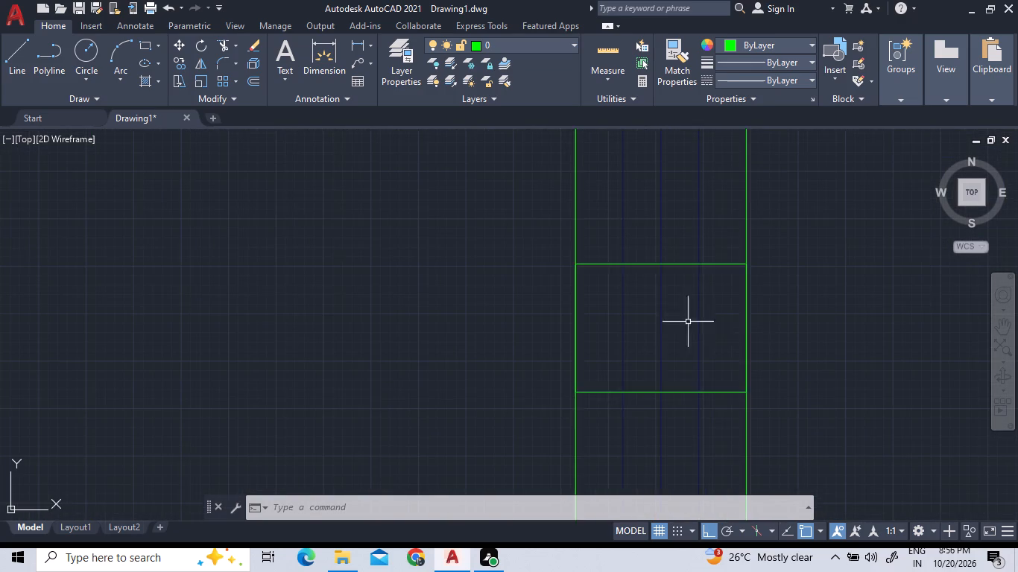
click(224, 42)
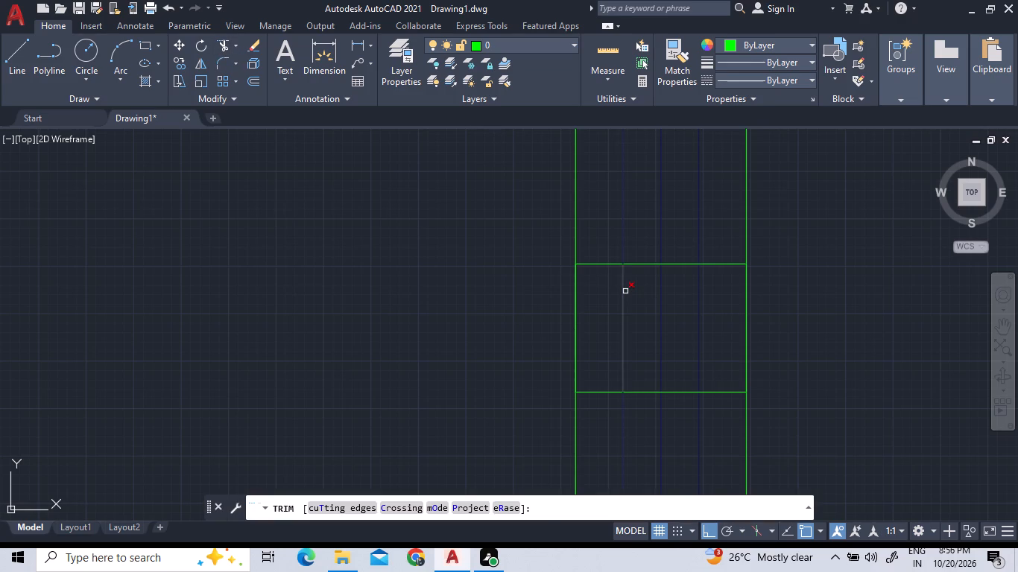
click(625, 291)
click(663, 295)
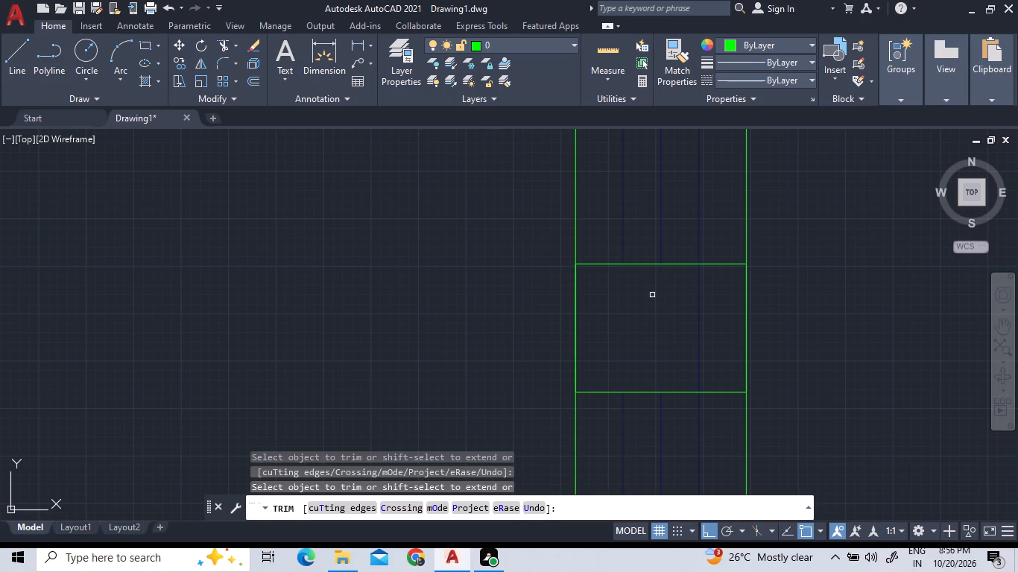
click(698, 294)
scroll(589, 360, down, 1)
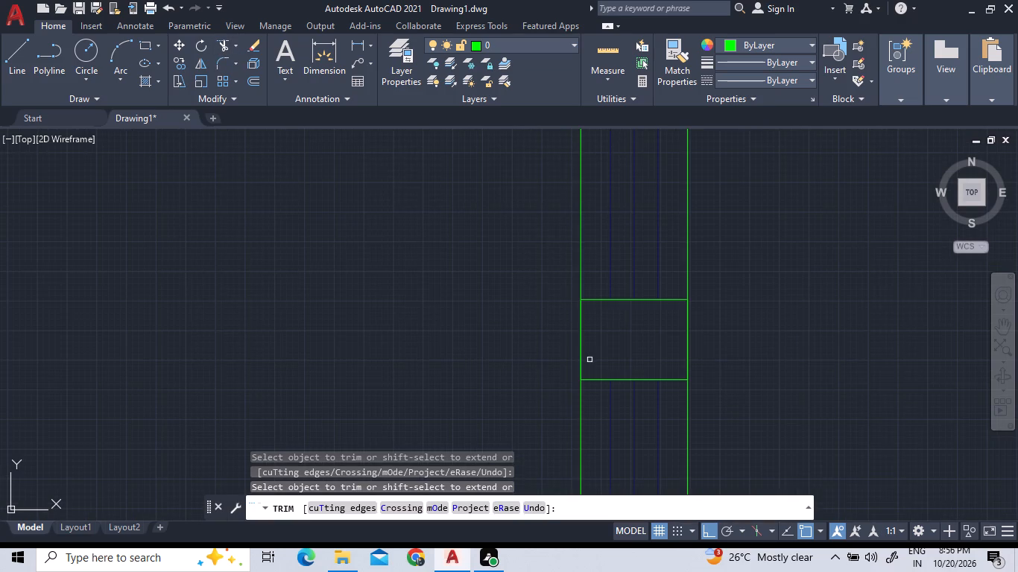
middle_drag(754, 351, 498, 334)
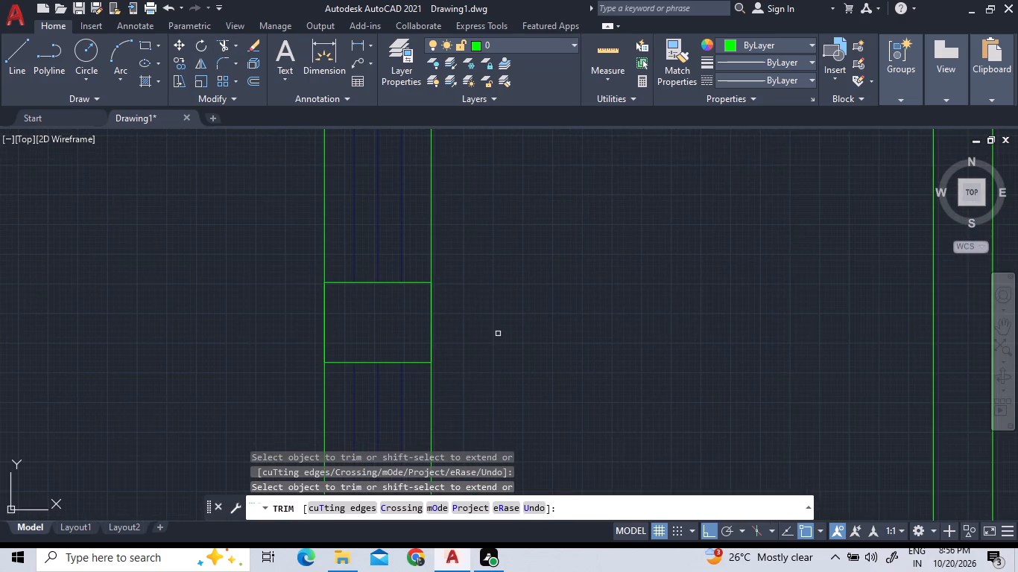
right_click(498, 334)
click(551, 125)
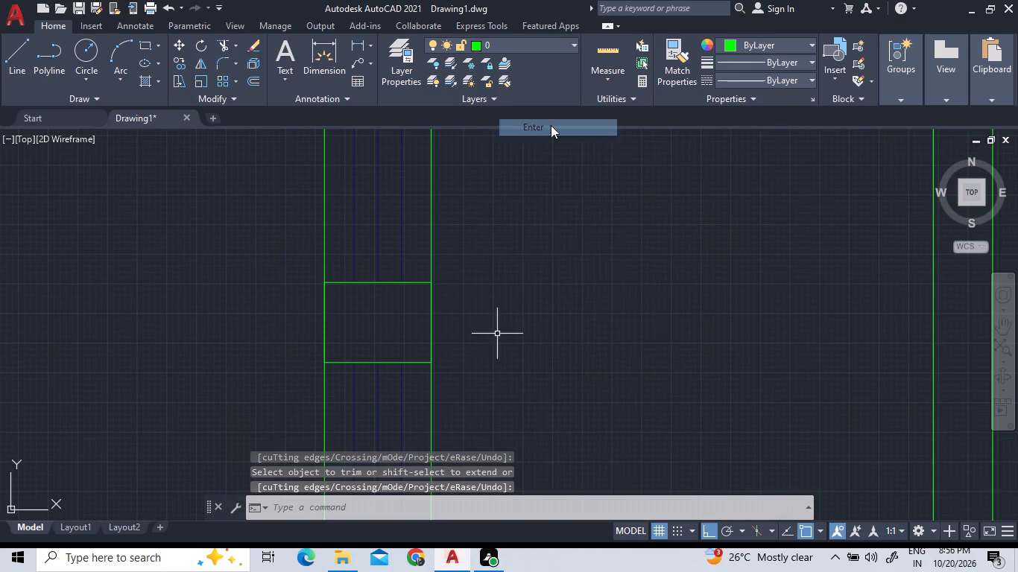
Examine the trimmed window wall, its upper and lower ends and the surrounding rooms of the floor plan.
scroll(520, 327, down, 1)
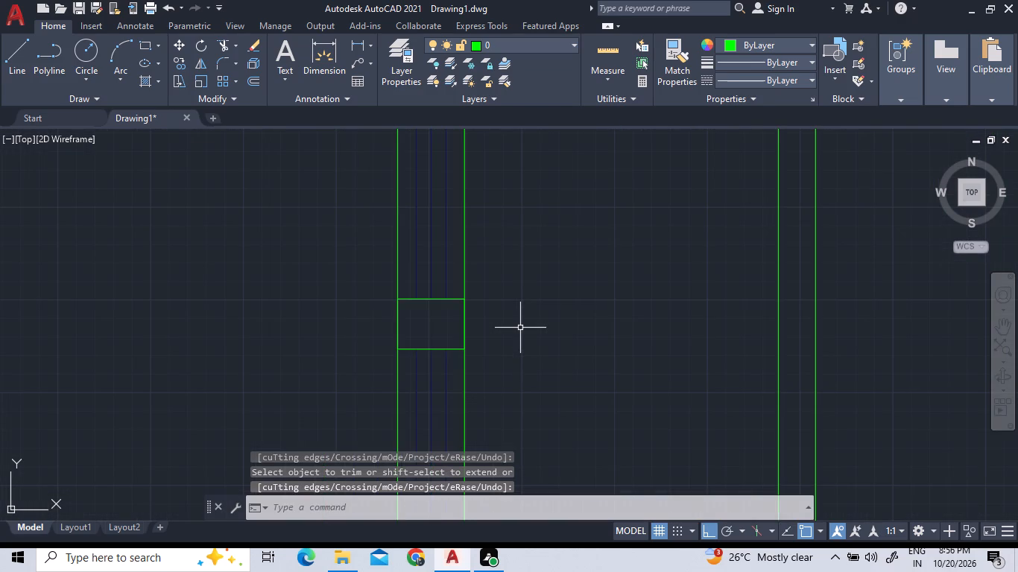
scroll(519, 328, down, 4)
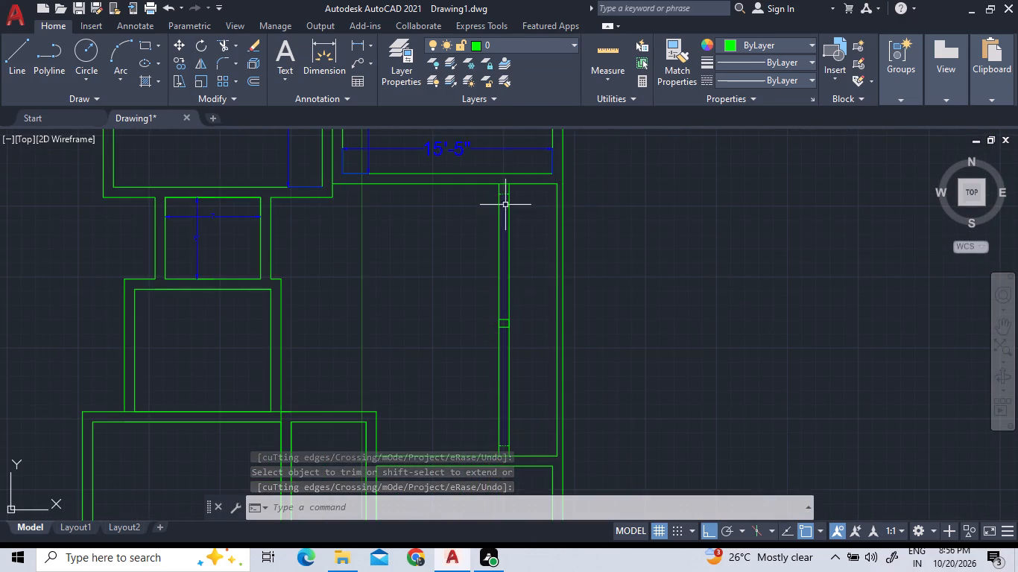
scroll(502, 174, up, 5)
scroll(514, 231, down, 4)
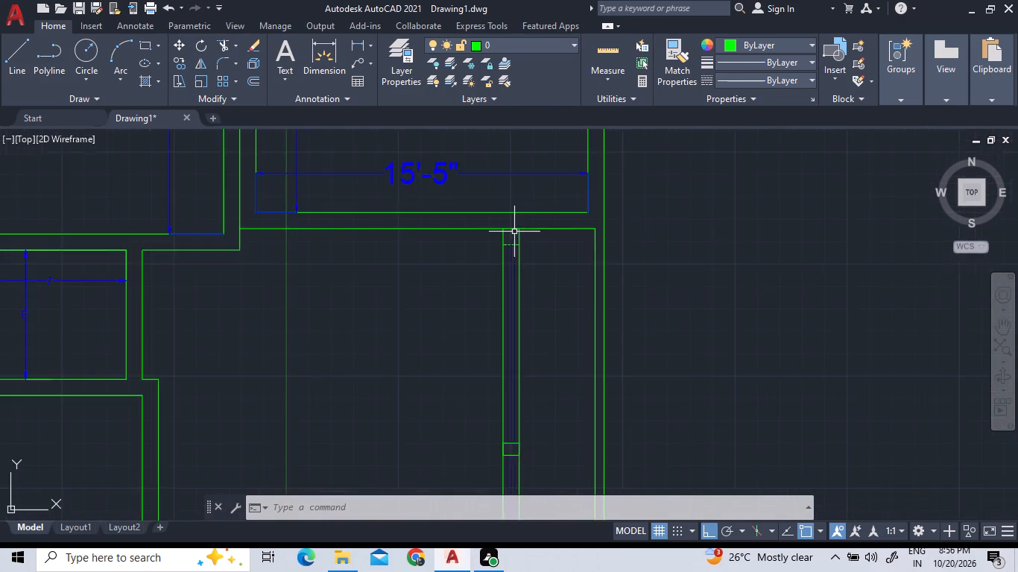
scroll(513, 232, down, 3)
scroll(512, 347, up, 7)
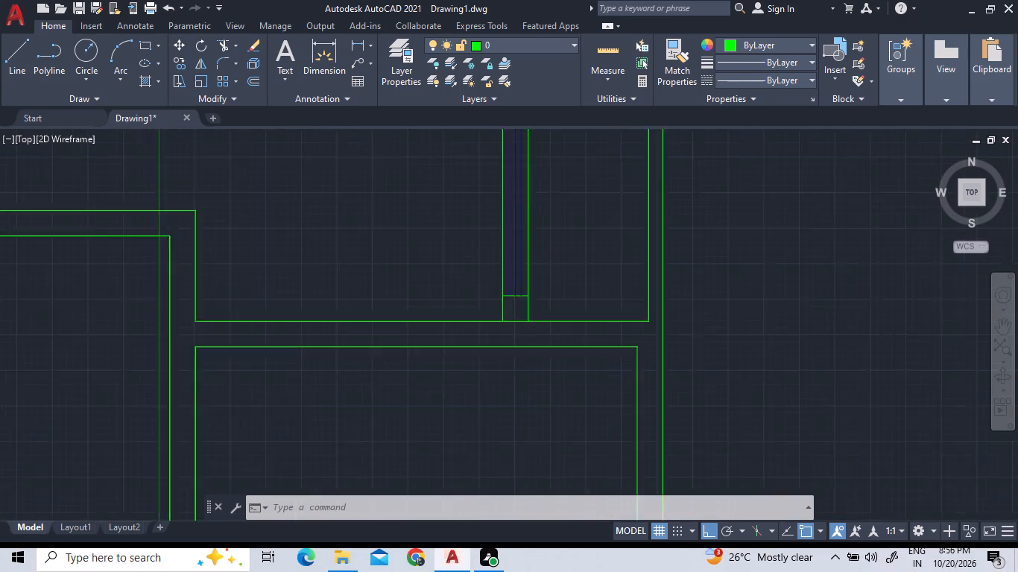
scroll(514, 337, down, 7)
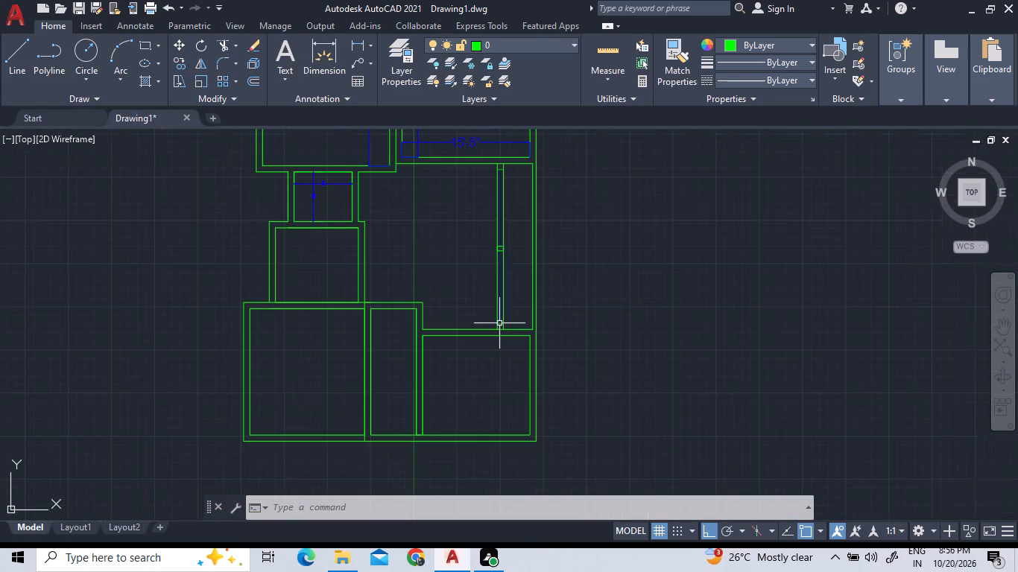
scroll(496, 255, up, 2)
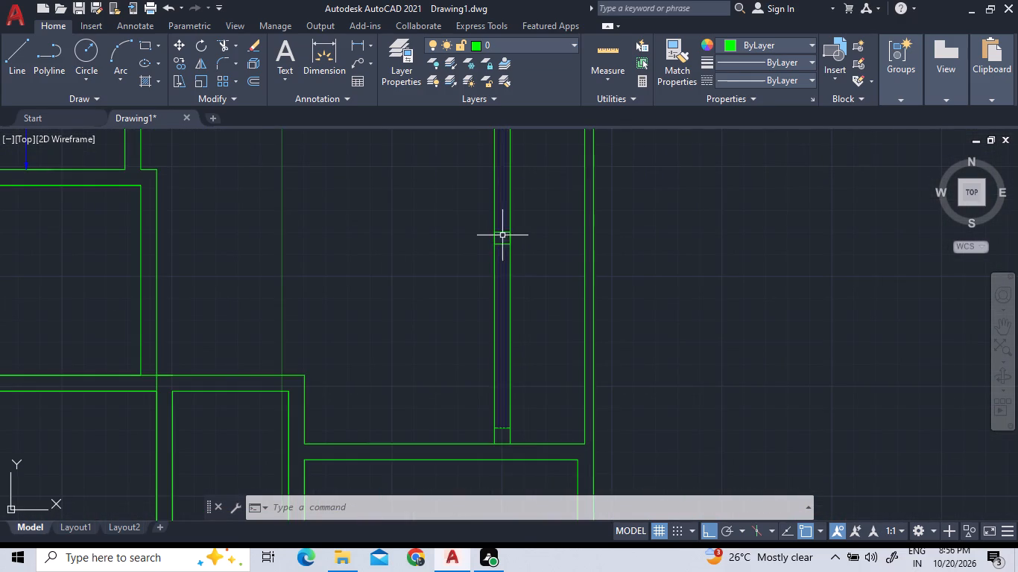
scroll(491, 232, up, 2)
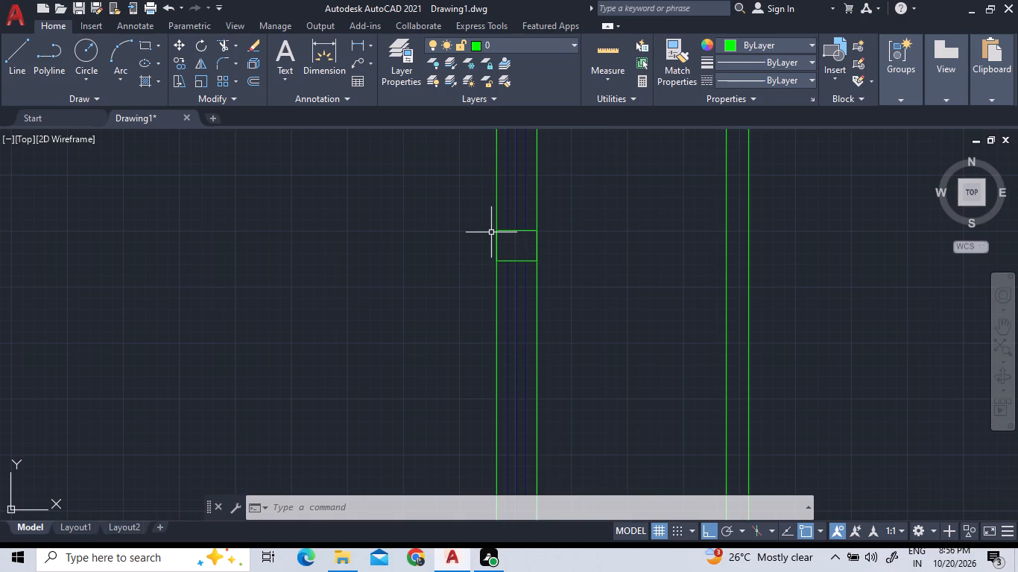
scroll(497, 121, down, 3)
scroll(522, 305, down, 2)
scroll(591, 295, down, 2)
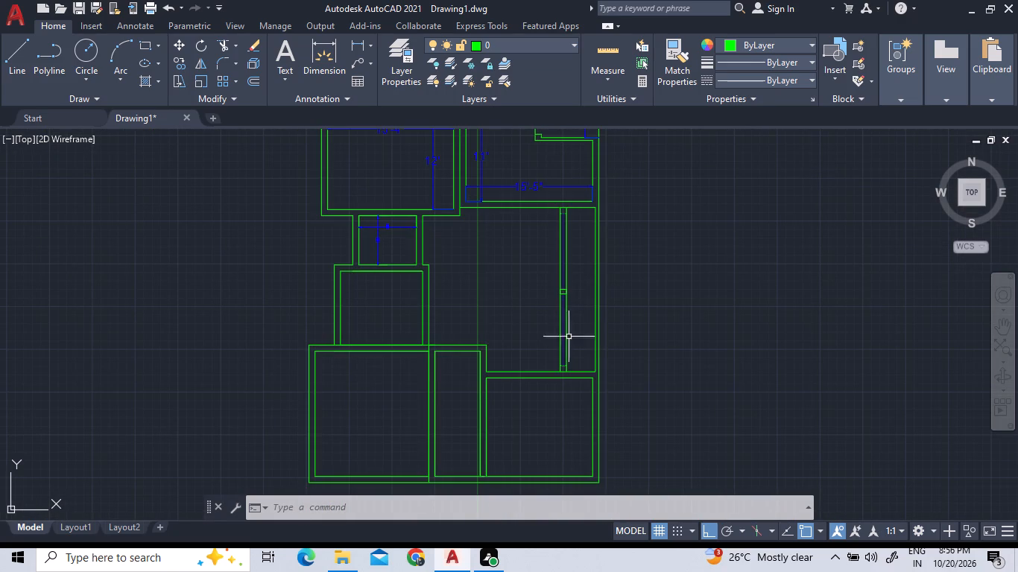
scroll(561, 401, up, 1)
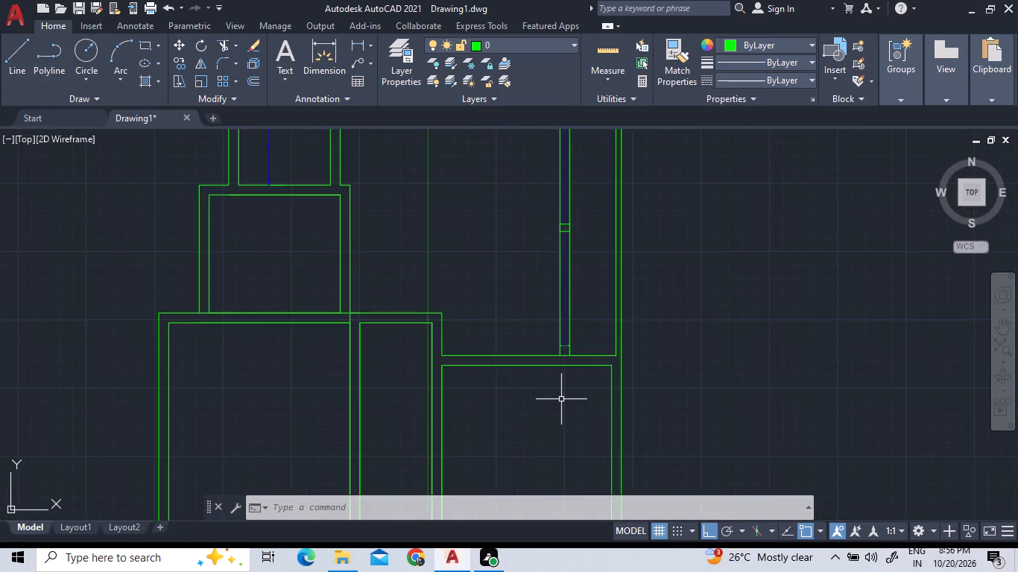
scroll(561, 399, up, 1)
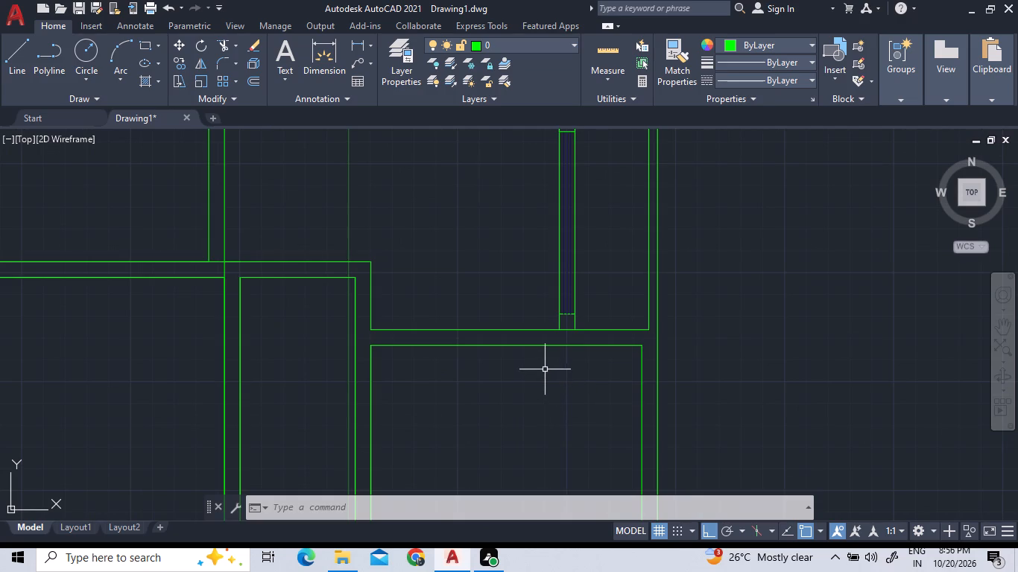
scroll(537, 366, down, 3)
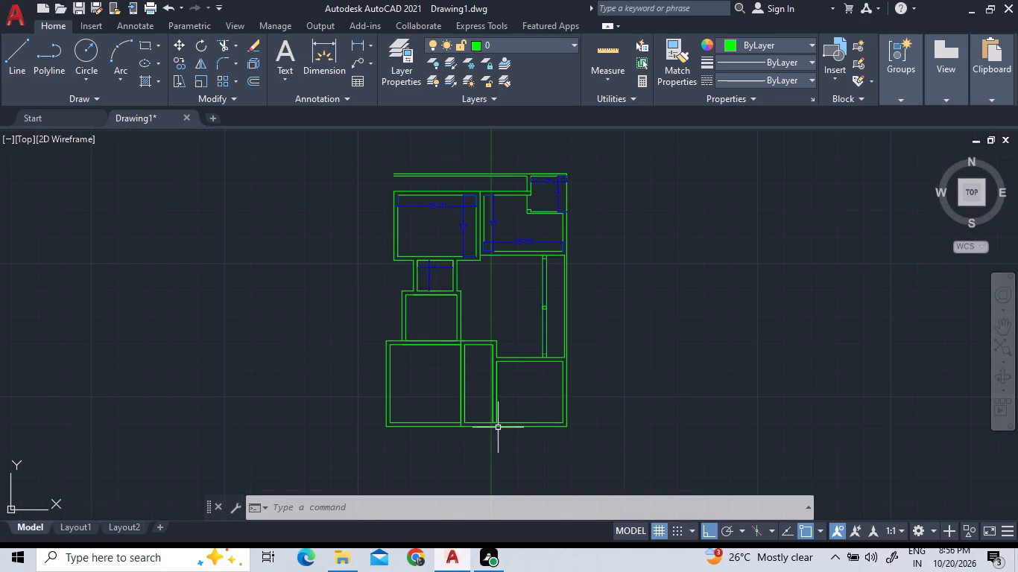
scroll(511, 372, up, 3)
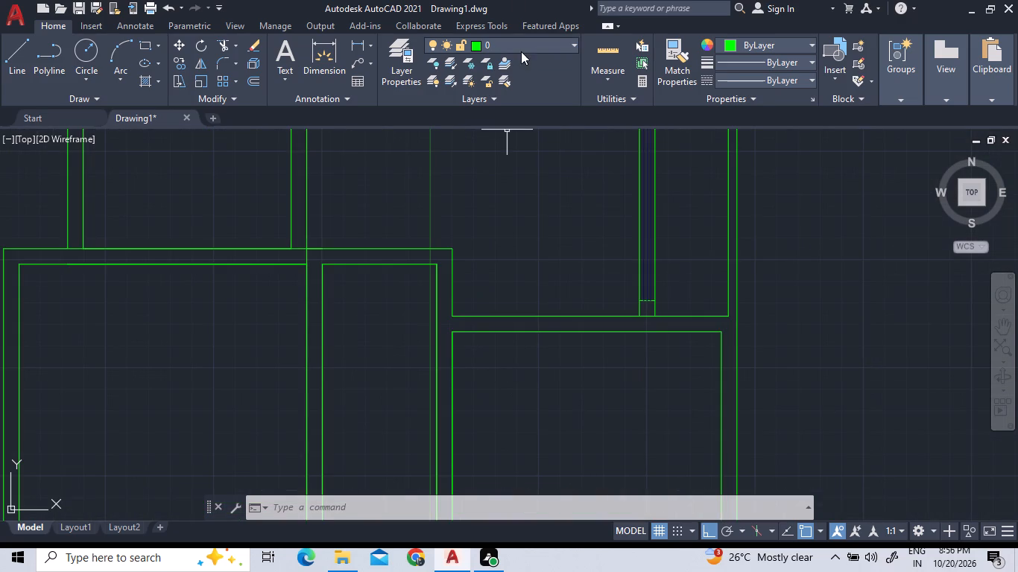
scroll(464, 305, down, 4)
scroll(452, 232, up, 2)
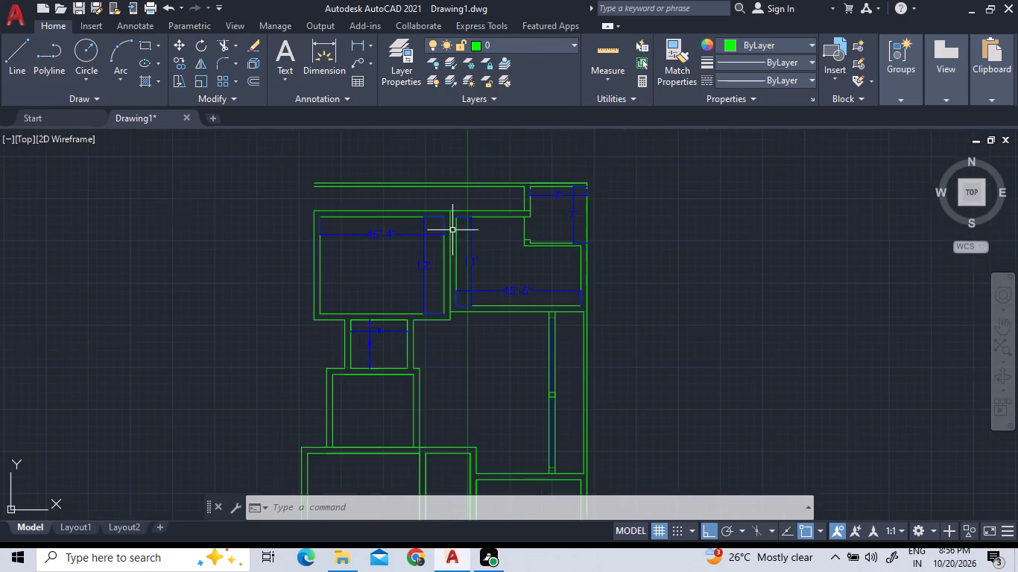
On the dim layer, add a vertical linear dimension between the room's upper and lower walls, just west of the window wall.
click(489, 48)
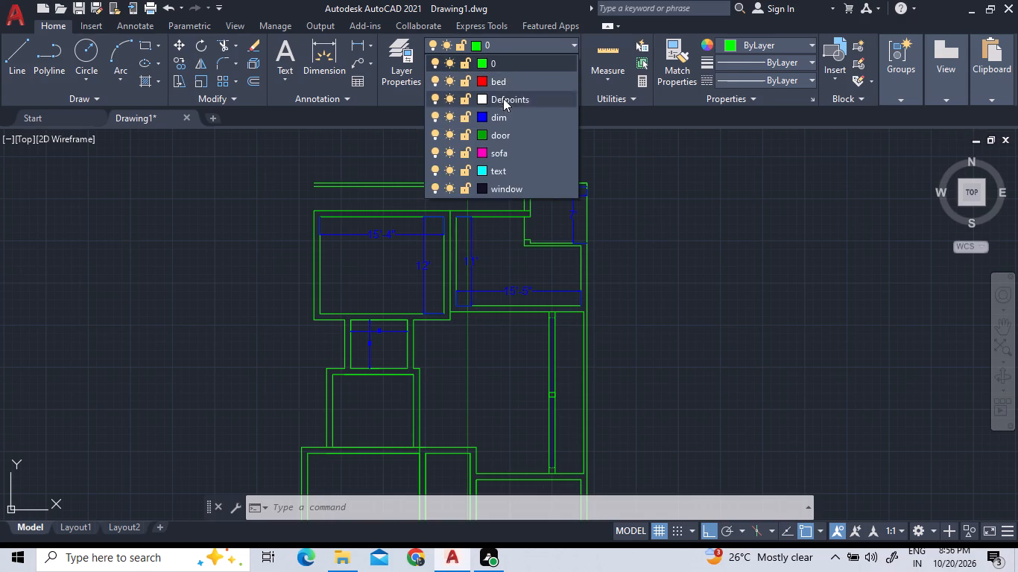
click(507, 112)
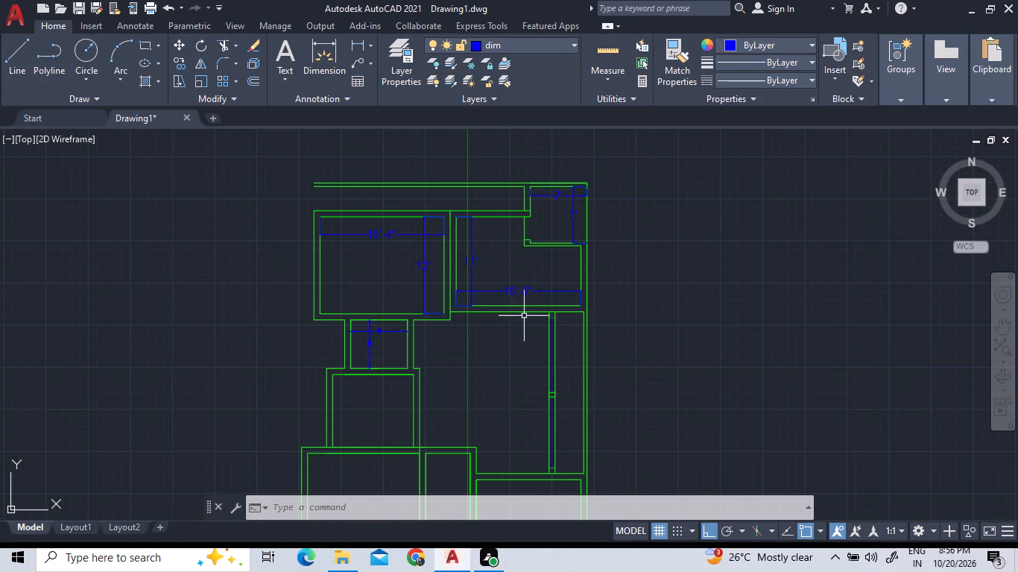
click(356, 42)
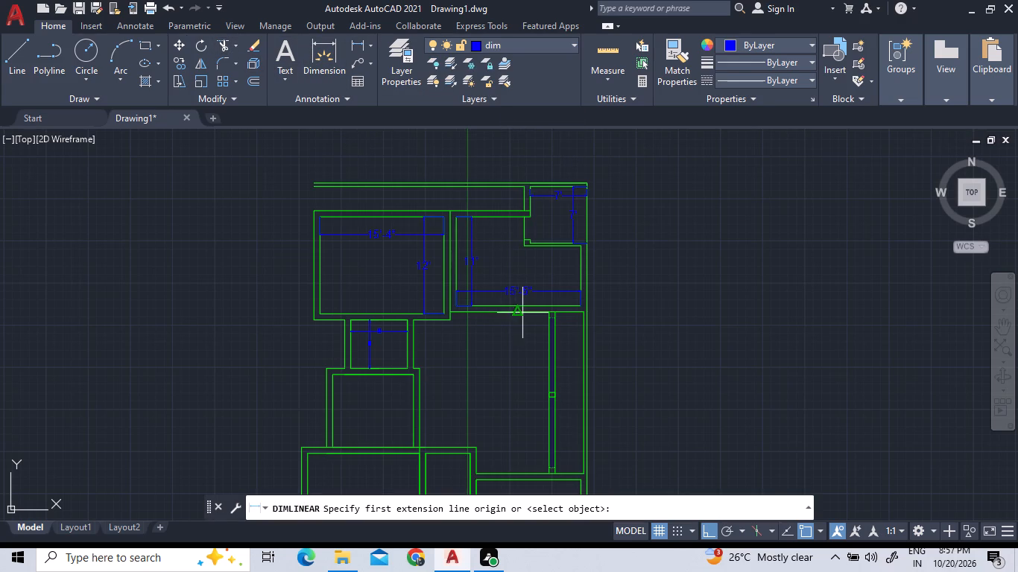
scroll(543, 317, up, 3)
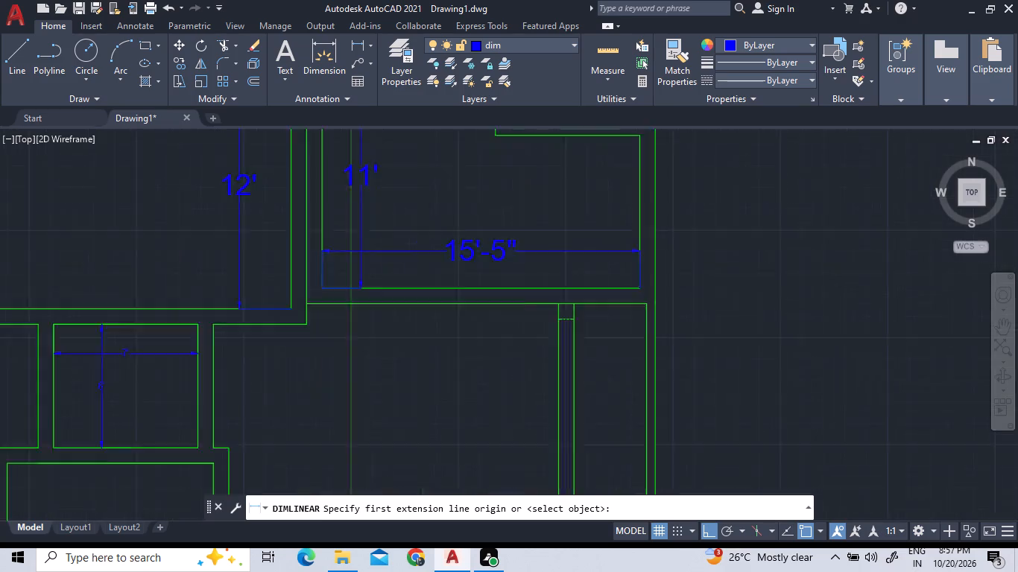
scroll(543, 317, up, 1)
click(520, 282)
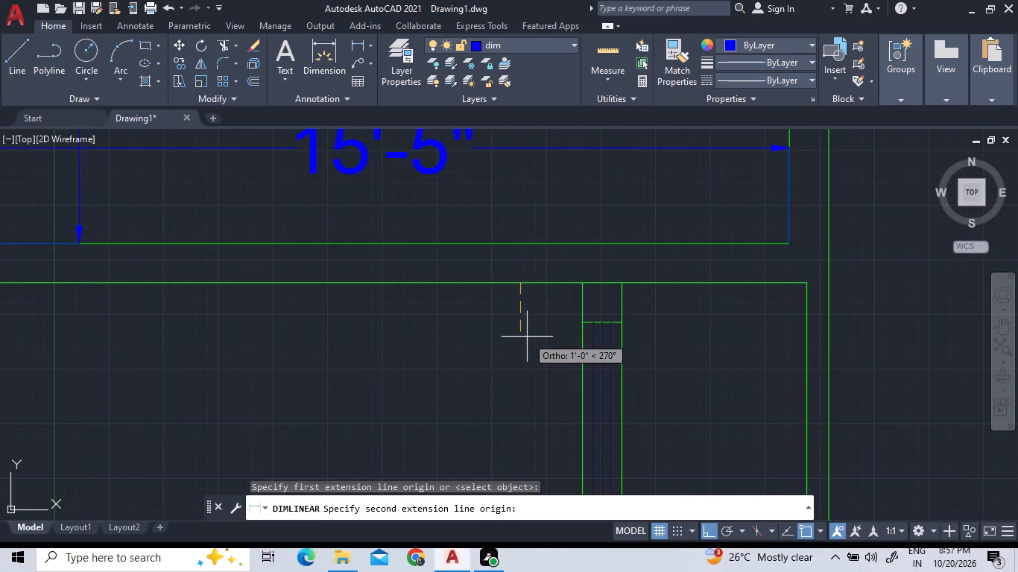
scroll(527, 337, down, 8)
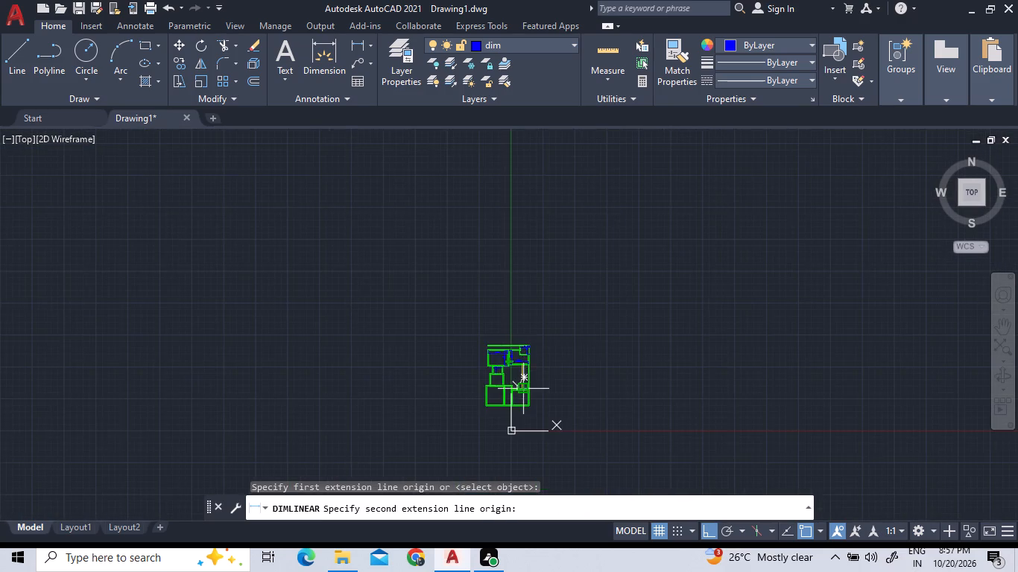
scroll(523, 391, up, 7)
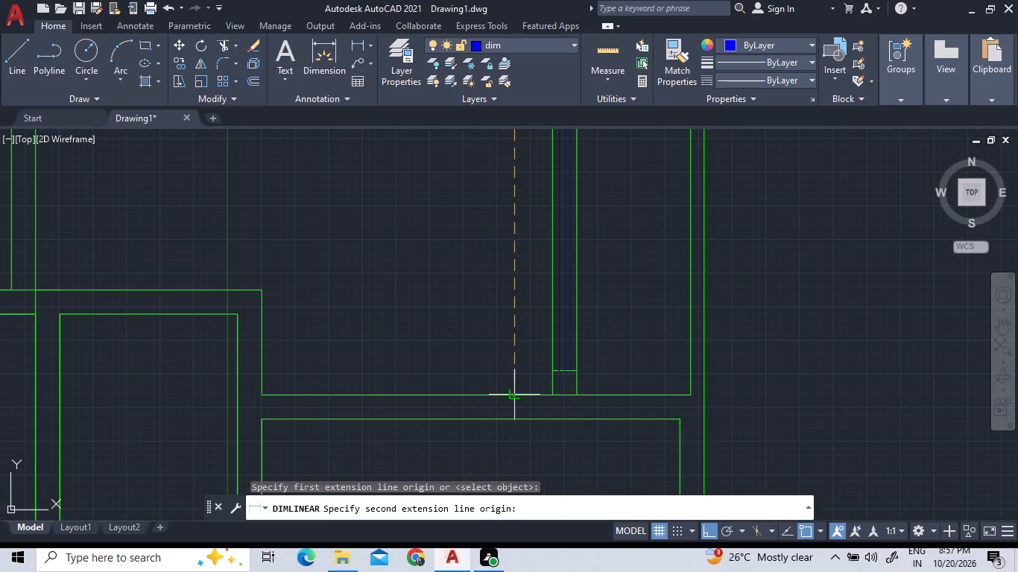
click(512, 398)
click(487, 402)
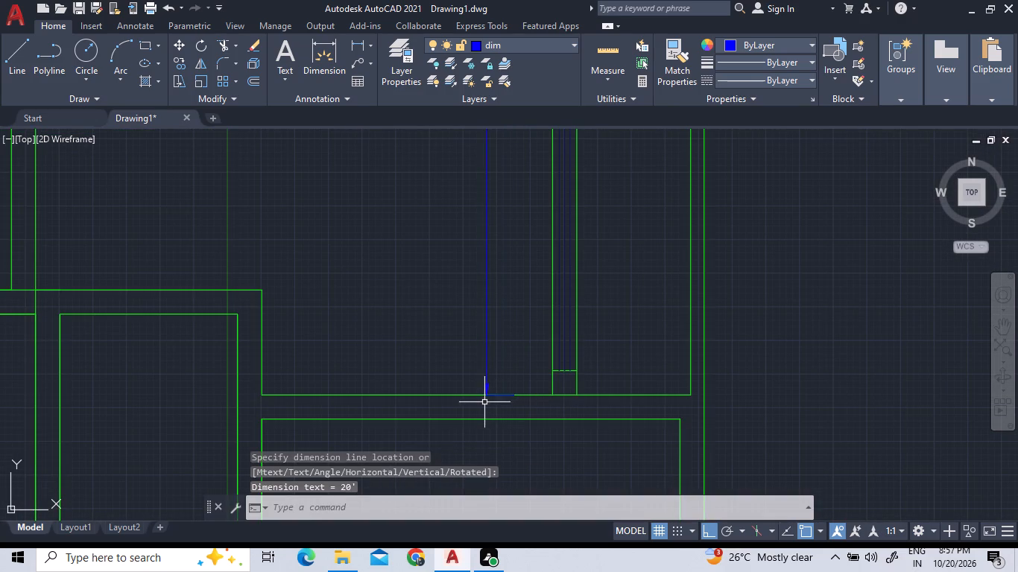
Set the text height of the new vertical room dimension to 1'.
scroll(480, 404, down, 4)
scroll(489, 360, up, 3)
click(468, 346)
double_click(443, 331)
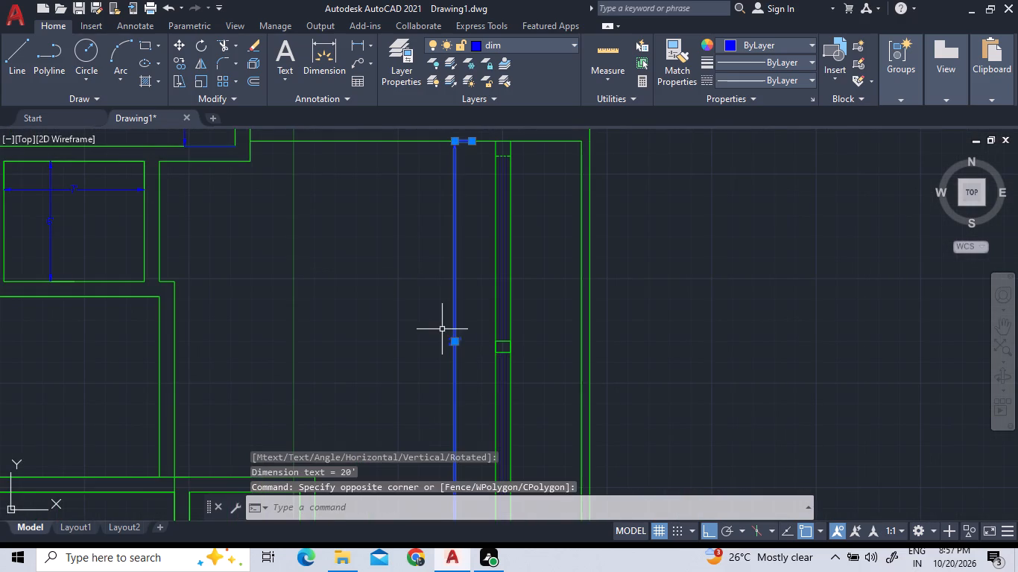
scroll(450, 344, up, 6)
triple_click(453, 340)
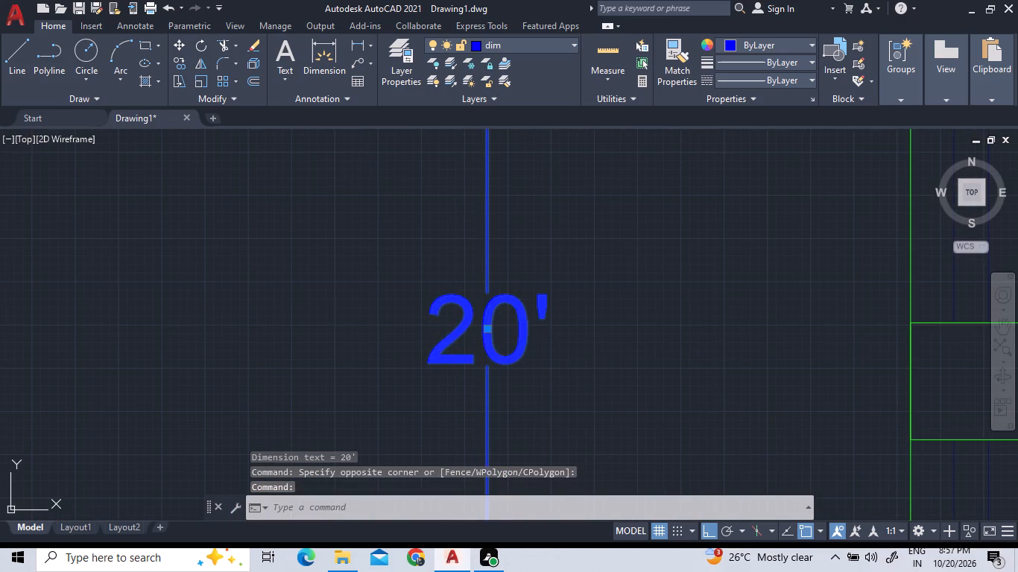
click(452, 340)
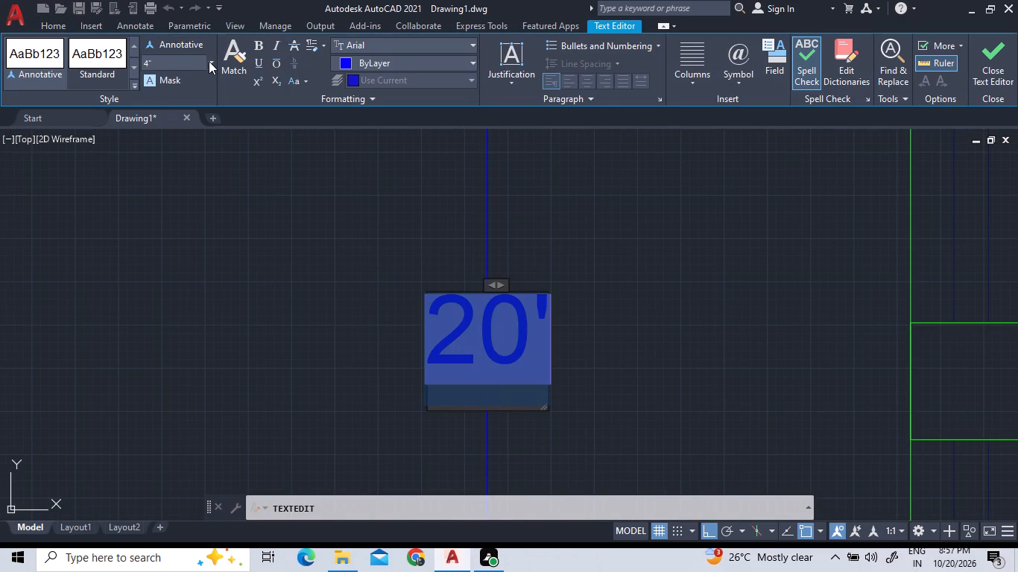
click(209, 61)
click(196, 80)
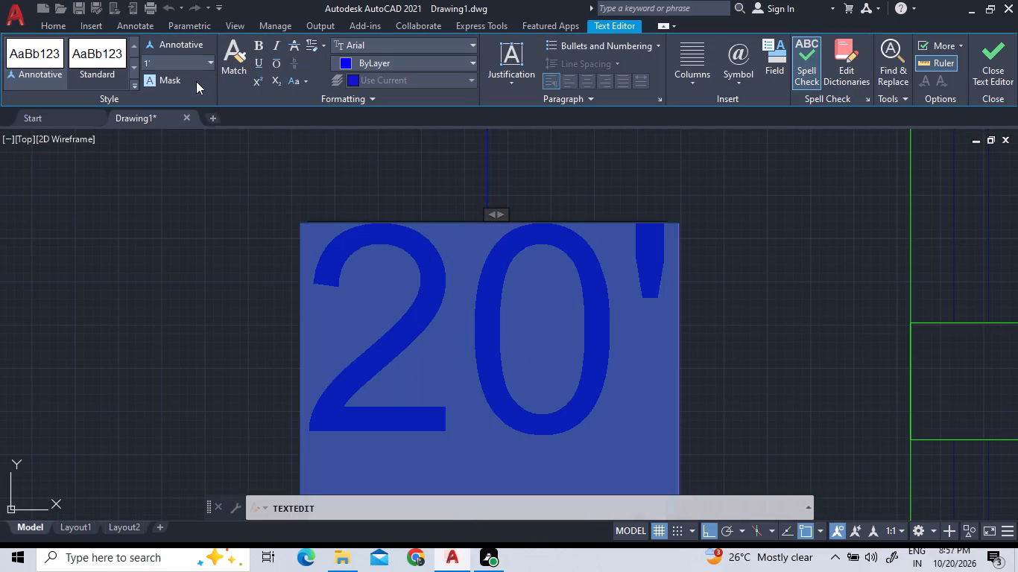
click(274, 177)
scroll(415, 311, down, 3)
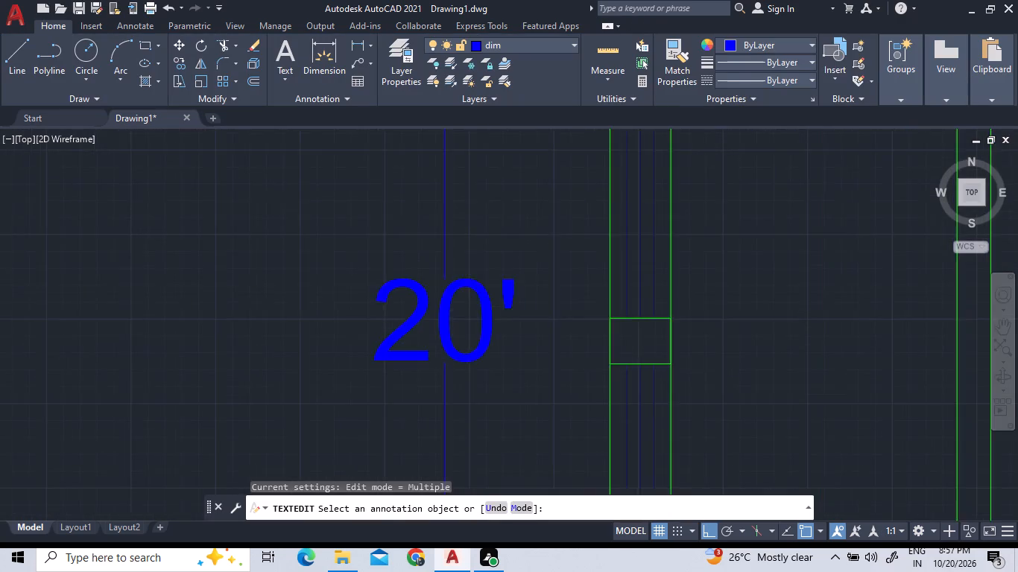
Add a horizontal linear dimension across the large room, from its west wall corner to the window wall's west face.
scroll(423, 322, down, 4)
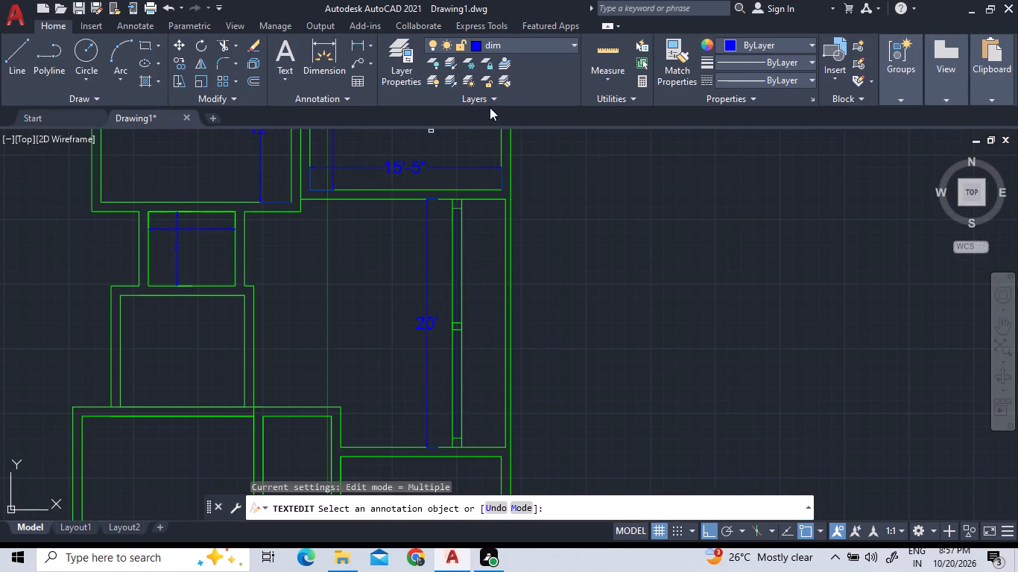
click(357, 39)
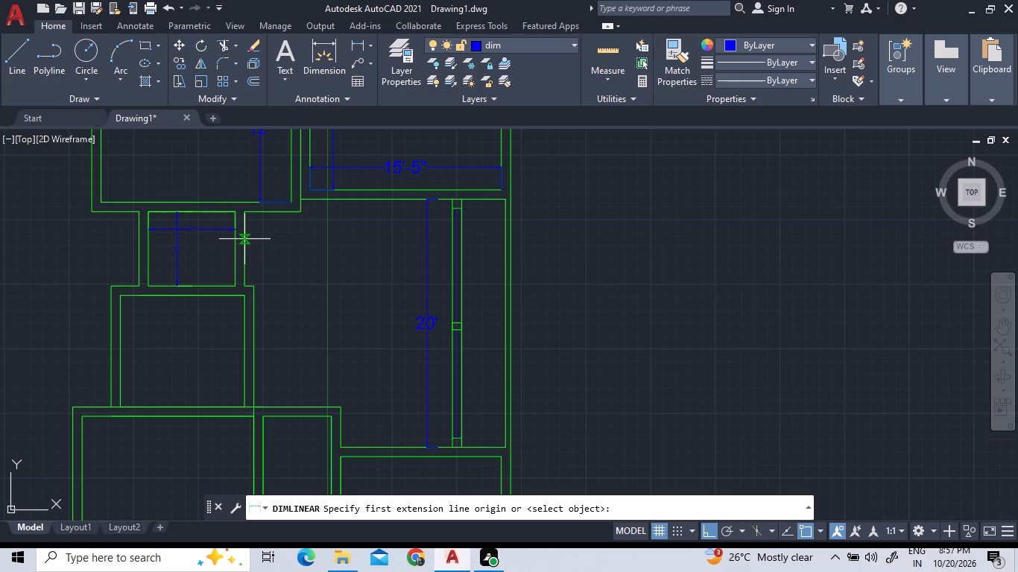
click(256, 291)
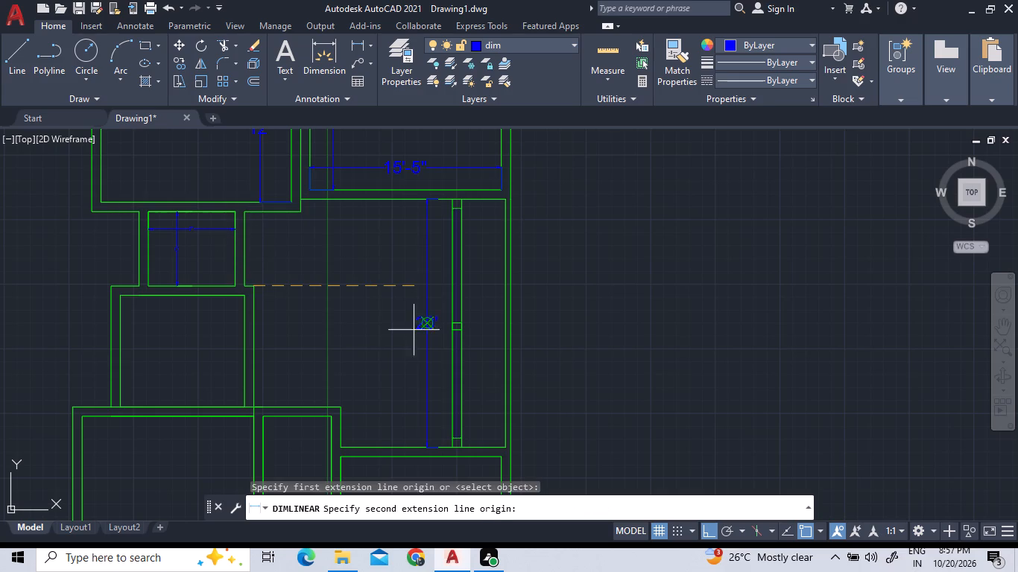
click(454, 285)
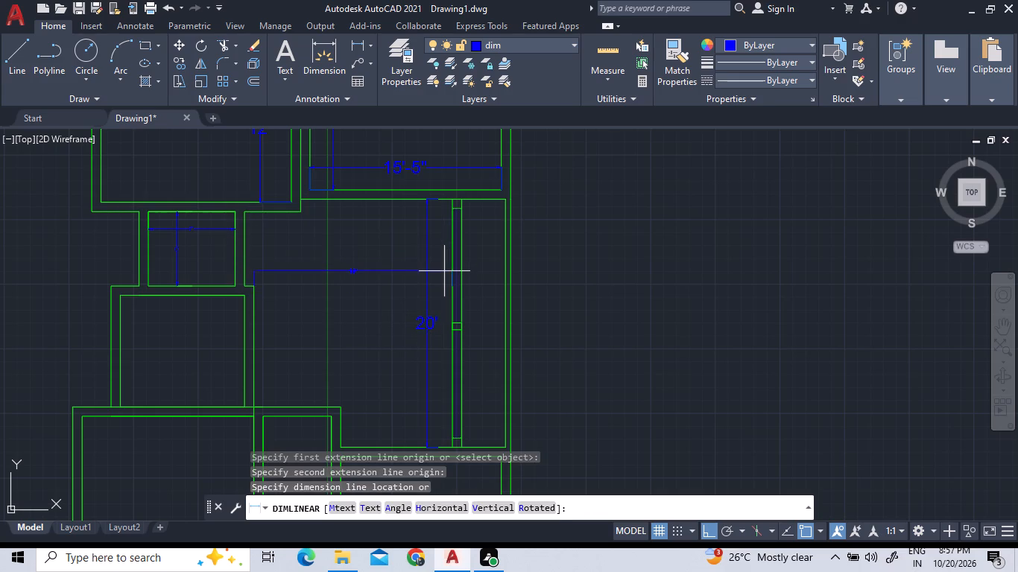
click(444, 271)
Set the text height of the large room's new horizontal dimension to 1'.
scroll(355, 278, up, 4)
click(347, 264)
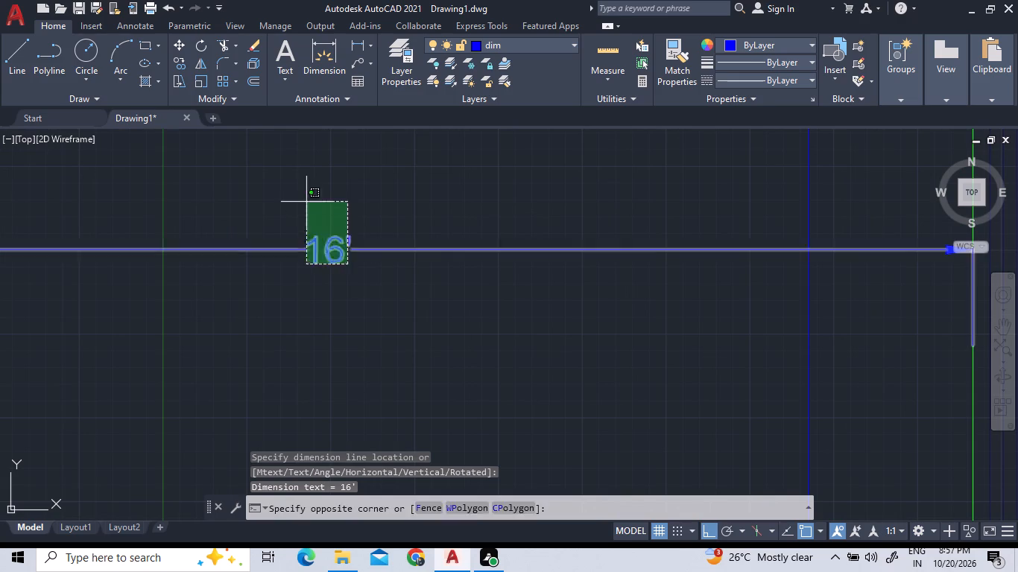
click(306, 202)
triple_click(329, 245)
click(329, 244)
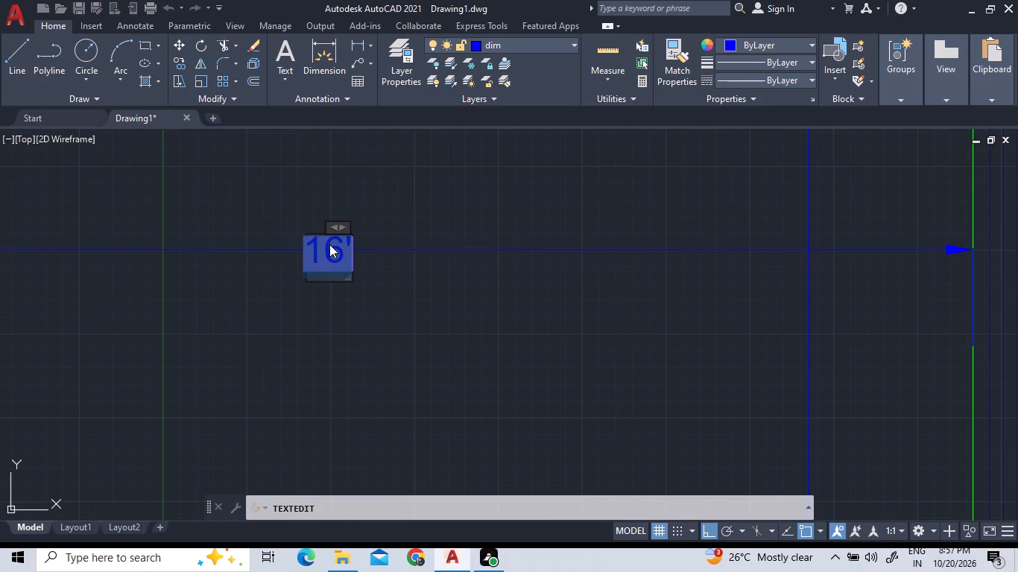
click(212, 59)
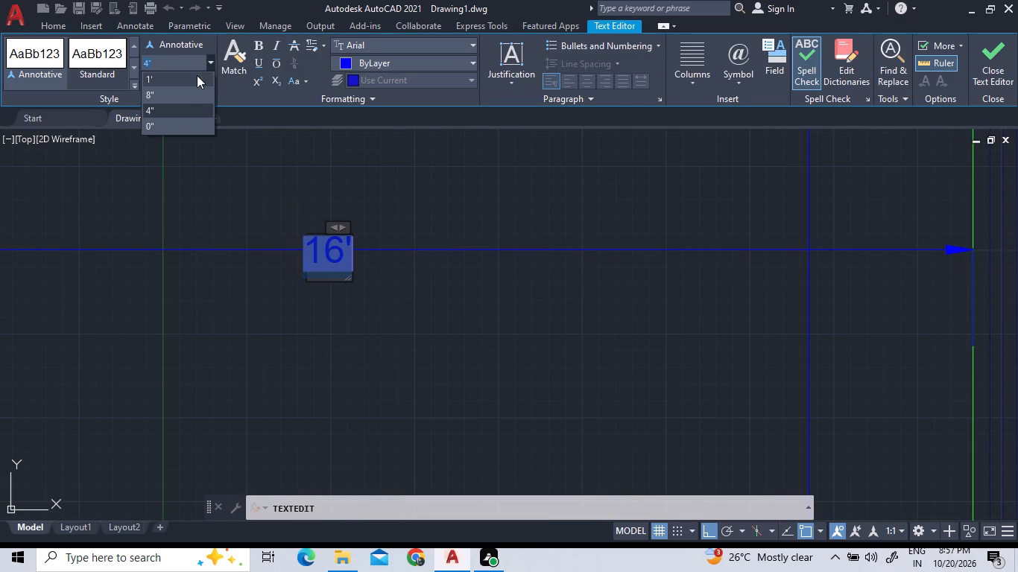
click(195, 75)
click(390, 179)
Add a vertical linear dimension between the inner corners of the adjoining smaller west room, just inside its east wall.
scroll(427, 279, down, 4)
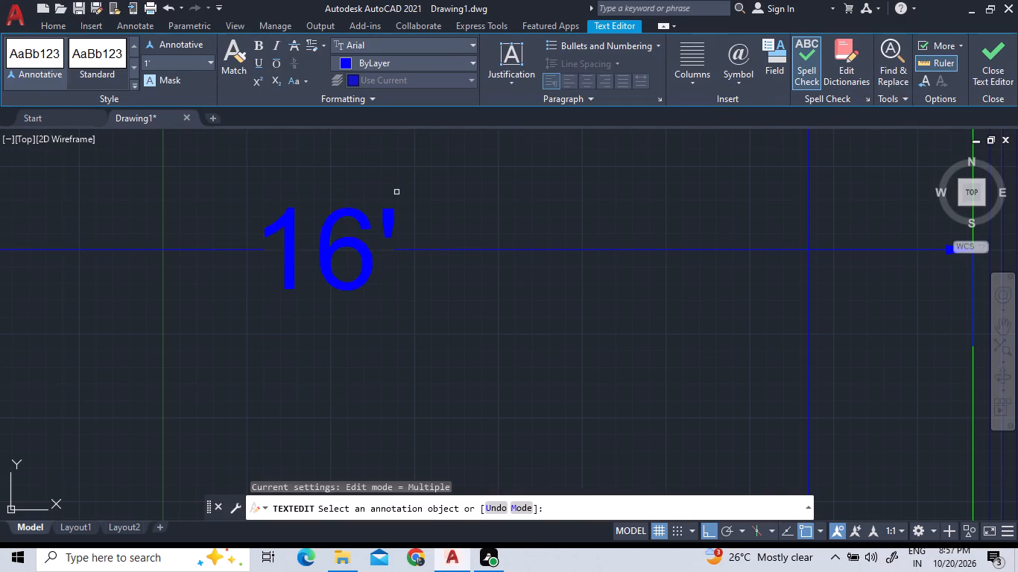
scroll(408, 308, down, 5)
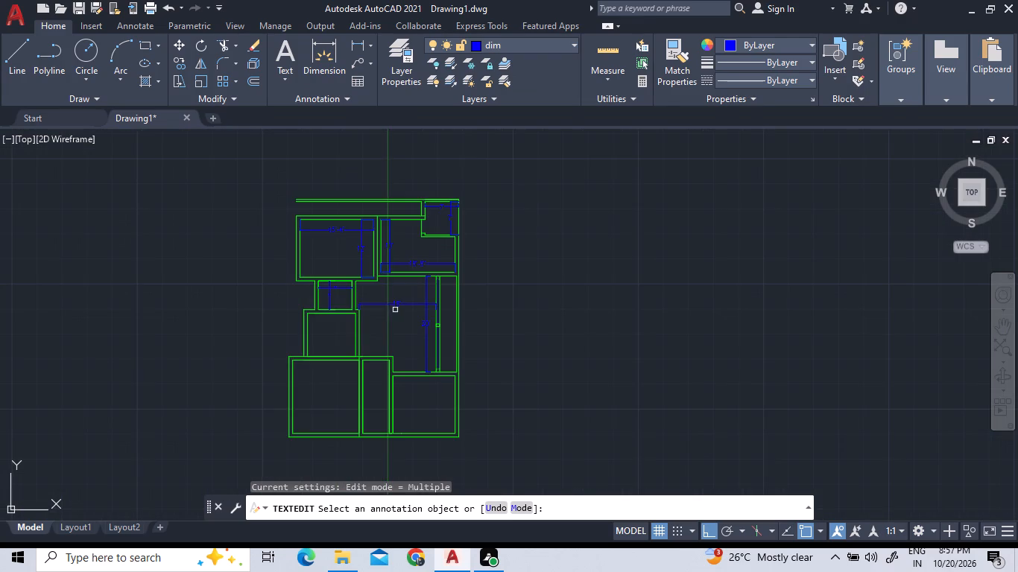
scroll(341, 365, up, 2)
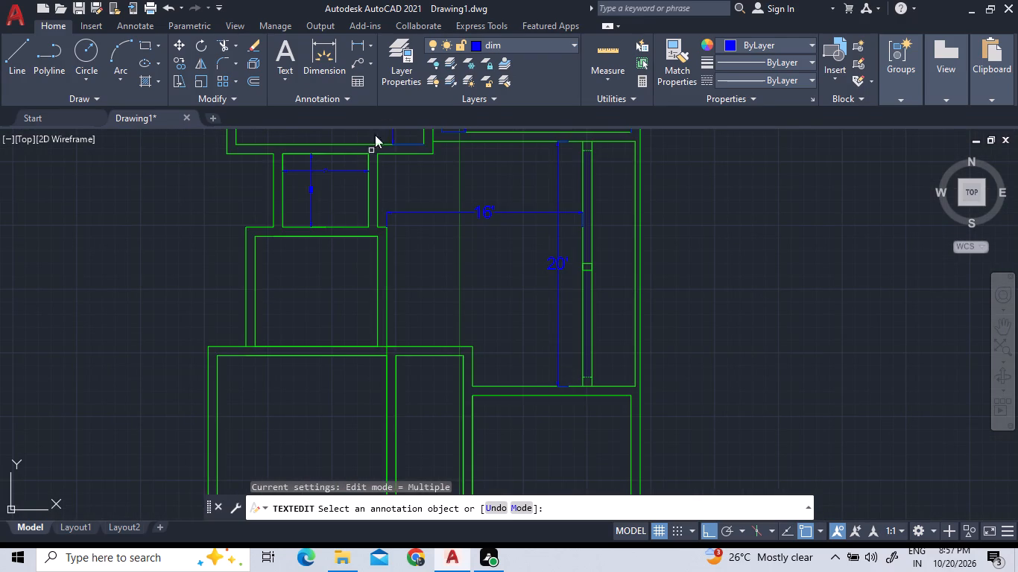
click(355, 40)
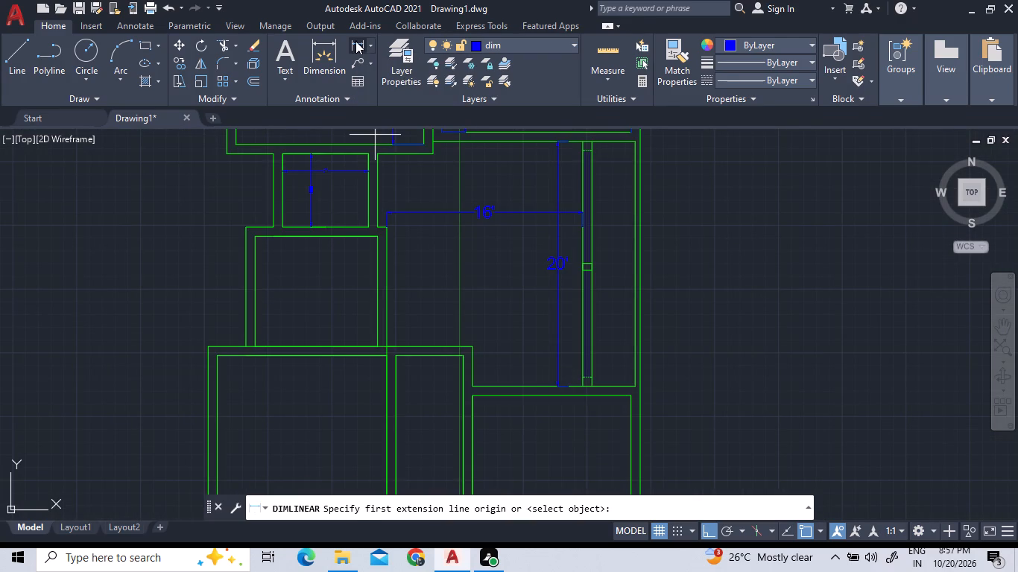
click(375, 236)
click(381, 346)
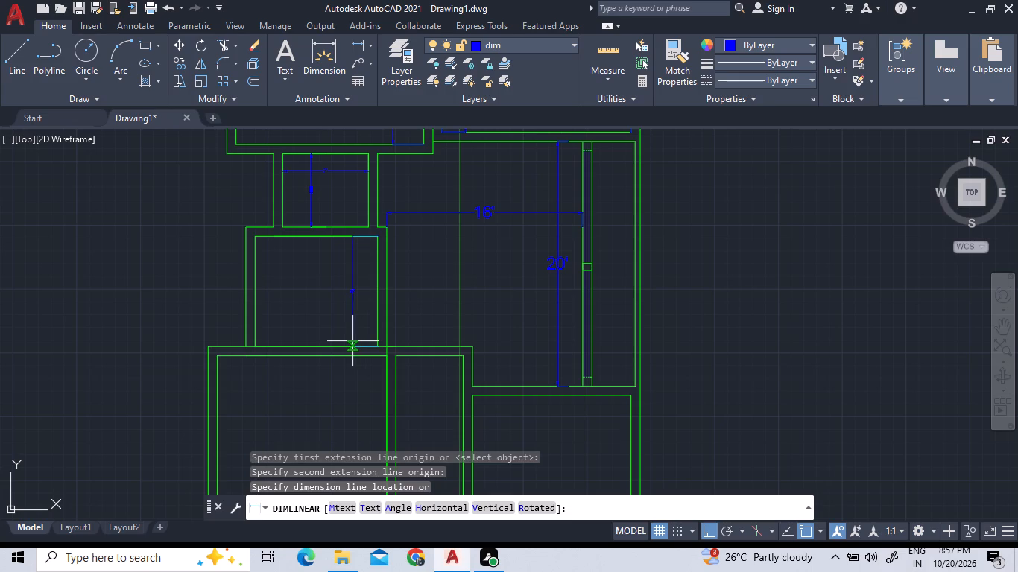
click(352, 341)
Add a horizontal linear dimension between the same smaller room's inner side walls, just below its top wall.
click(358, 41)
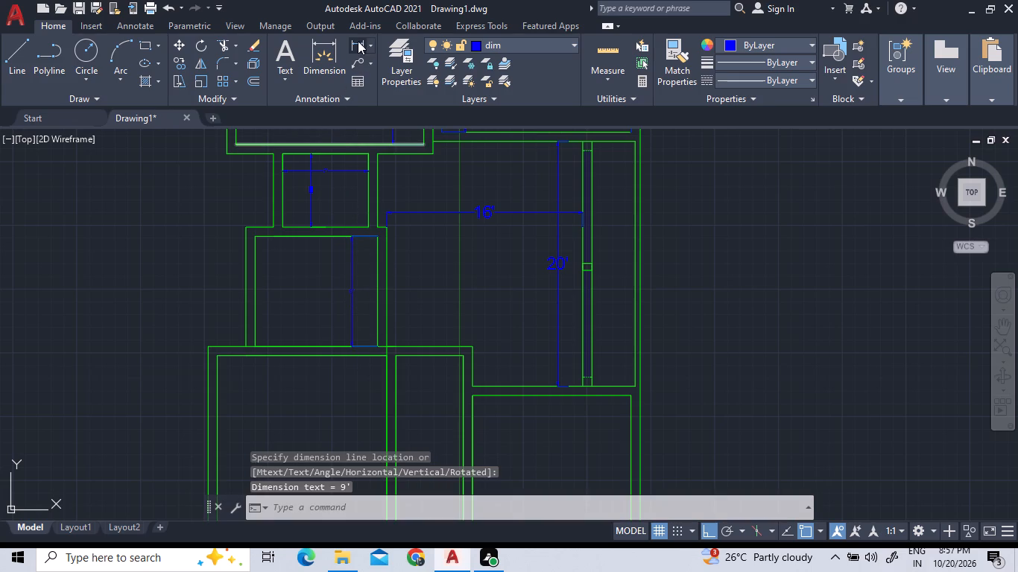
click(256, 235)
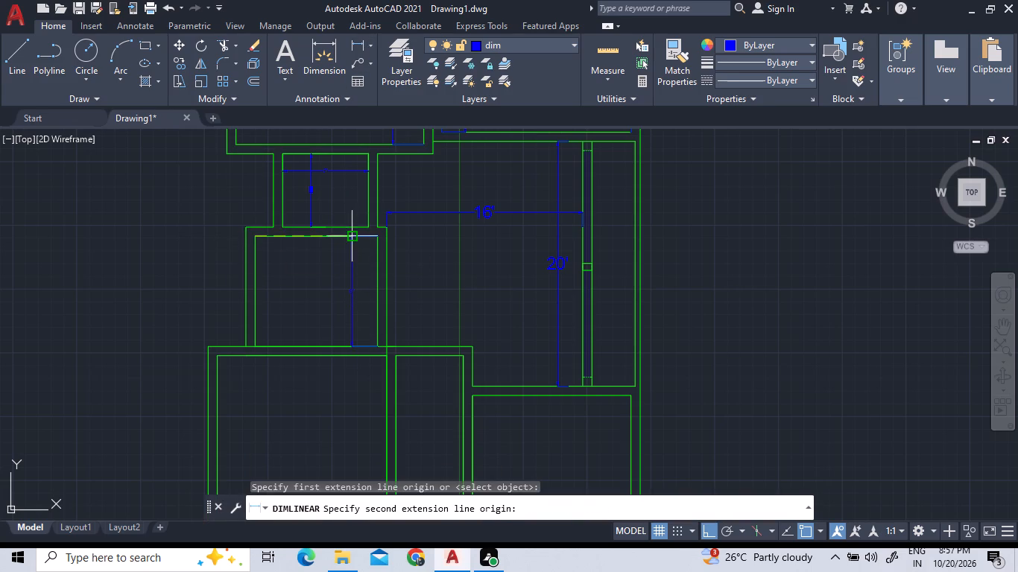
click(377, 240)
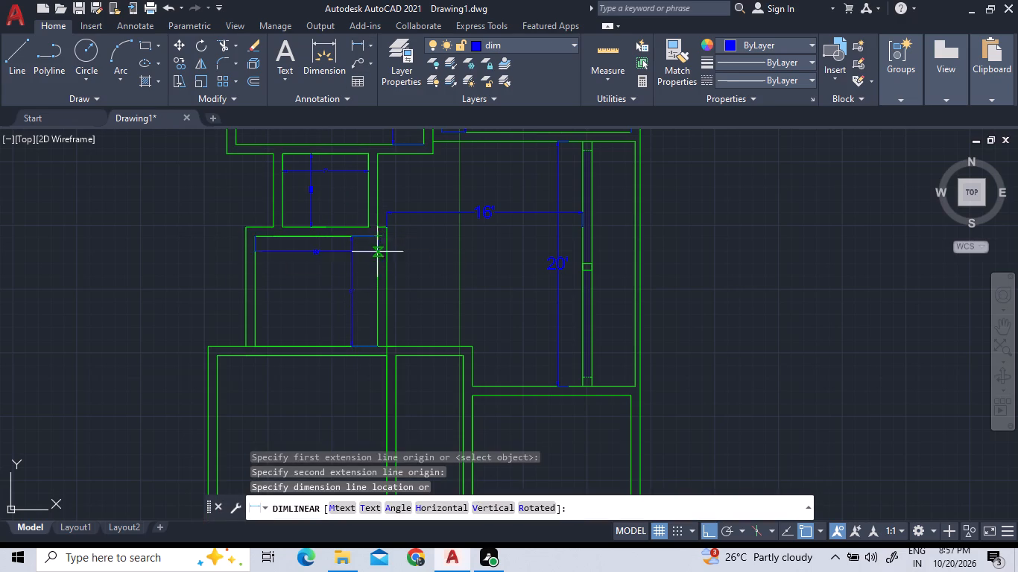
click(376, 264)
Set the text height of the smaller room's horizontal dimension to 1'.
scroll(318, 267, up, 4)
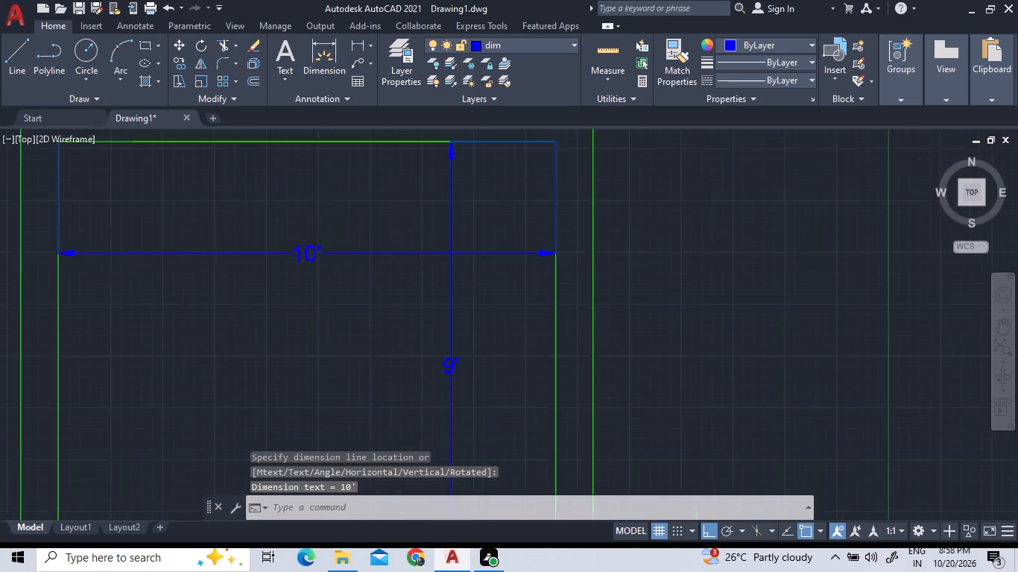
click(315, 262)
triple_click(291, 220)
click(287, 245)
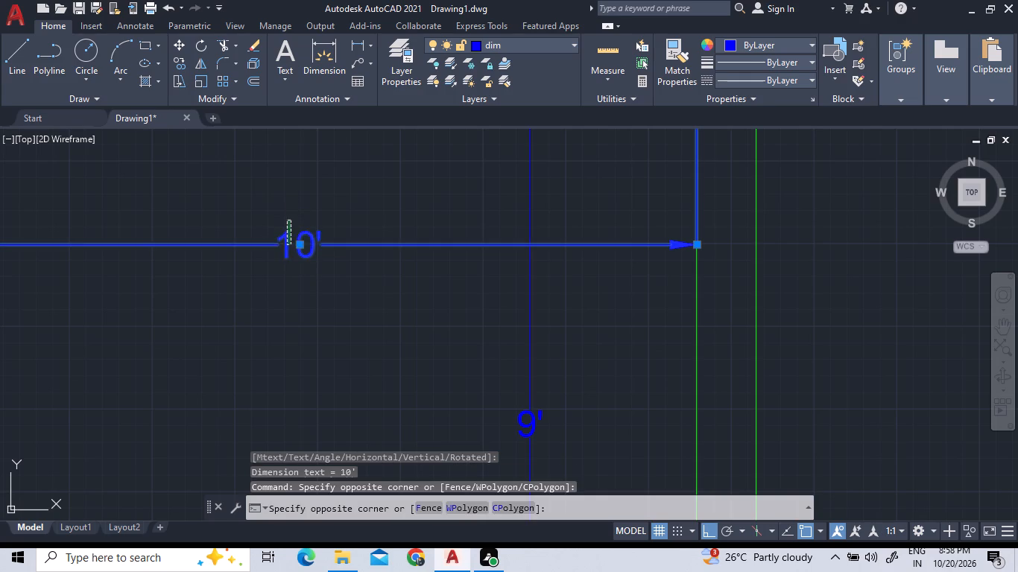
click(346, 266)
triple_click(288, 238)
click(288, 238)
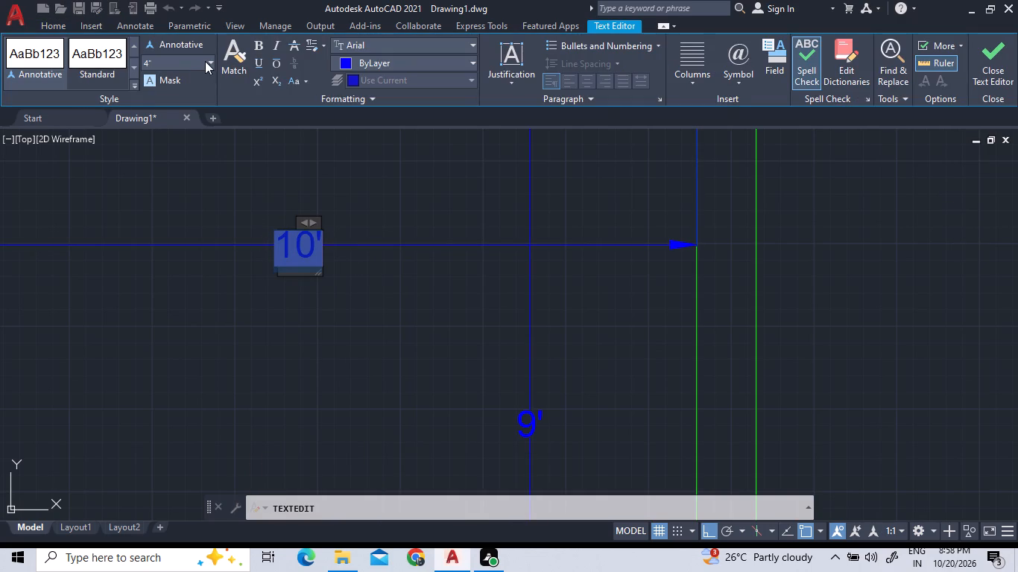
click(209, 61)
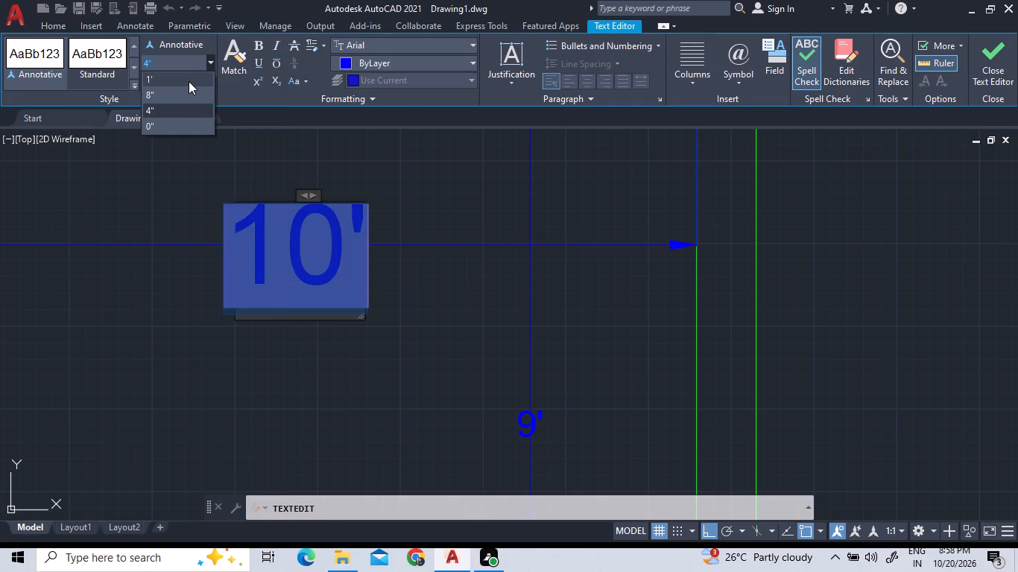
click(189, 81)
scroll(402, 247, down, 1)
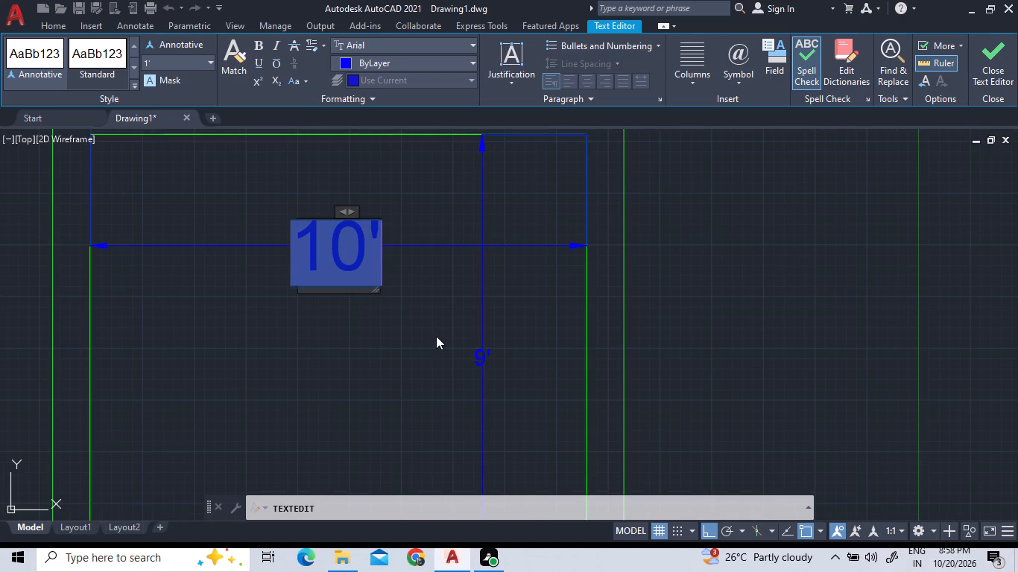
click(440, 337)
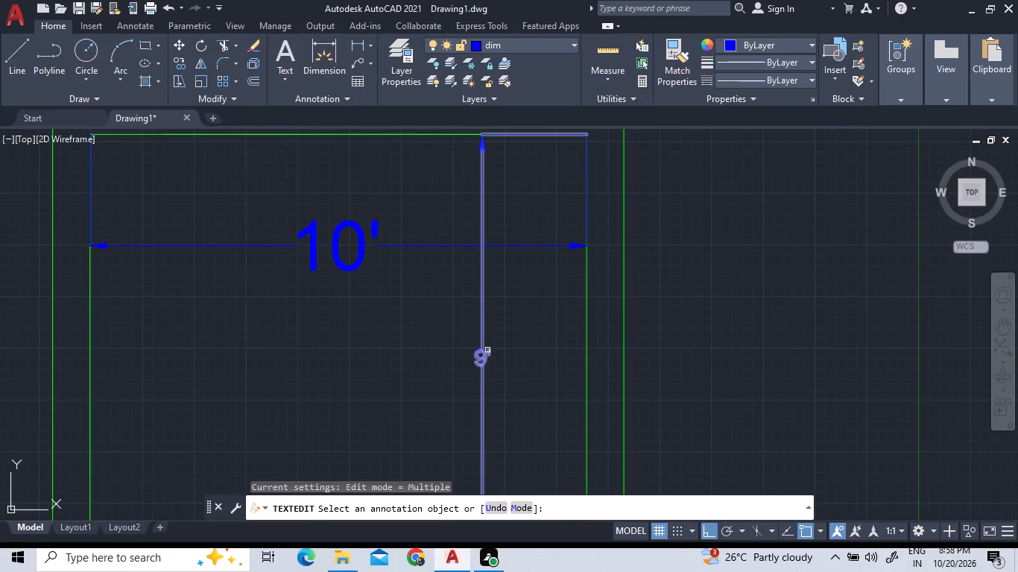
Set the text height of the smaller room's vertical dimension to 1'.
triple_click(484, 357)
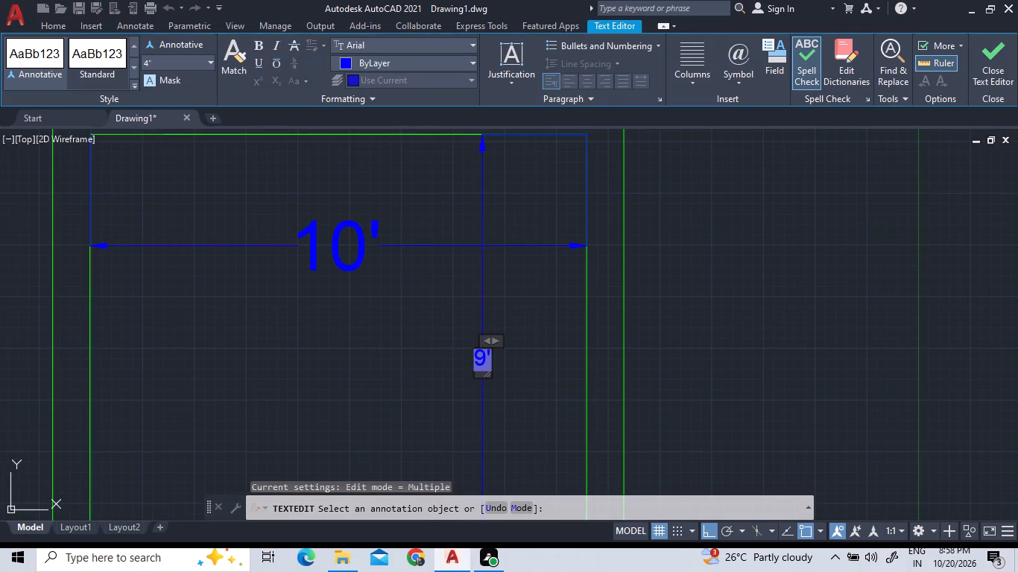
click(484, 357)
scroll(484, 360, up, 4)
click(484, 360)
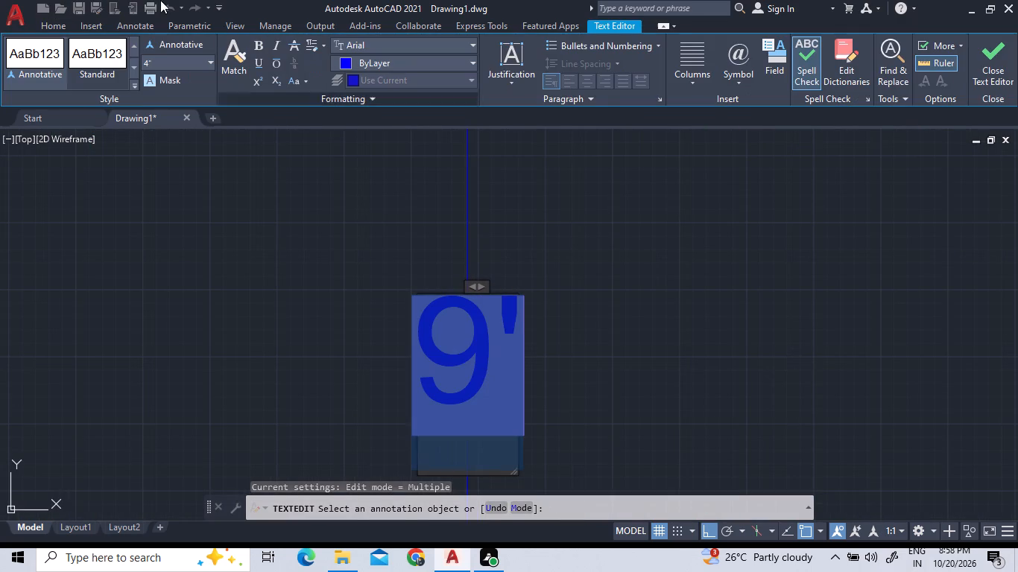
click(209, 61)
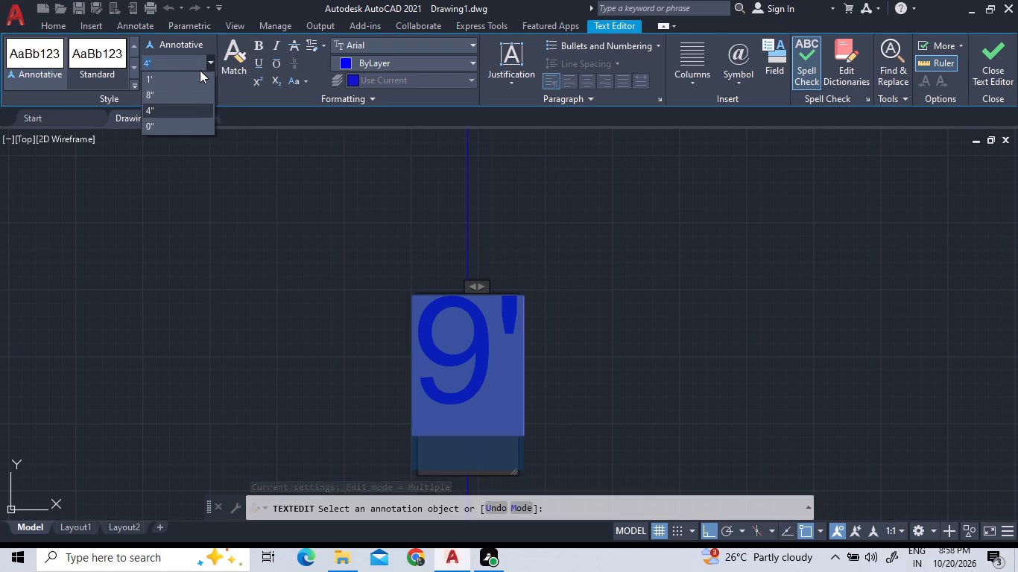
click(198, 76)
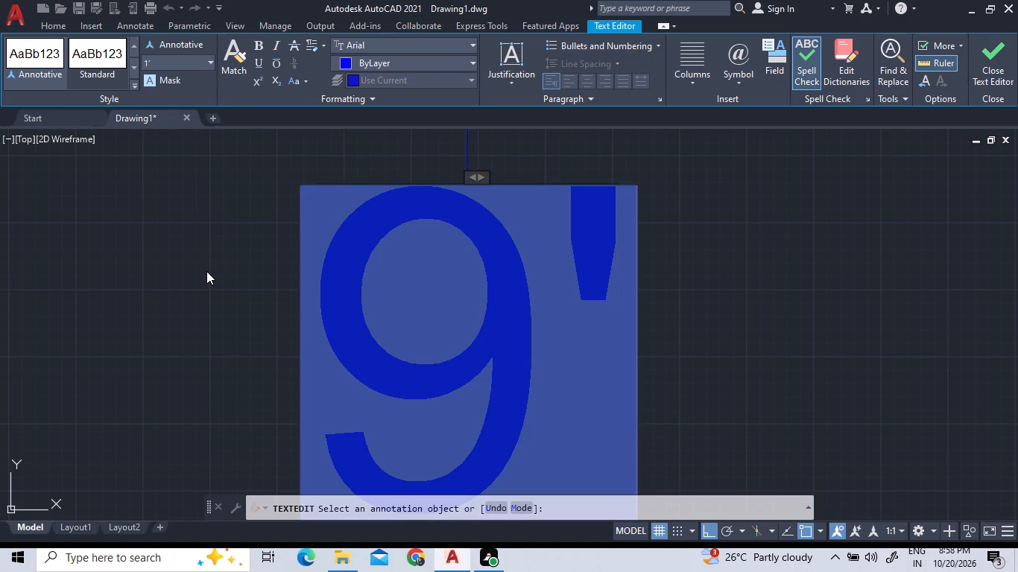
click(206, 278)
Add a vertical linear dimension between the inner top and bottom walls of the southwest room, just inside its east wall.
scroll(207, 293, down, 6)
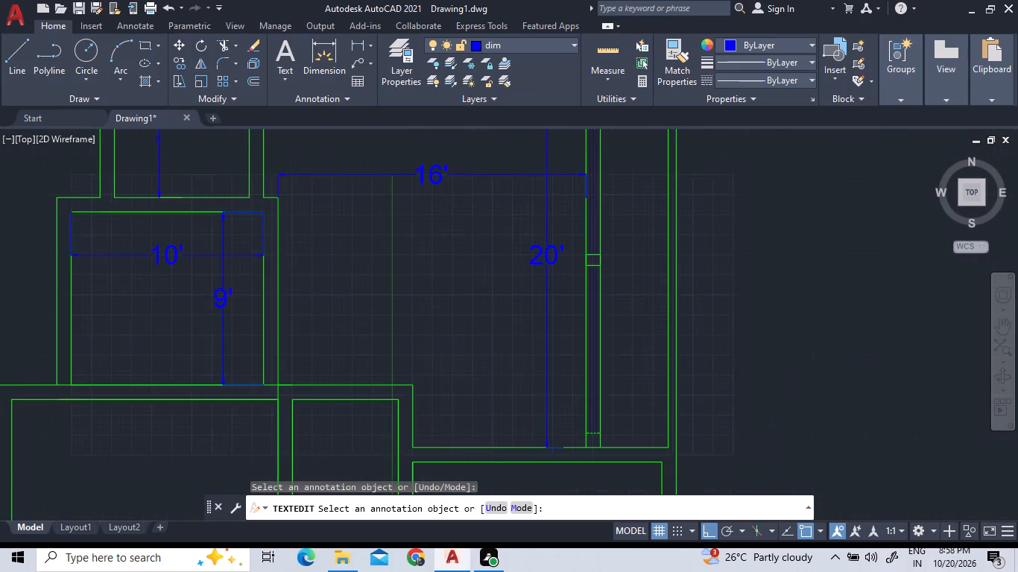
scroll(229, 272, down, 2)
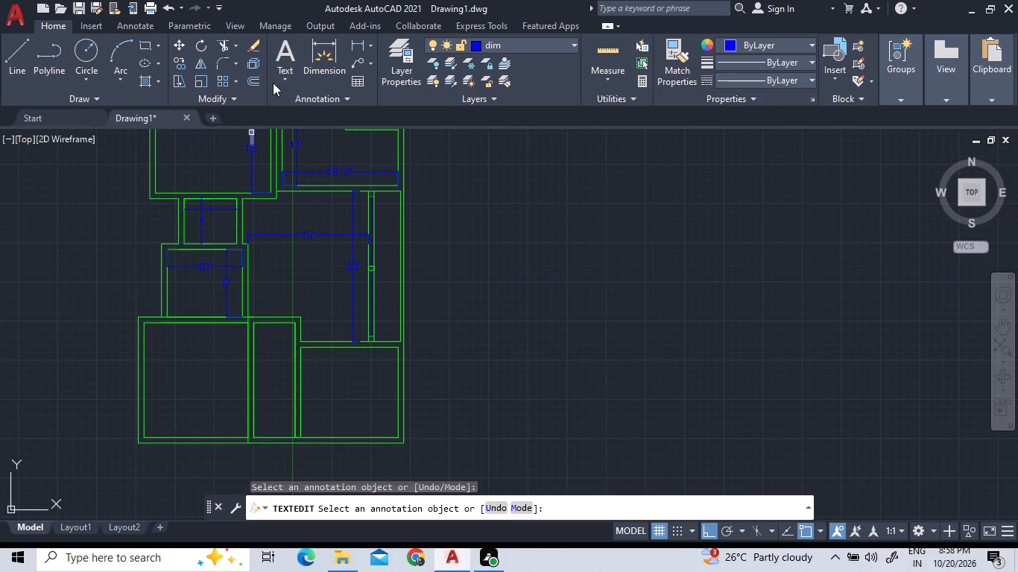
click(356, 45)
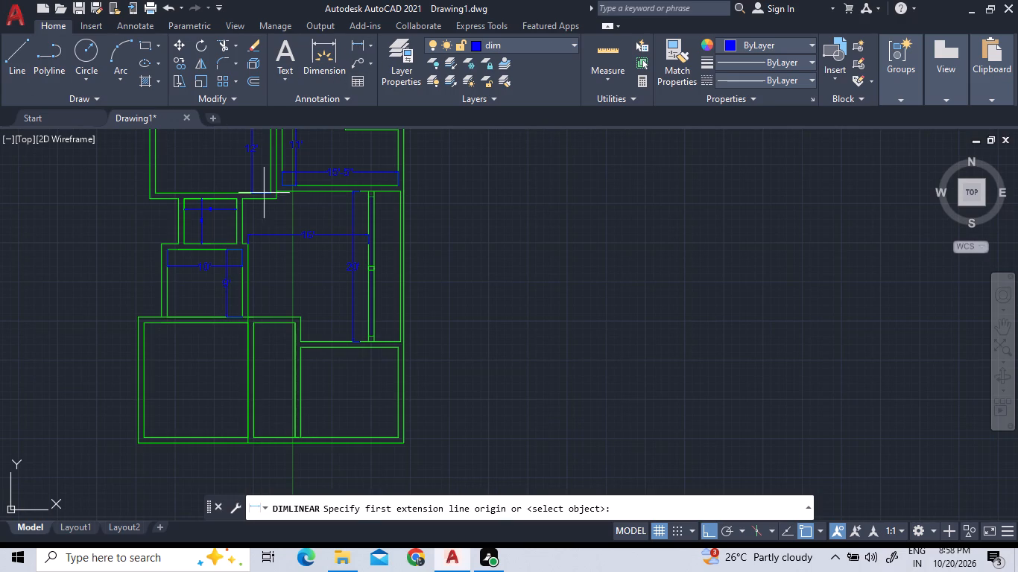
scroll(231, 330, up, 3)
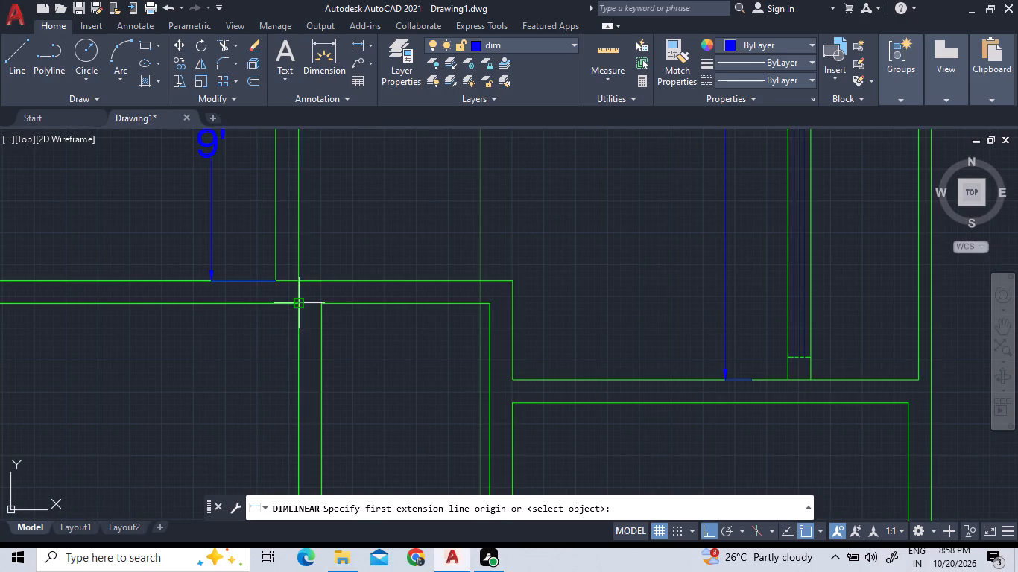
click(299, 304)
scroll(296, 391, down, 5)
scroll(291, 424, up, 2)
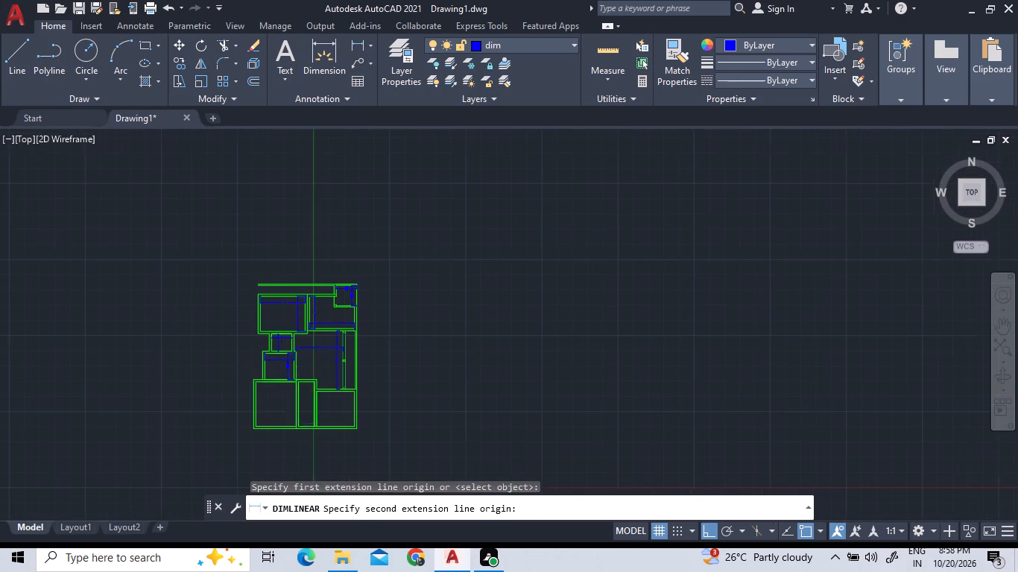
scroll(291, 424, up, 4)
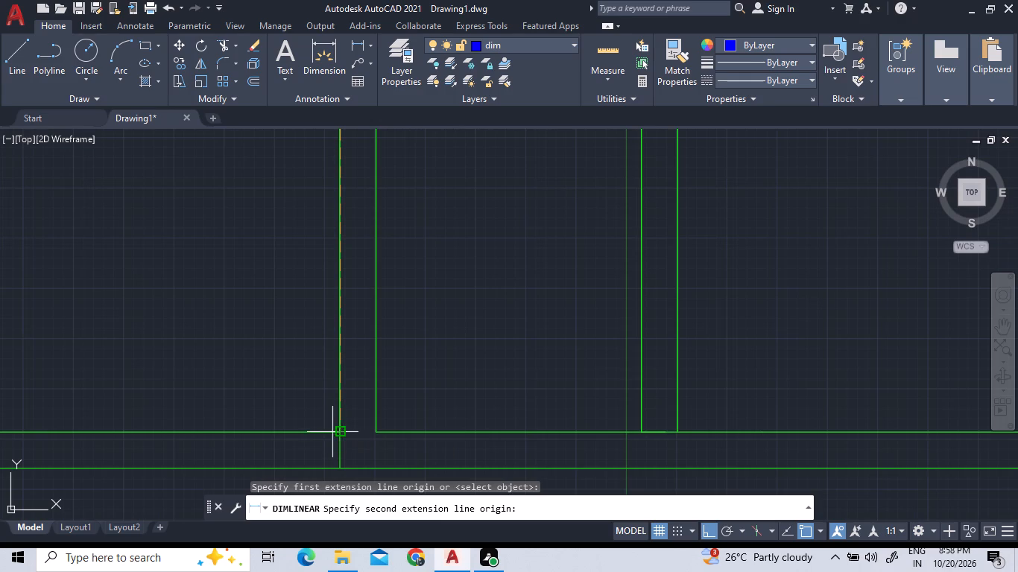
click(341, 432)
click(279, 424)
Add a horizontal linear dimension between the southwest room's inner side walls, just below its top wall.
scroll(278, 434, down, 3)
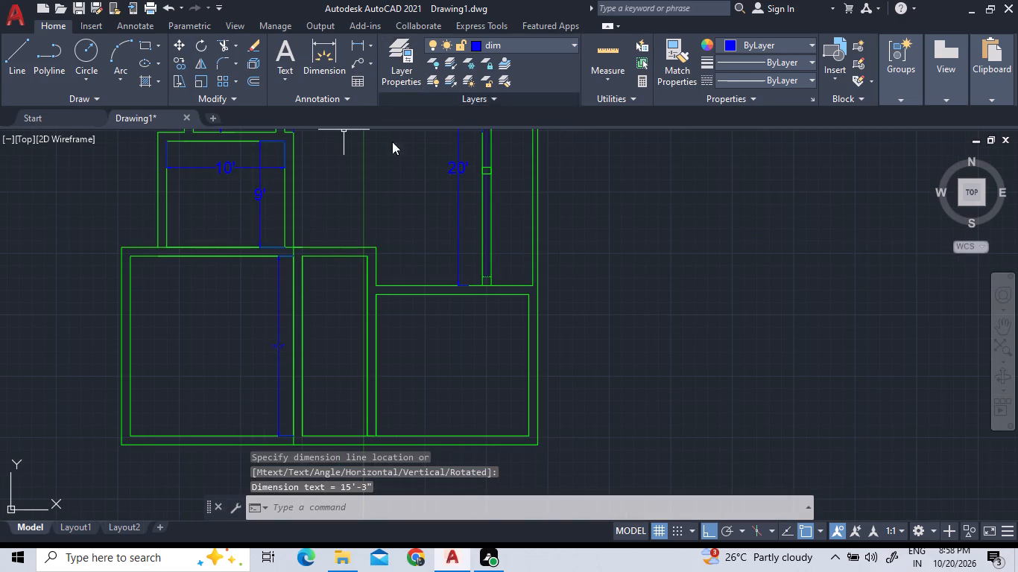
click(354, 44)
scroll(282, 255, up, 3)
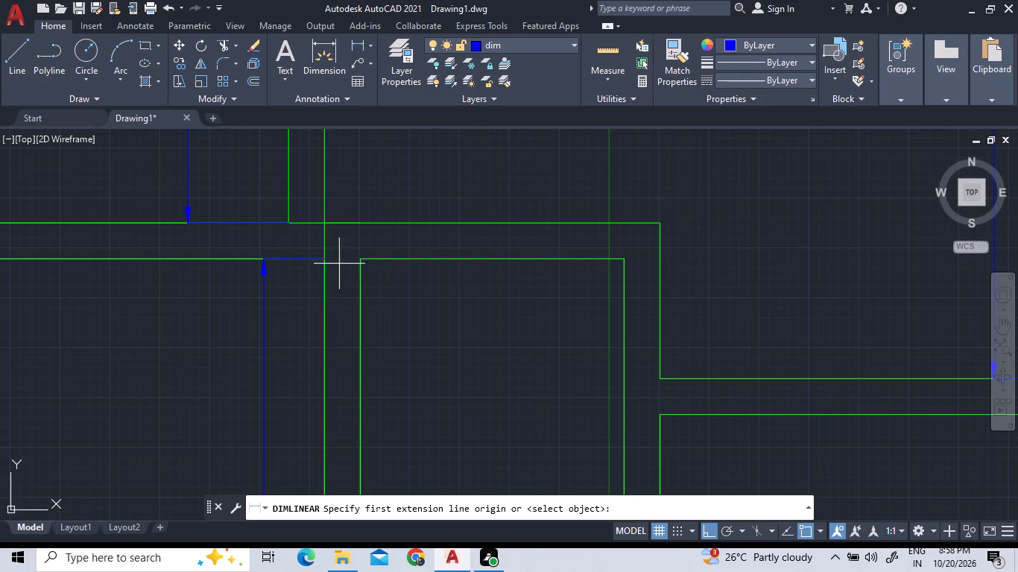
click(323, 255)
scroll(126, 296, down, 3)
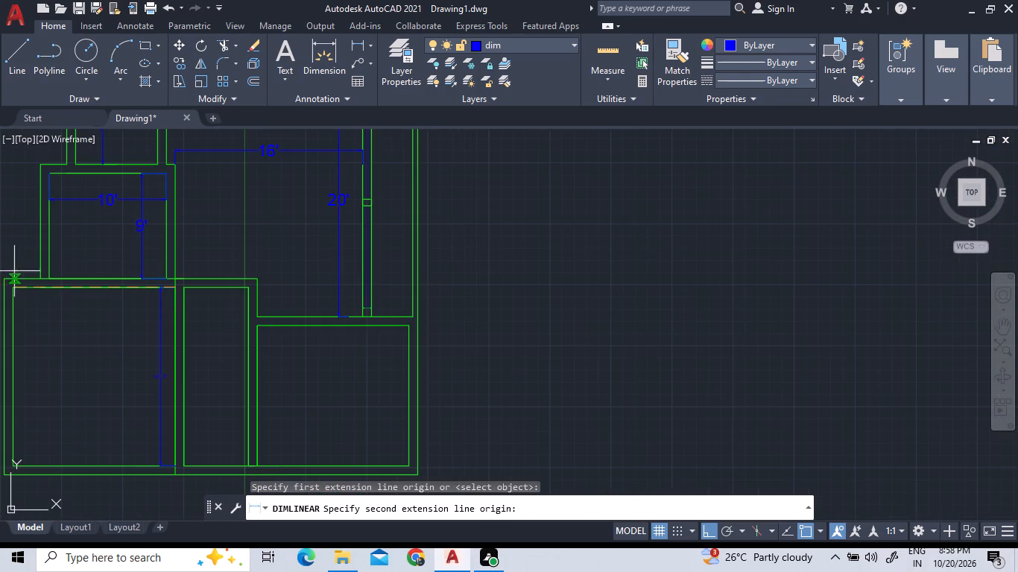
scroll(9, 297, up, 3)
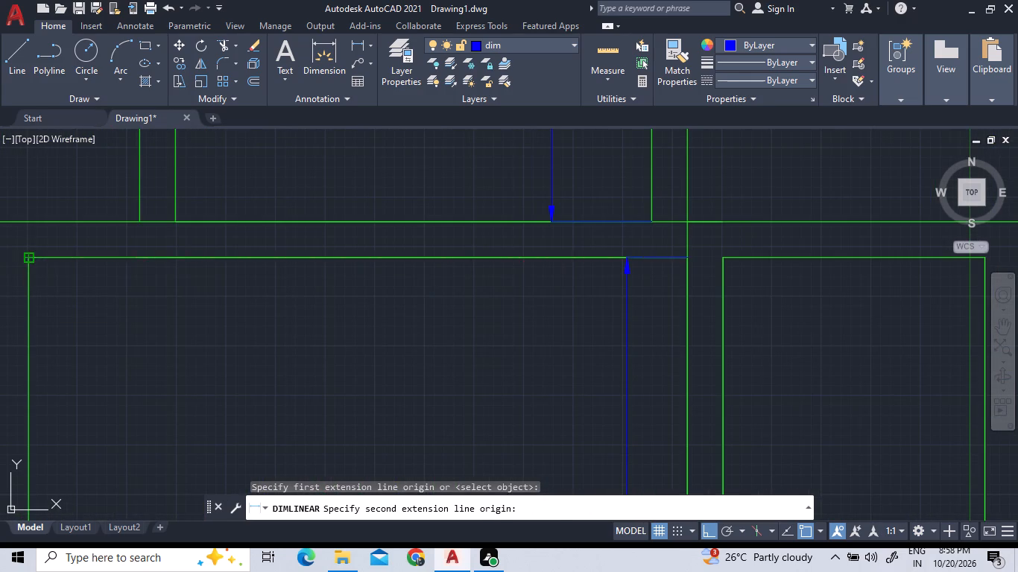
click(25, 260)
click(23, 299)
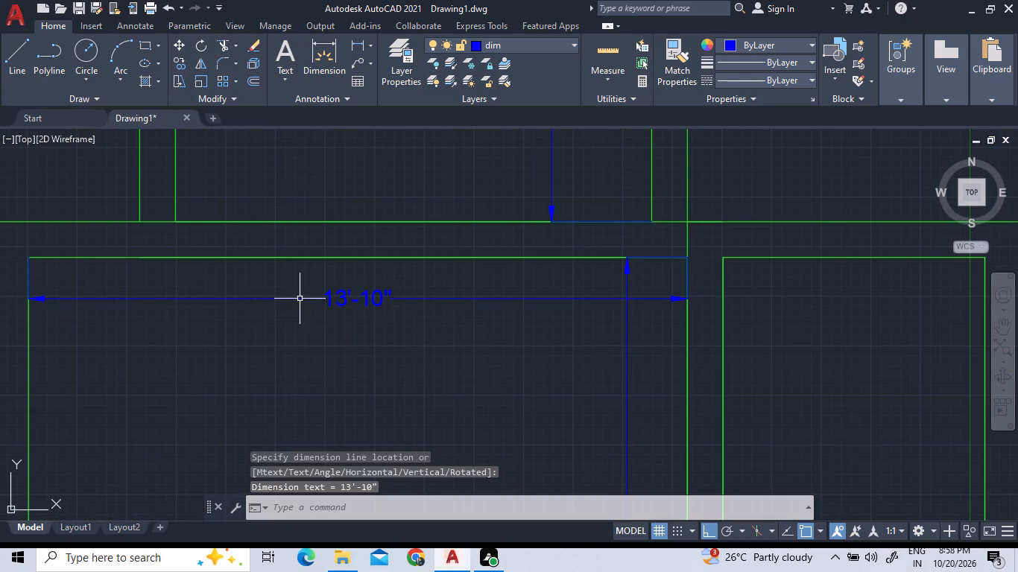
Set the text height of the southwest room's horizontal dimension to 1'.
click(396, 315)
triple_click(336, 281)
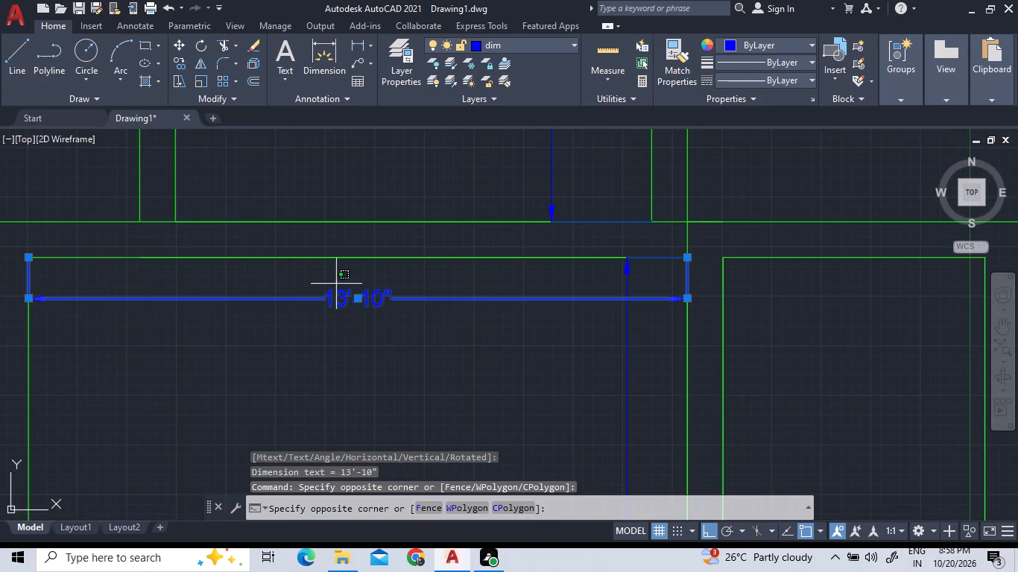
click(328, 305)
triple_click(348, 297)
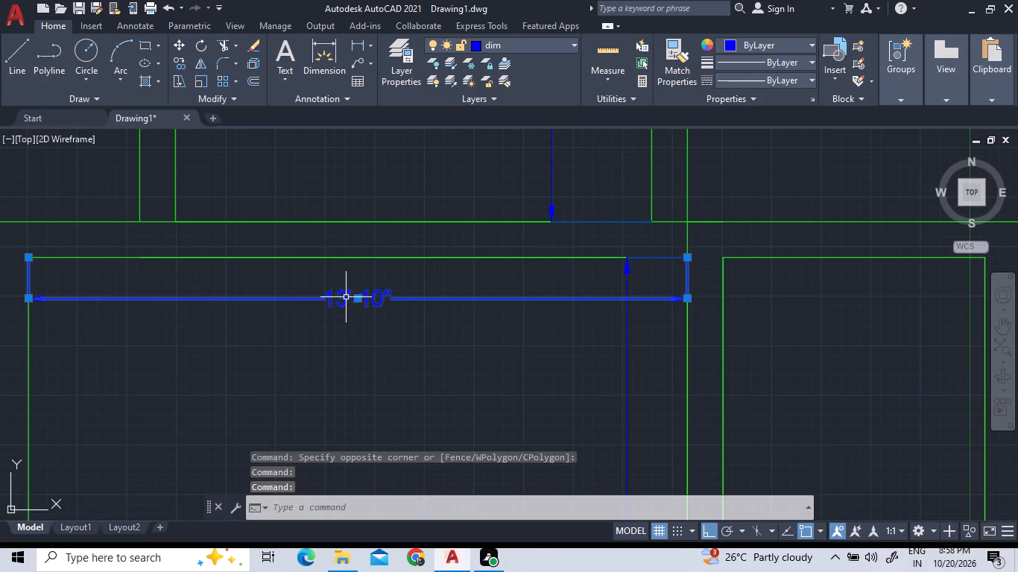
click(346, 297)
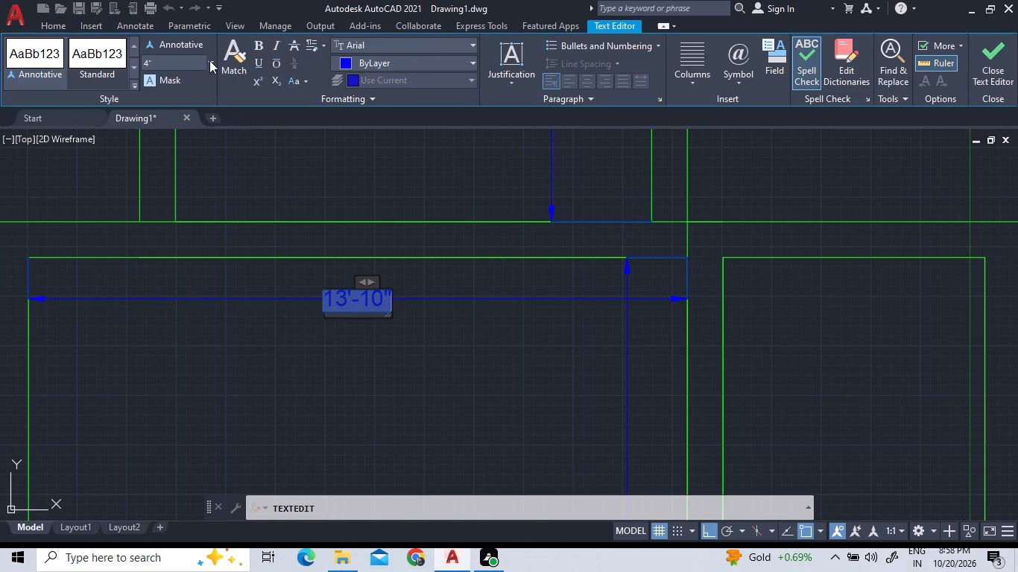
click(209, 60)
click(183, 85)
Set the text height of the southwest room's vertical dimension to 1'.
scroll(233, 232, down, 3)
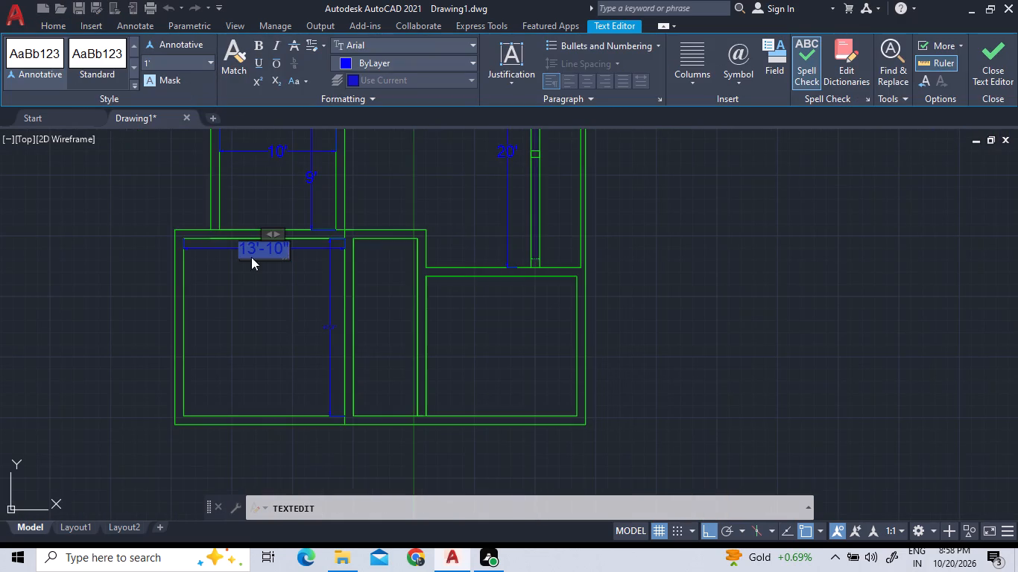
scroll(333, 329, up, 5)
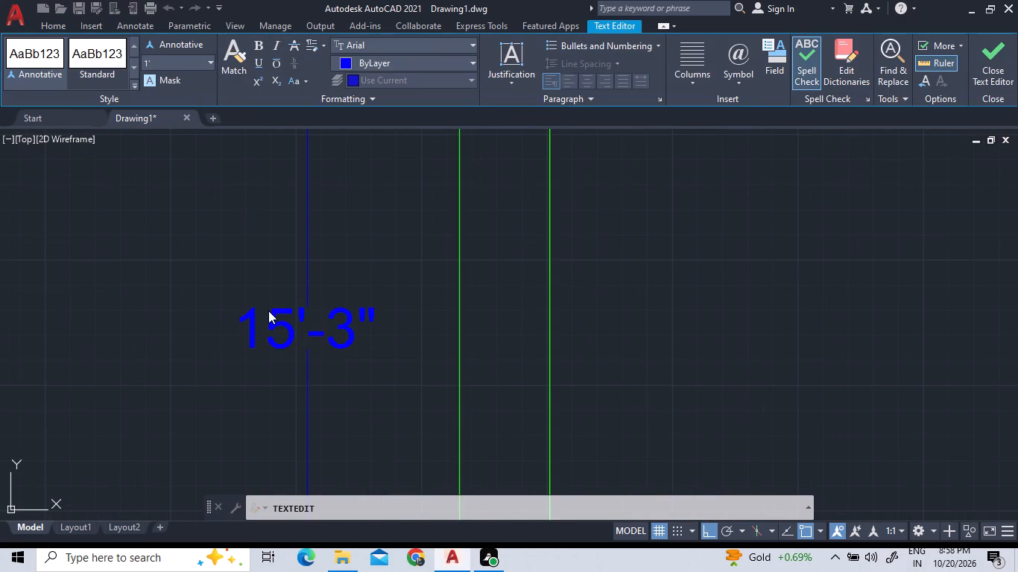
triple_click(279, 322)
triple_click(279, 322)
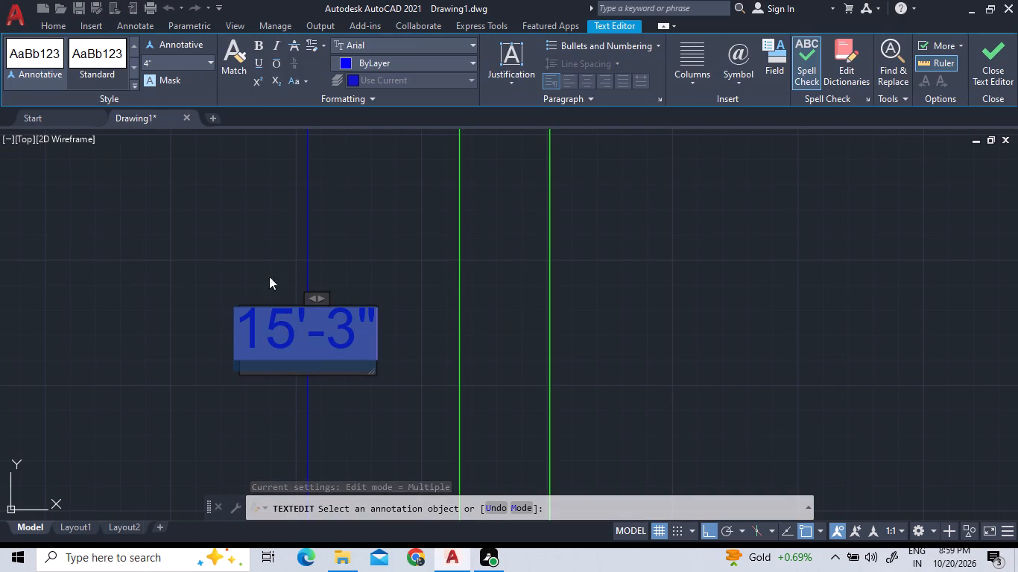
click(208, 58)
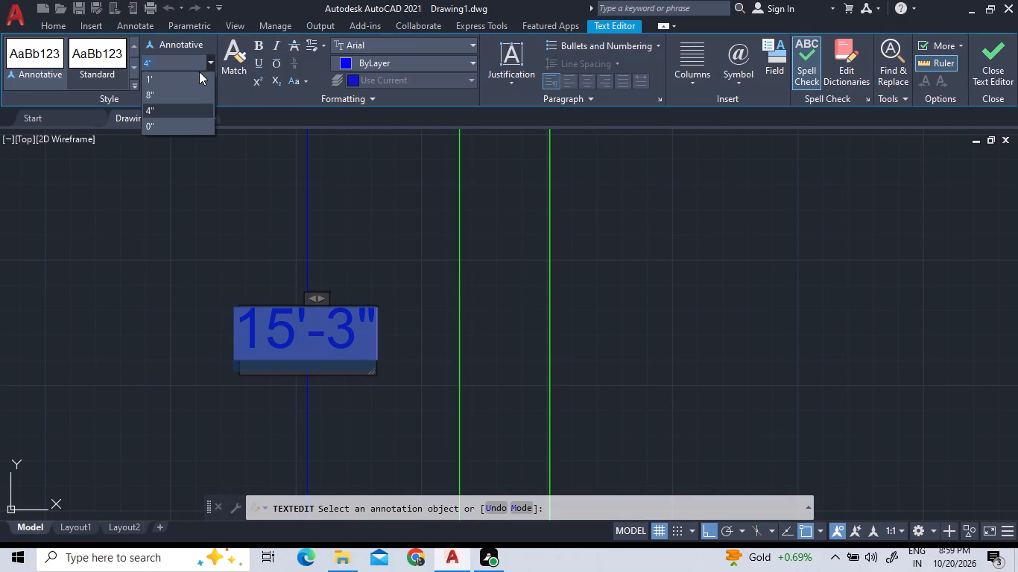
click(195, 81)
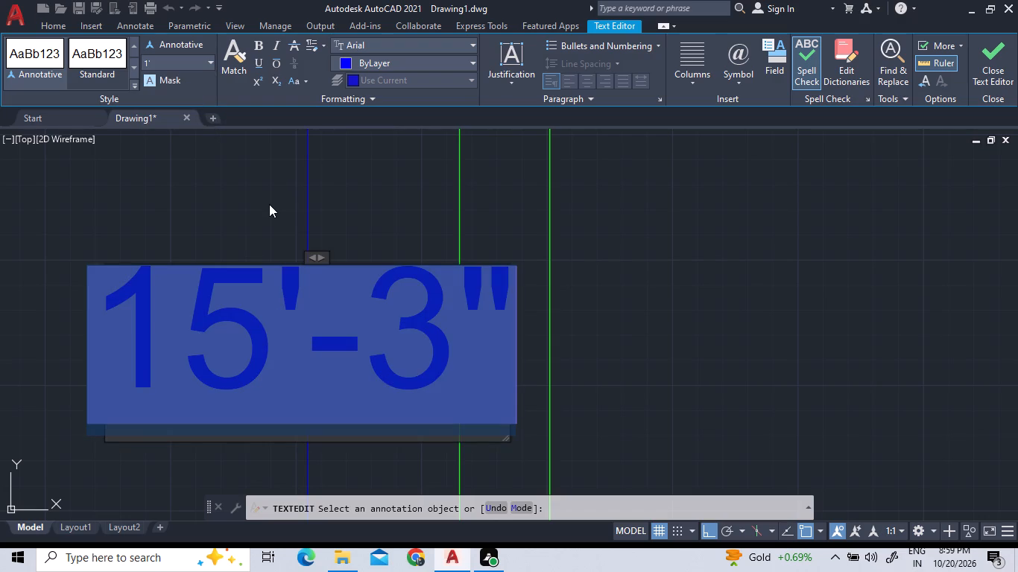
click(269, 204)
Add a horizontal linear dimension between the southeast room's inner side walls, just below its top wall.
scroll(274, 358, down, 6)
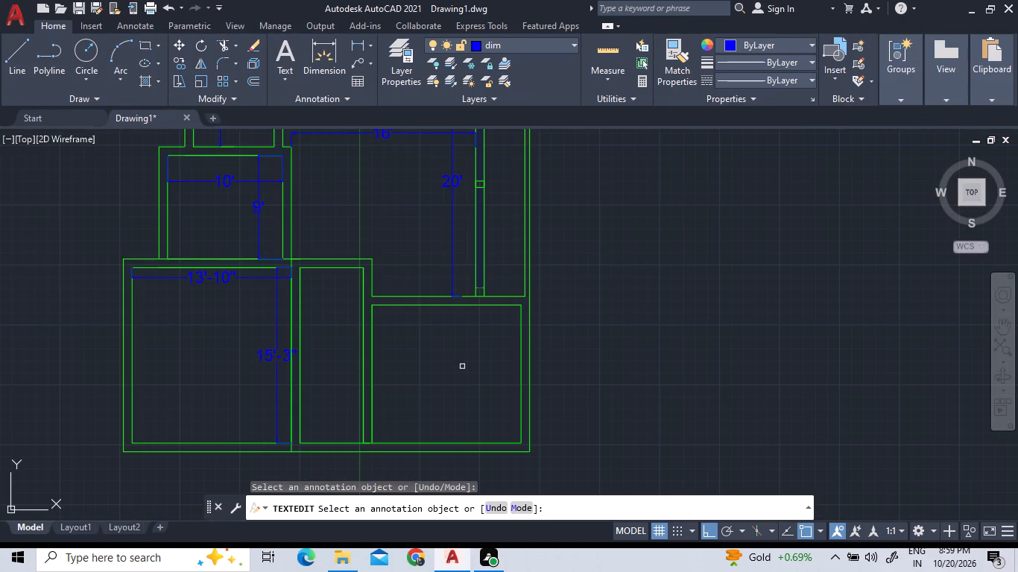
click(356, 38)
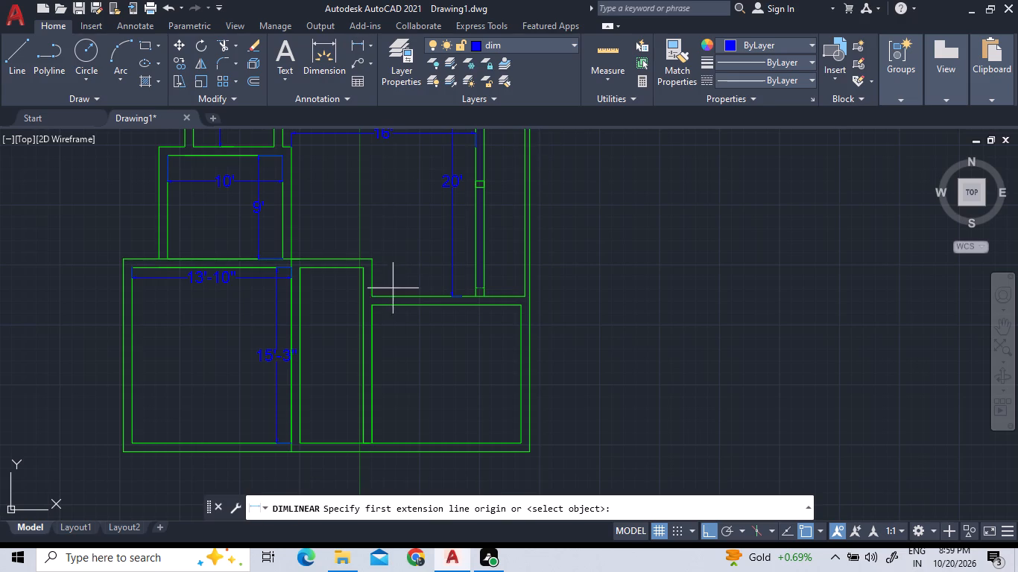
click(374, 308)
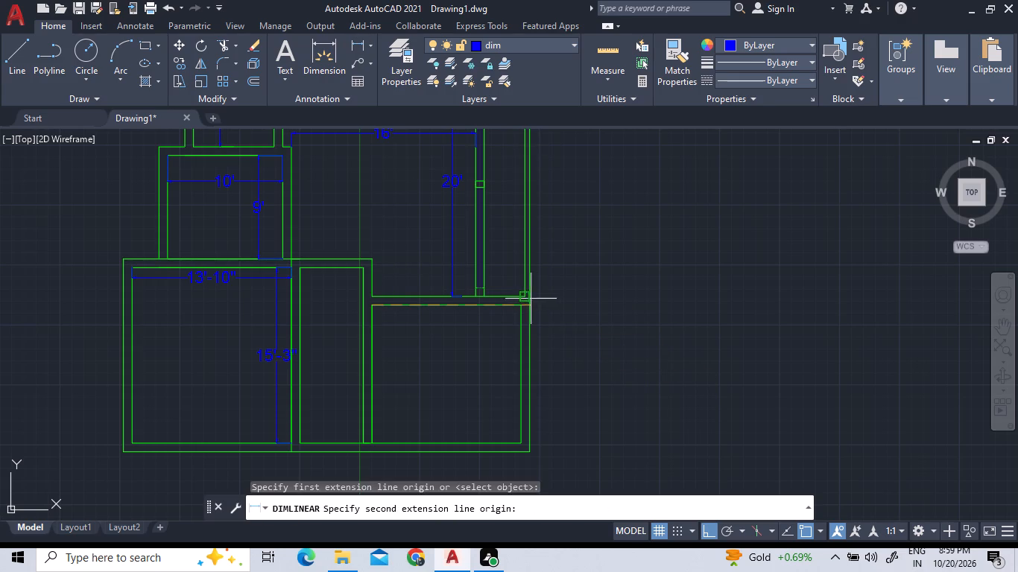
click(522, 306)
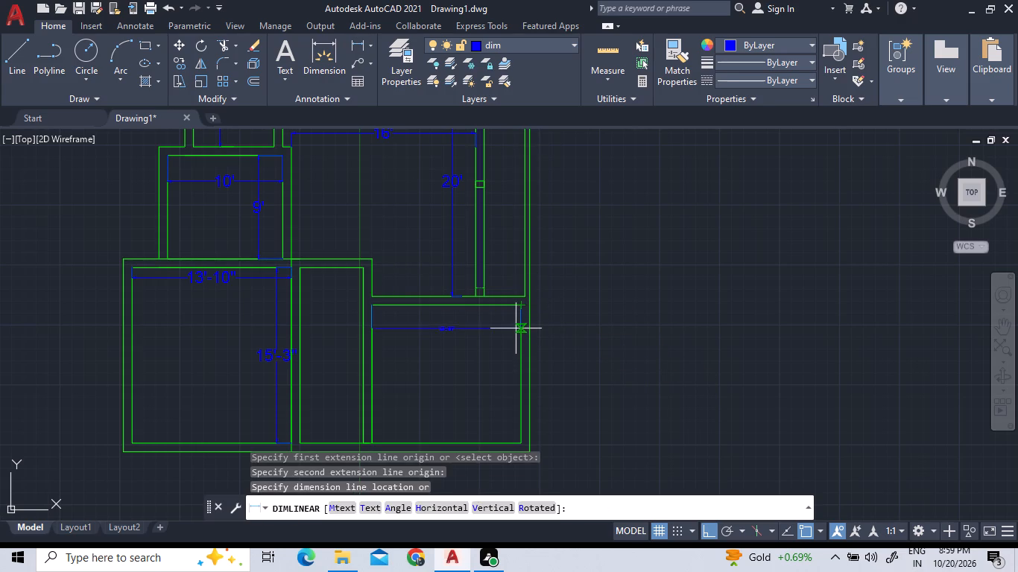
click(516, 323)
Set the text height of the southeast room's horizontal dimension to 1'.
scroll(473, 322, up, 4)
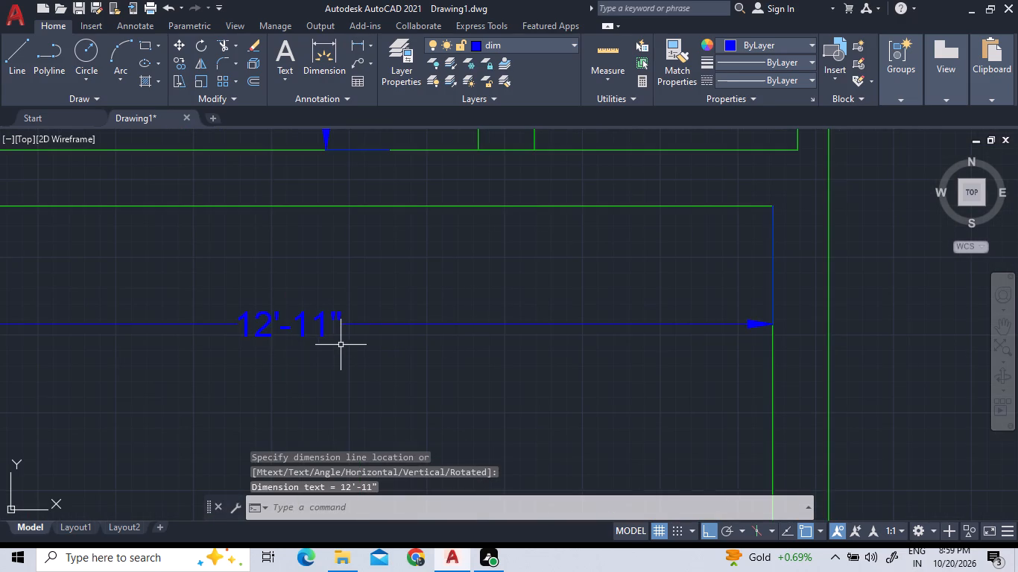
click(334, 341)
click(278, 271)
click(274, 312)
triple_click(271, 317)
double_click(268, 319)
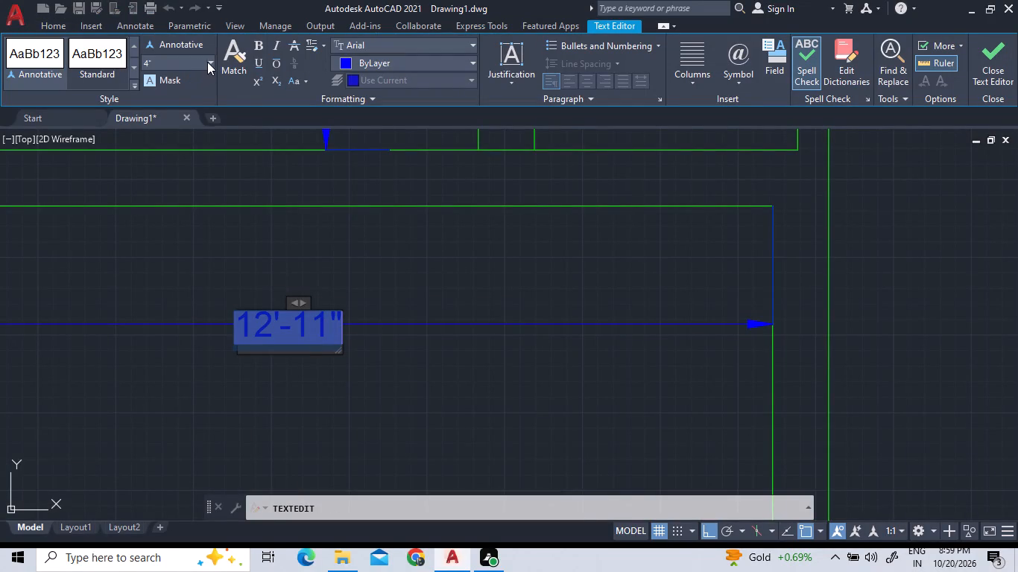
click(209, 60)
click(198, 77)
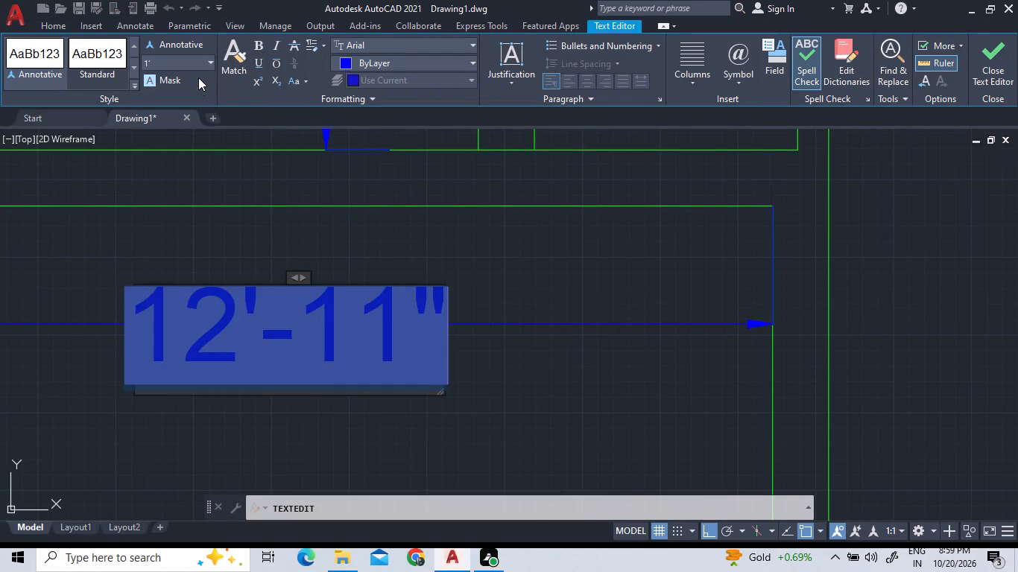
click(277, 216)
Add a vertical linear dimension between the inner top and bottom walls of the southeast room, just inside its west wall.
scroll(367, 308, down, 4)
scroll(468, 320, down, 2)
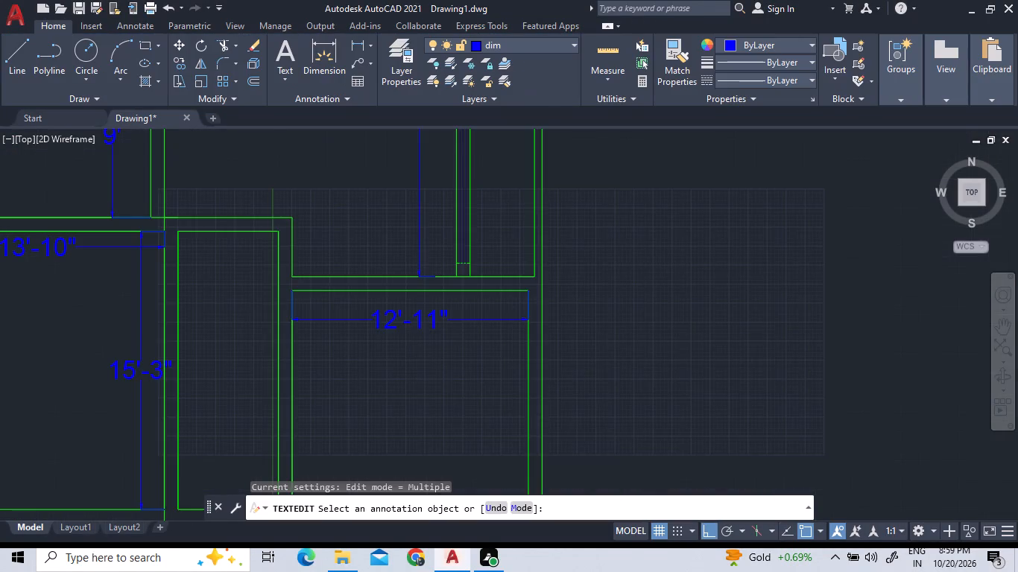
scroll(468, 320, down, 2)
scroll(460, 370, up, 1)
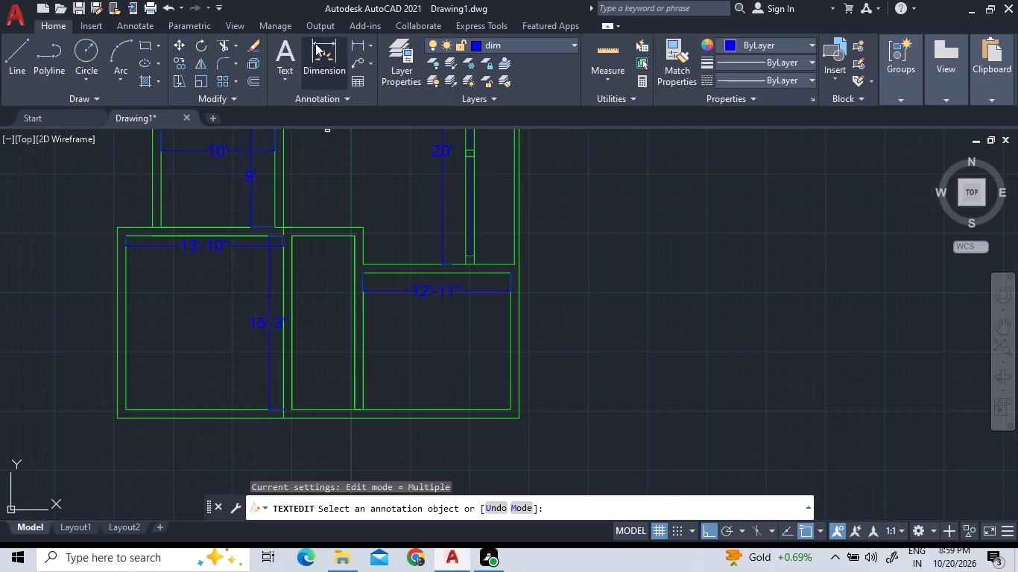
click(355, 42)
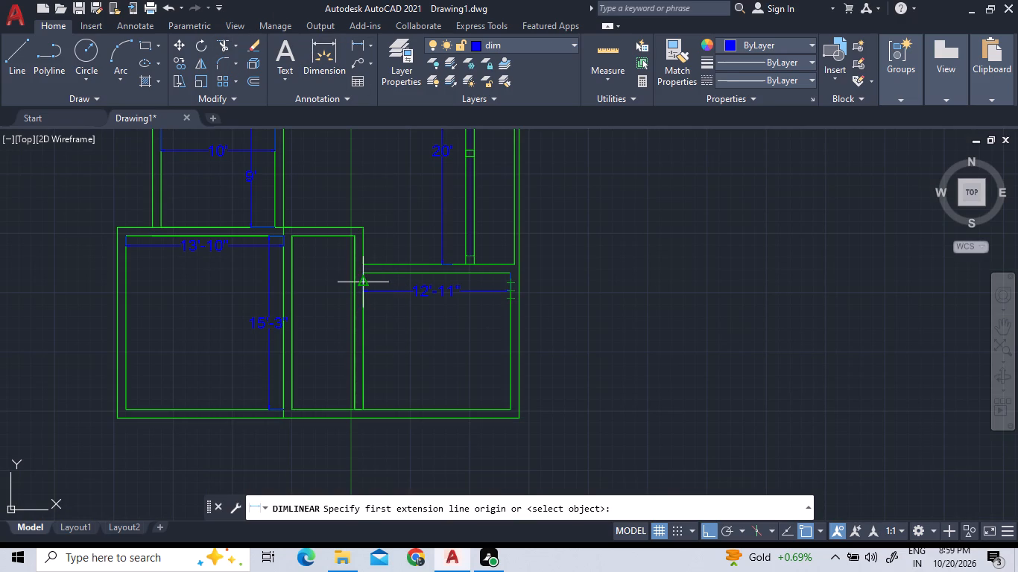
click(362, 275)
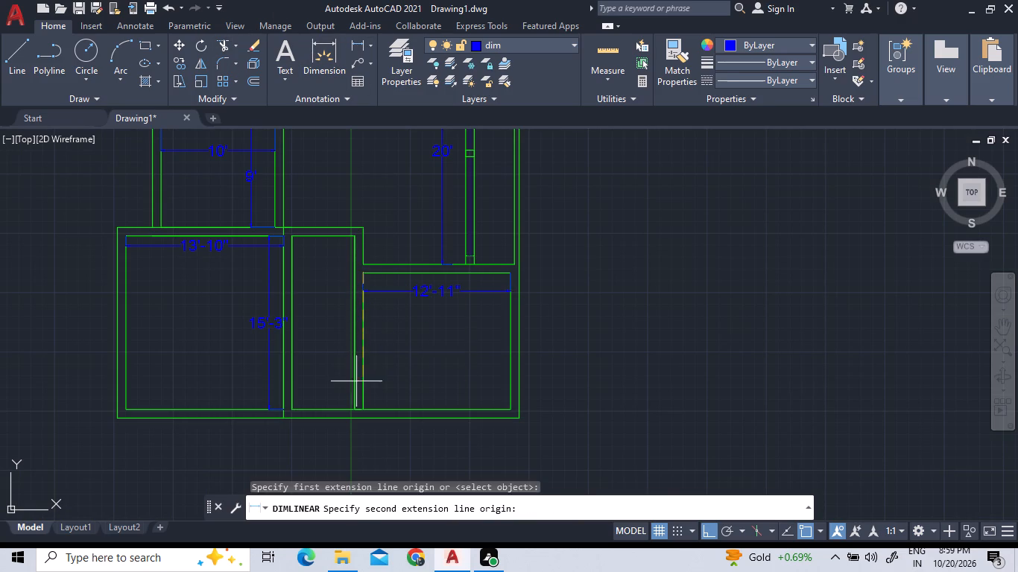
click(360, 409)
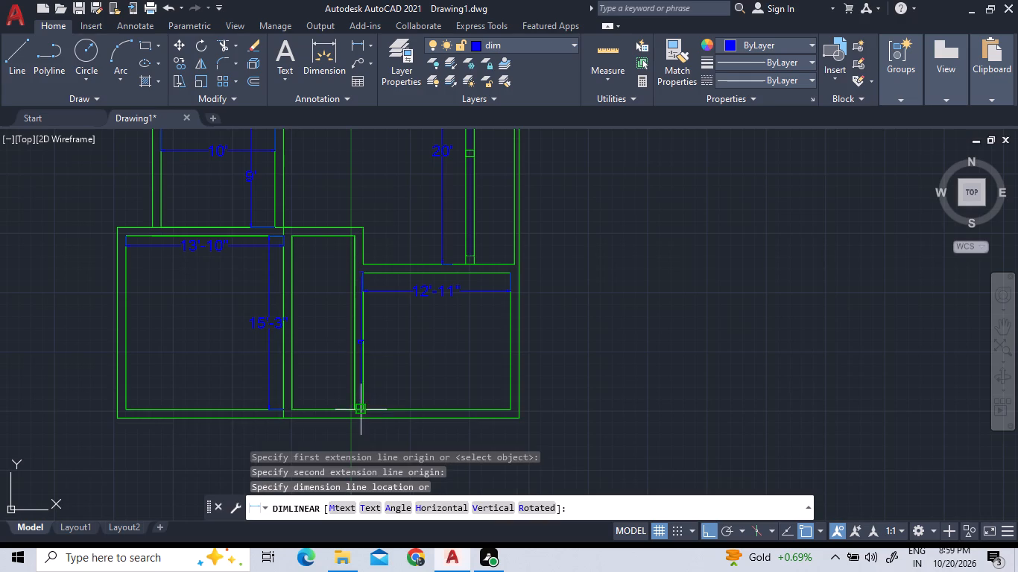
click(388, 406)
Set the text height of the southeast room's vertical dimension to 1'.
scroll(358, 347, up, 5)
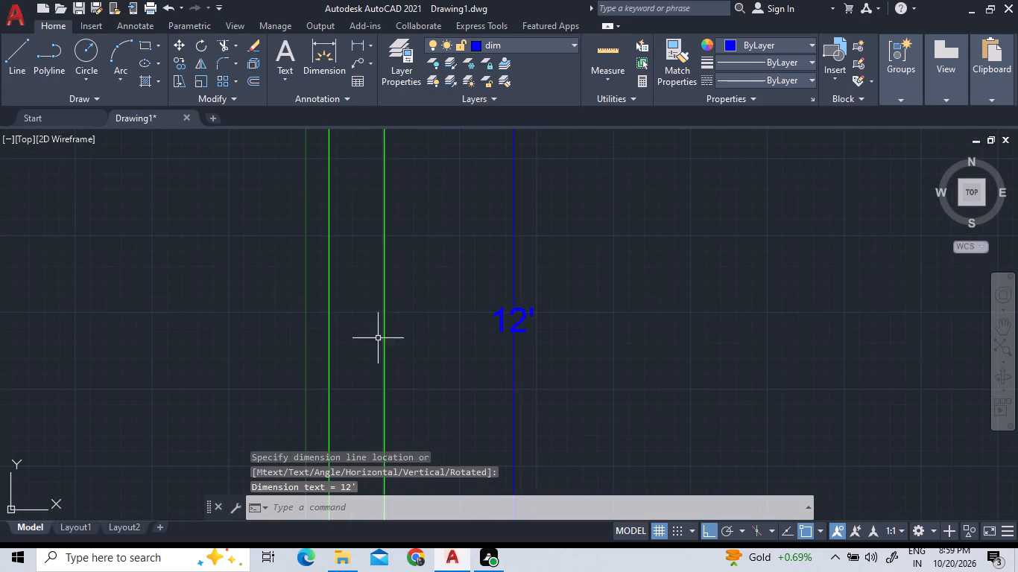
drag(563, 332, 554, 328)
double_click(477, 294)
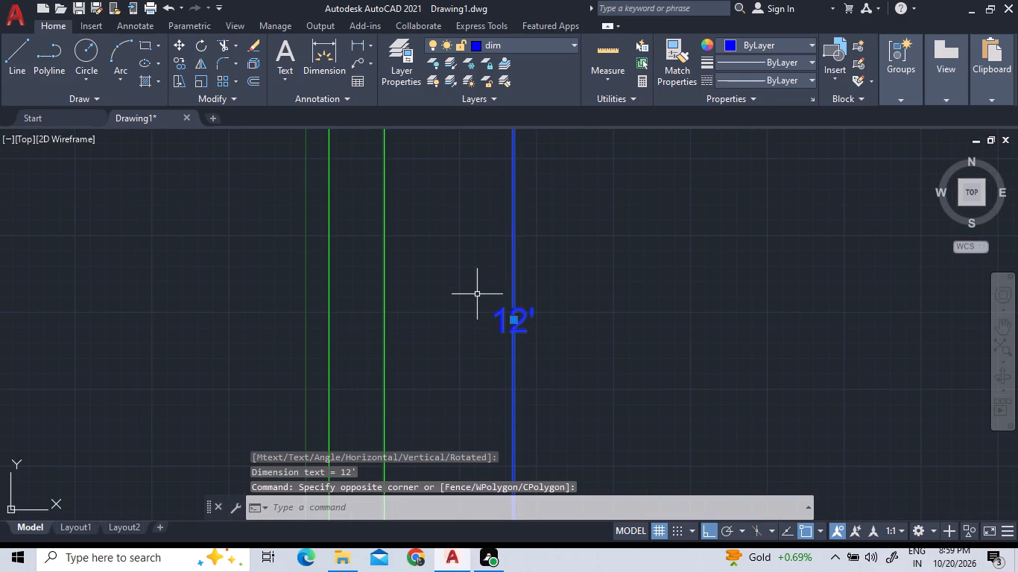
triple_click(499, 316)
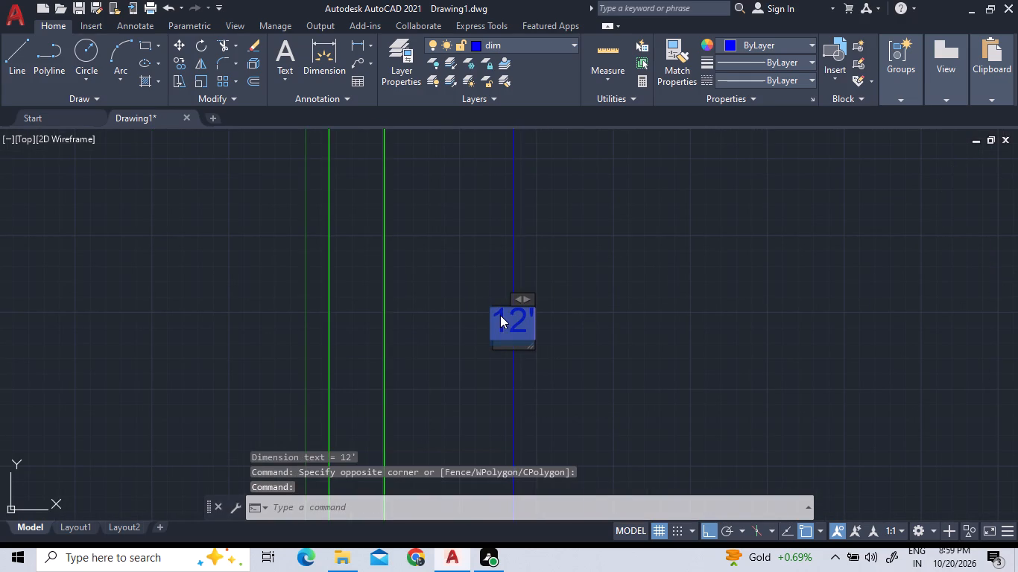
click(212, 60)
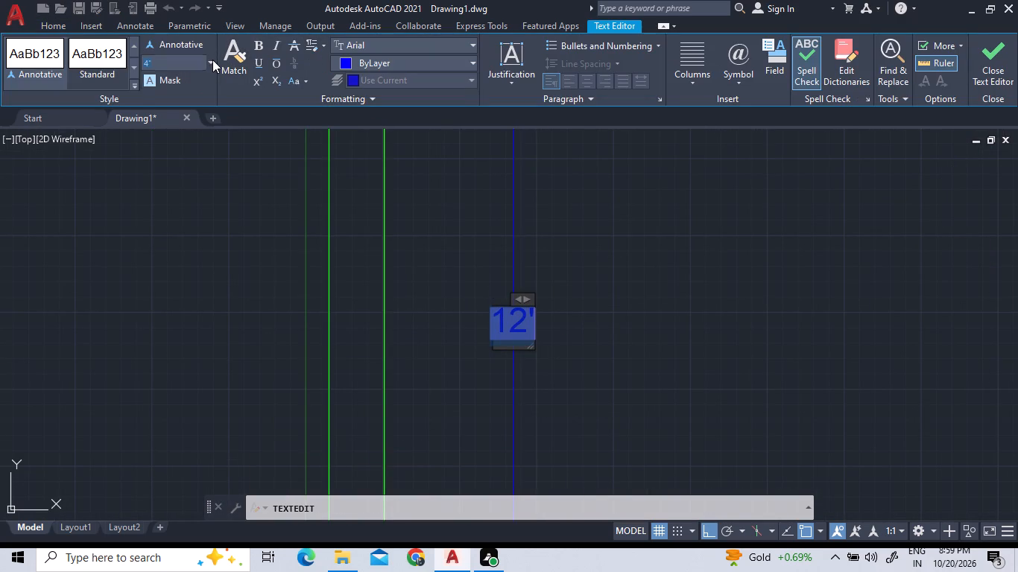
click(195, 77)
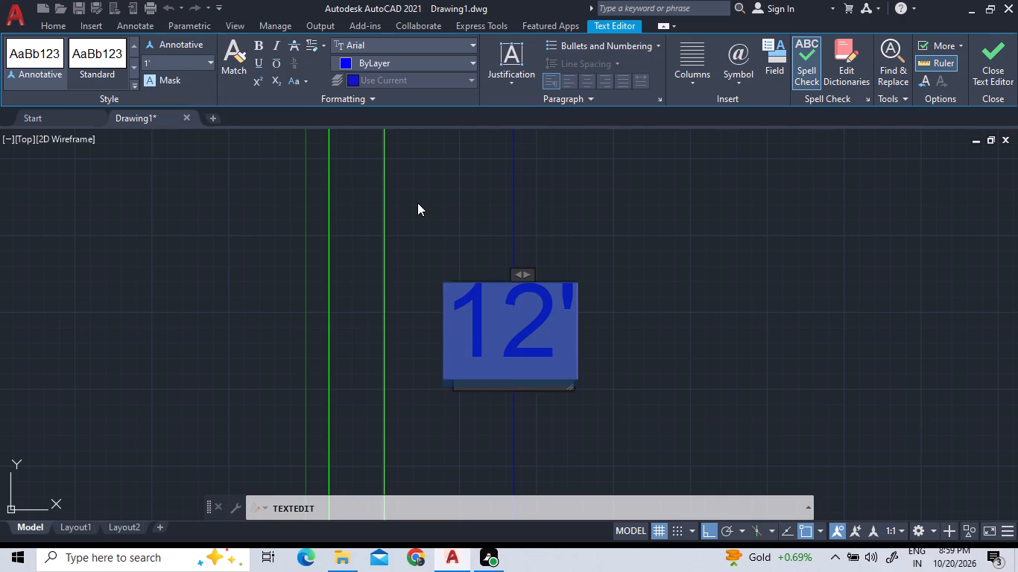
click(417, 204)
Set the text height of the horizontal 7' dimension in the small room on the west side to 1'.
scroll(464, 250, down, 7)
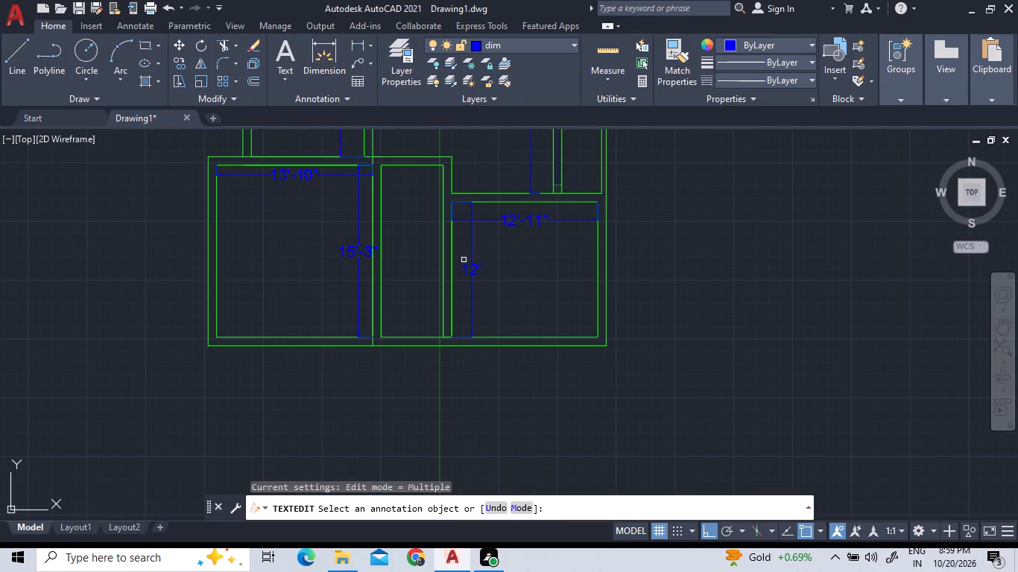
scroll(510, 257, down, 1)
middle_drag(510, 261, 319, 428)
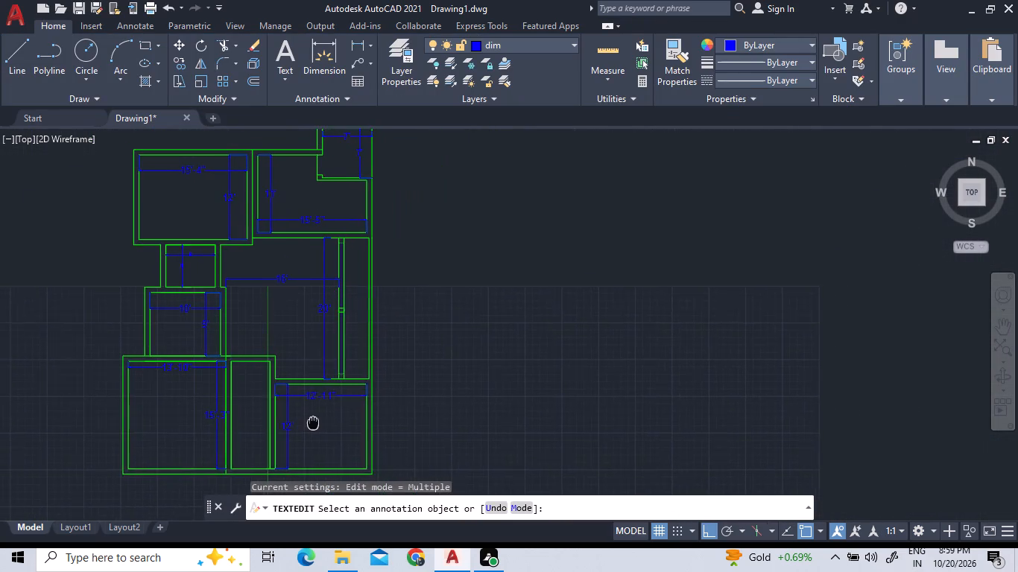
middle_drag(319, 428, 350, 383)
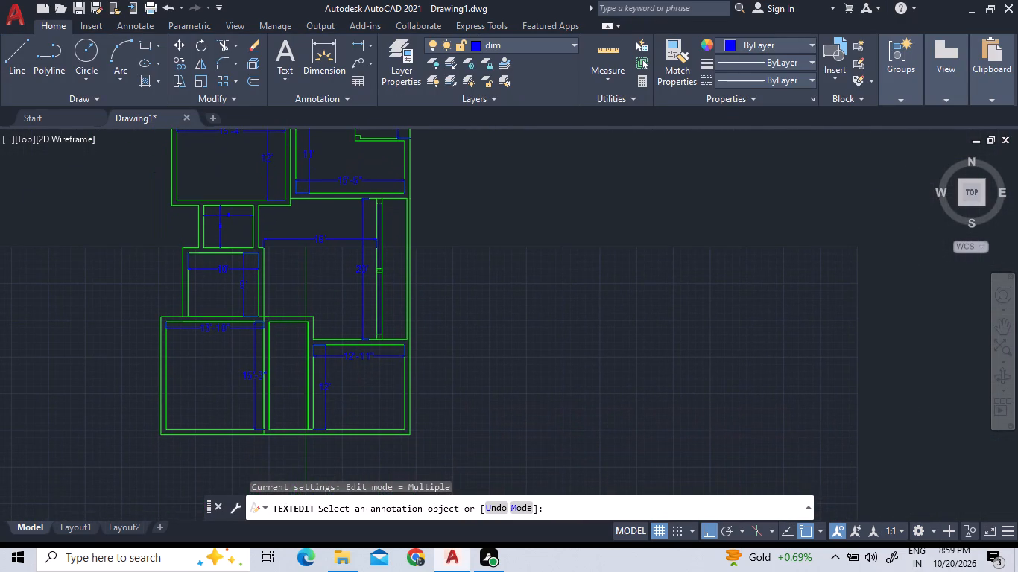
scroll(226, 209, up, 3)
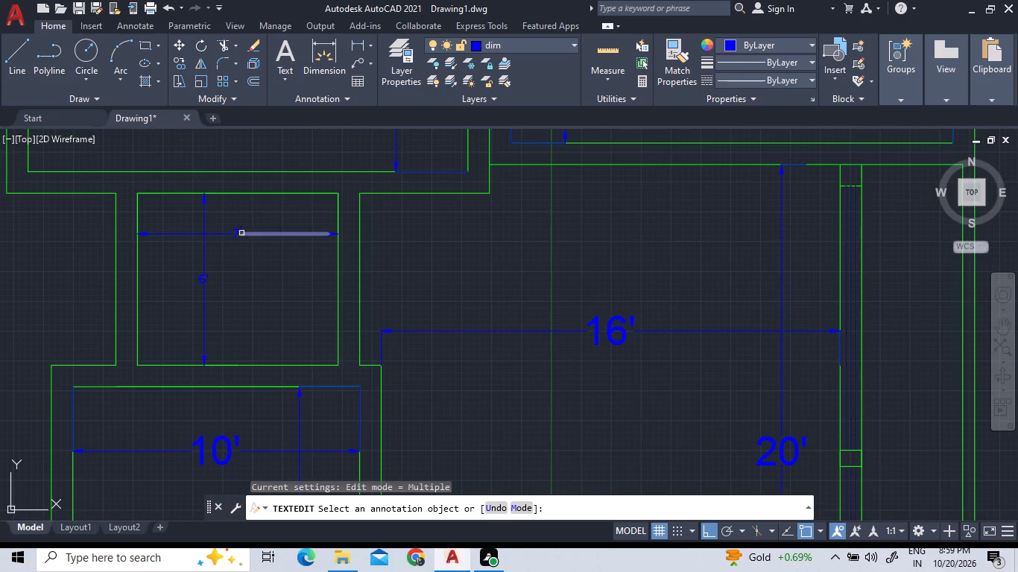
scroll(241, 230, up, 4)
triple_click(233, 227)
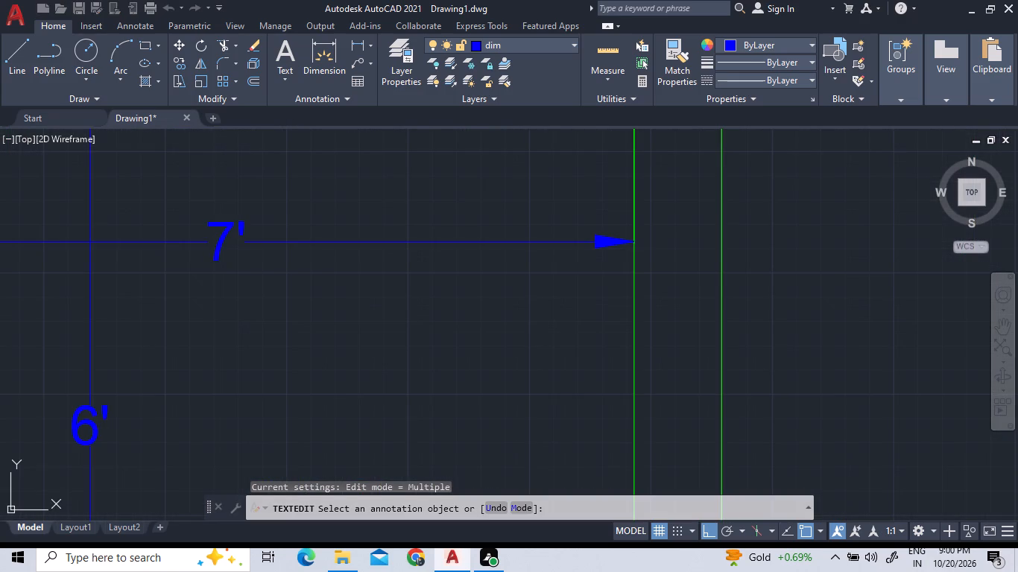
triple_click(233, 227)
click(242, 245)
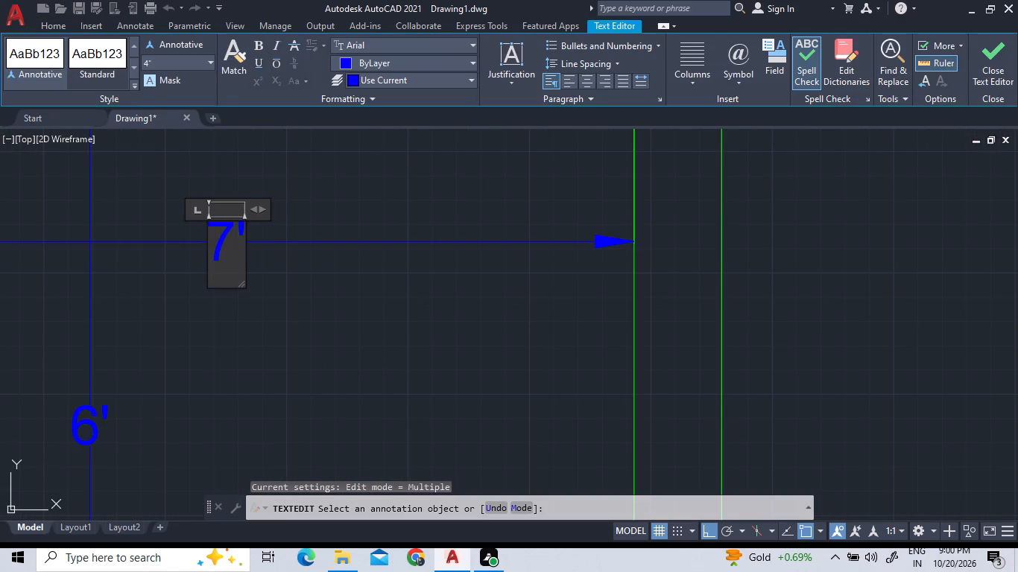
click(225, 251)
double_click(224, 252)
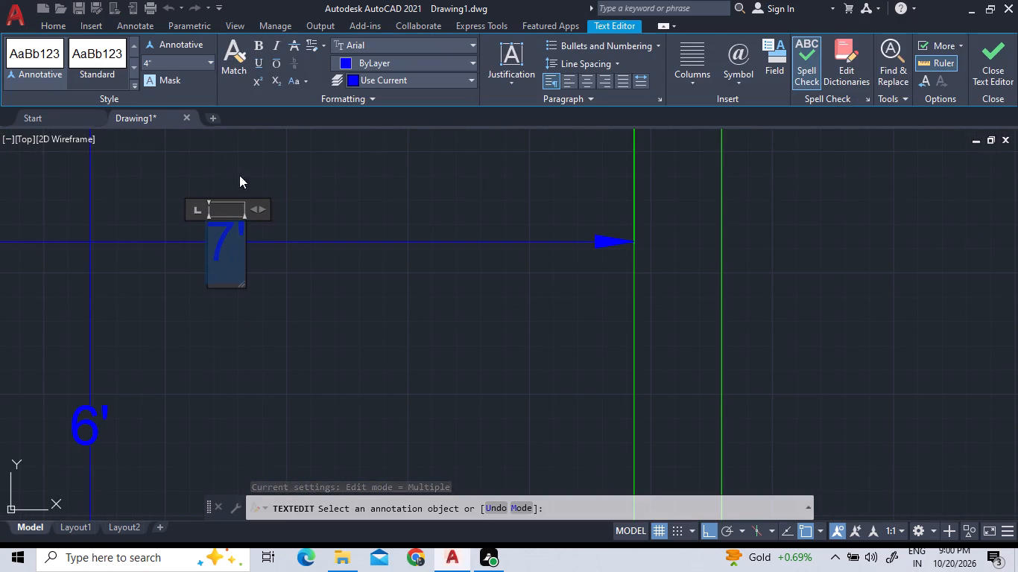
click(213, 68)
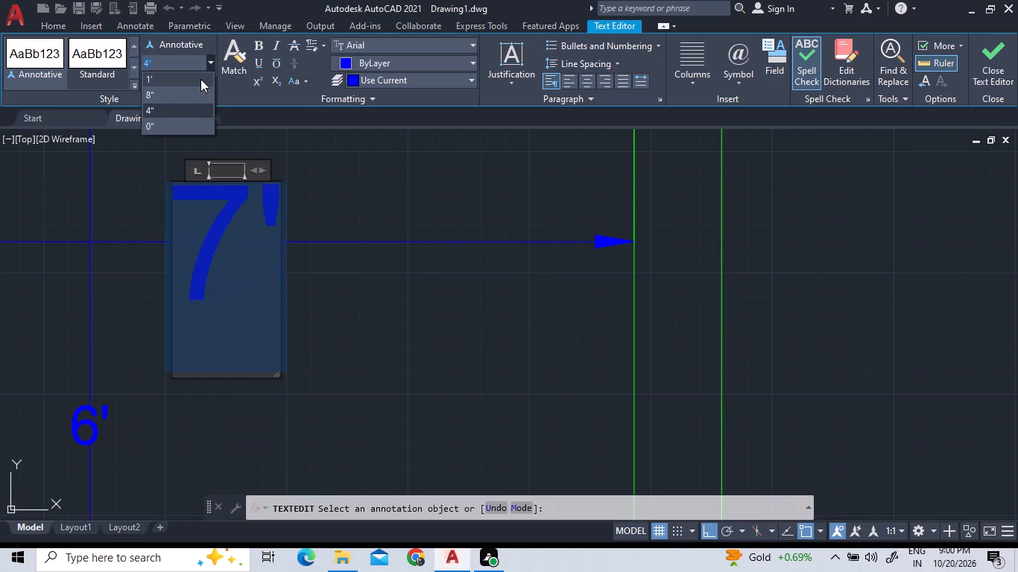
click(200, 79)
click(251, 159)
Set the text height of the vertical 6' dimension in the same small west room to 1'.
scroll(212, 220, down, 2)
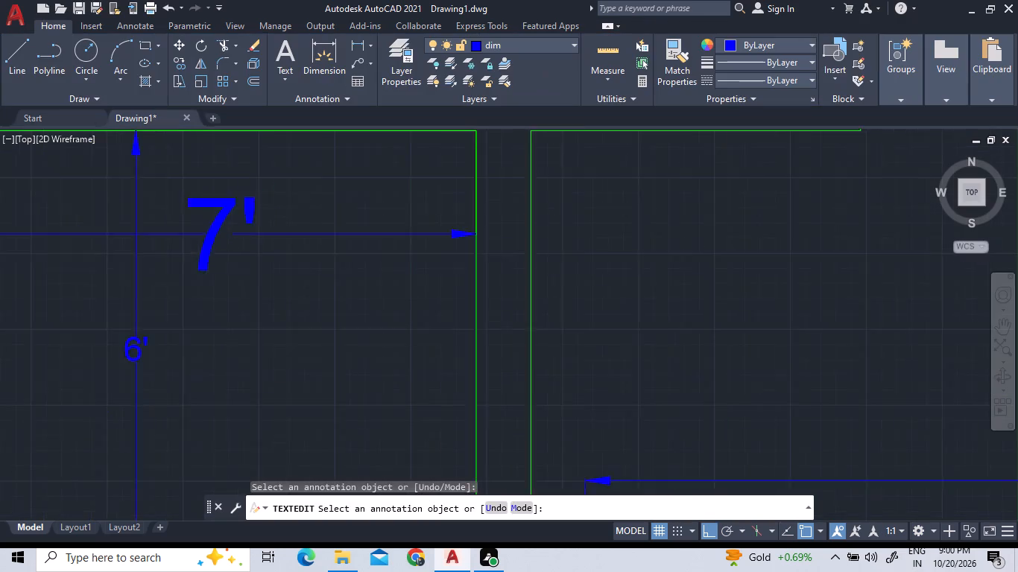
scroll(159, 300, up, 2)
triple_click(158, 302)
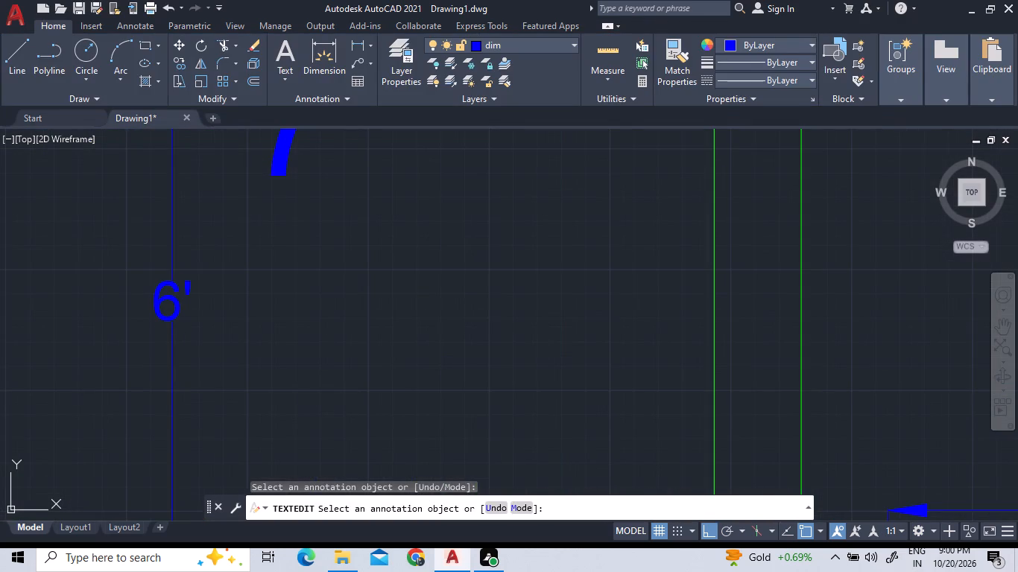
click(158, 302)
click(180, 310)
triple_click(183, 313)
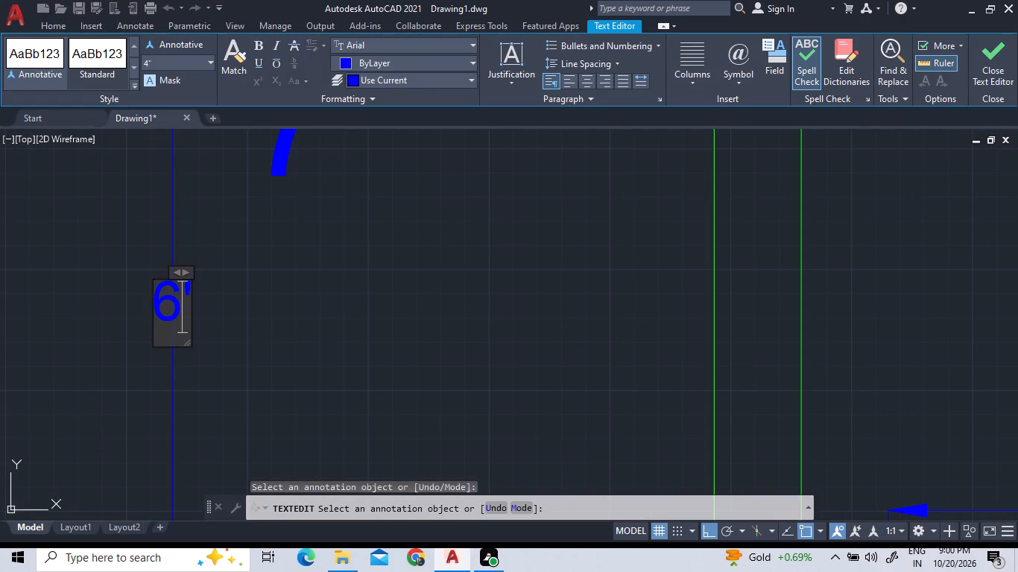
click(209, 65)
click(198, 76)
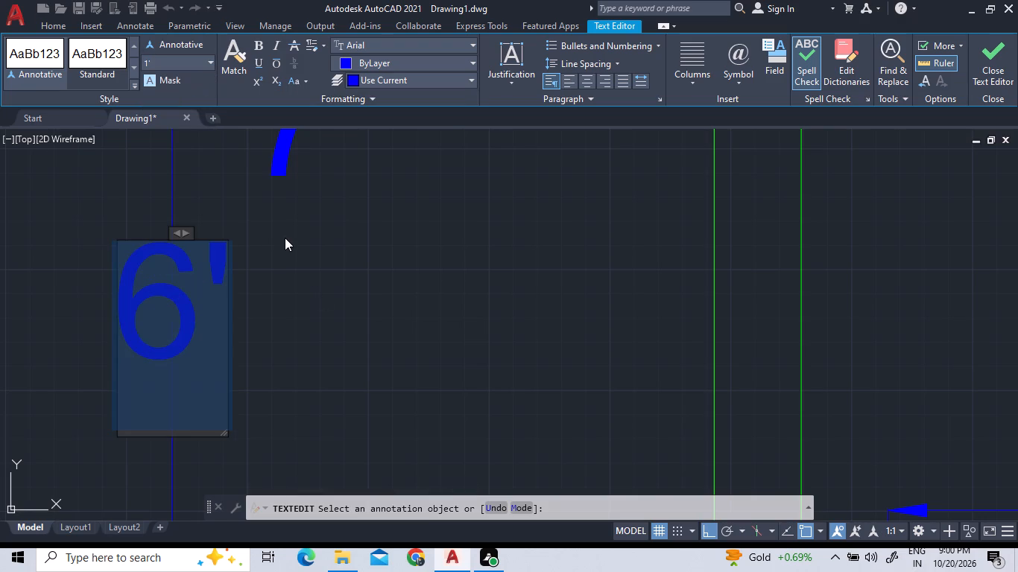
scroll(285, 239, down, 5)
scroll(446, 329, down, 2)
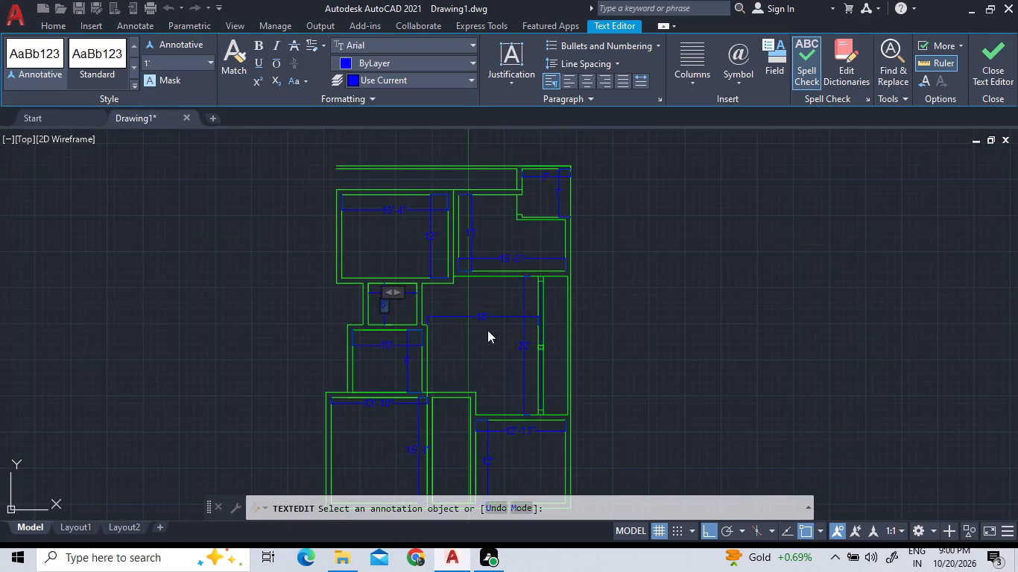
middle_drag(516, 316, 427, 223)
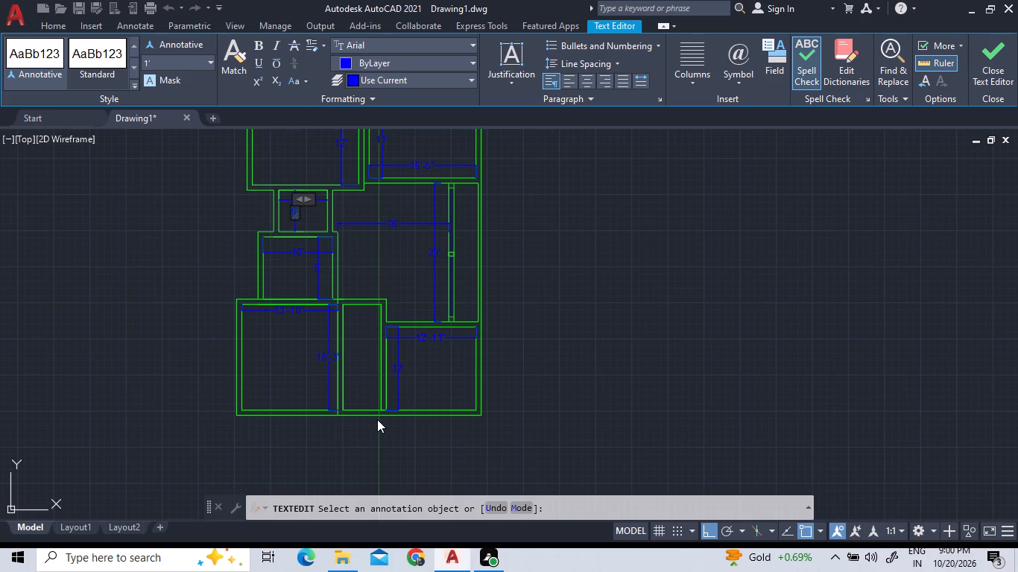
scroll(377, 416, up, 1)
scroll(405, 306, up, 1)
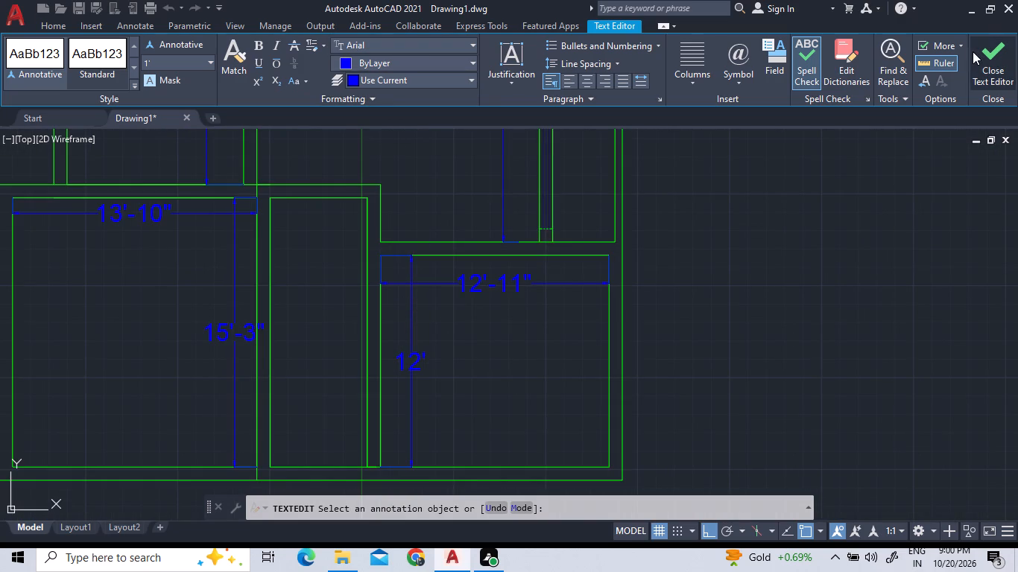
click(983, 62)
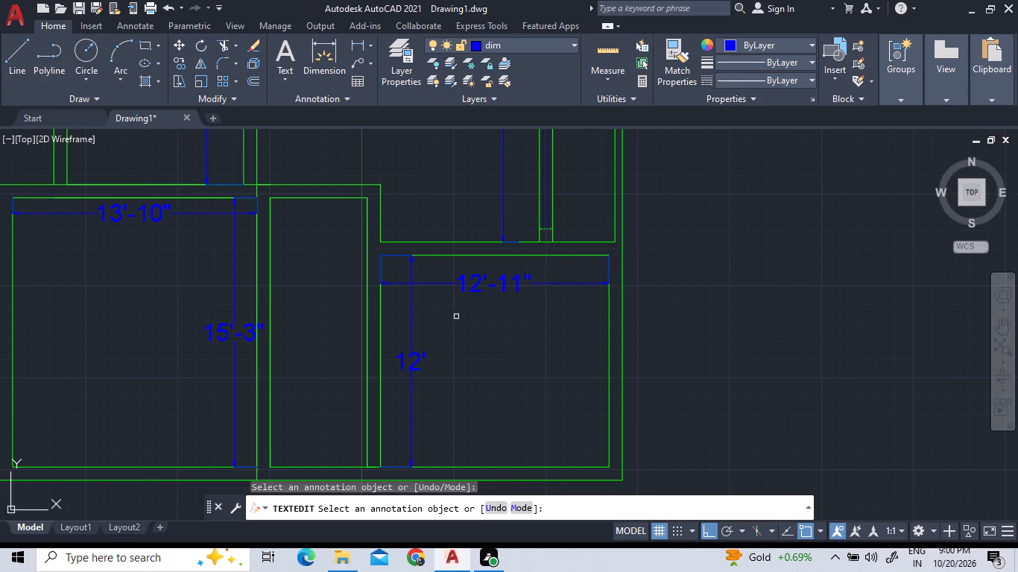
Make the door layer current and set its color to index color 20.
scroll(397, 344, up, 2)
scroll(398, 340, down, 2)
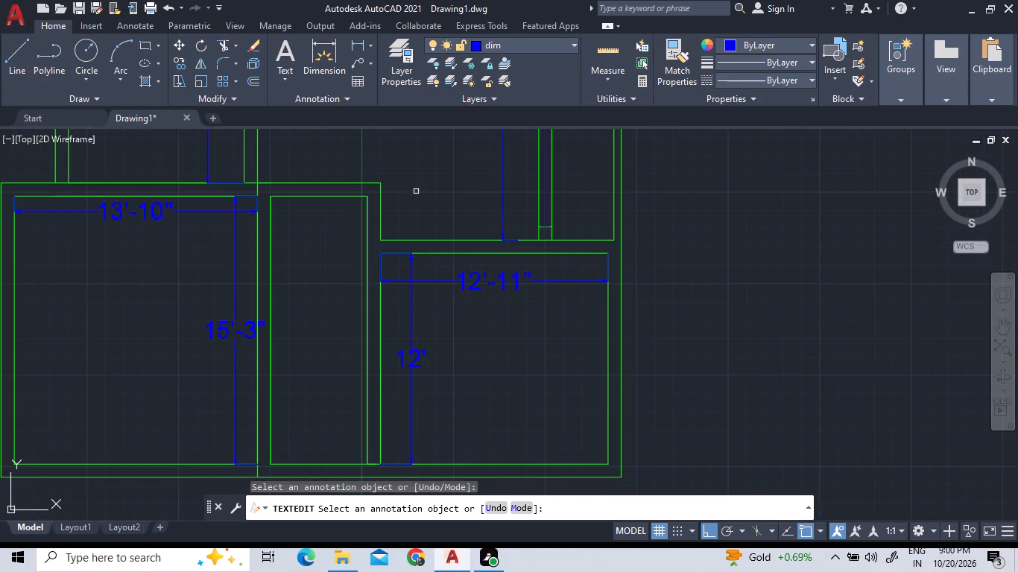
click(516, 46)
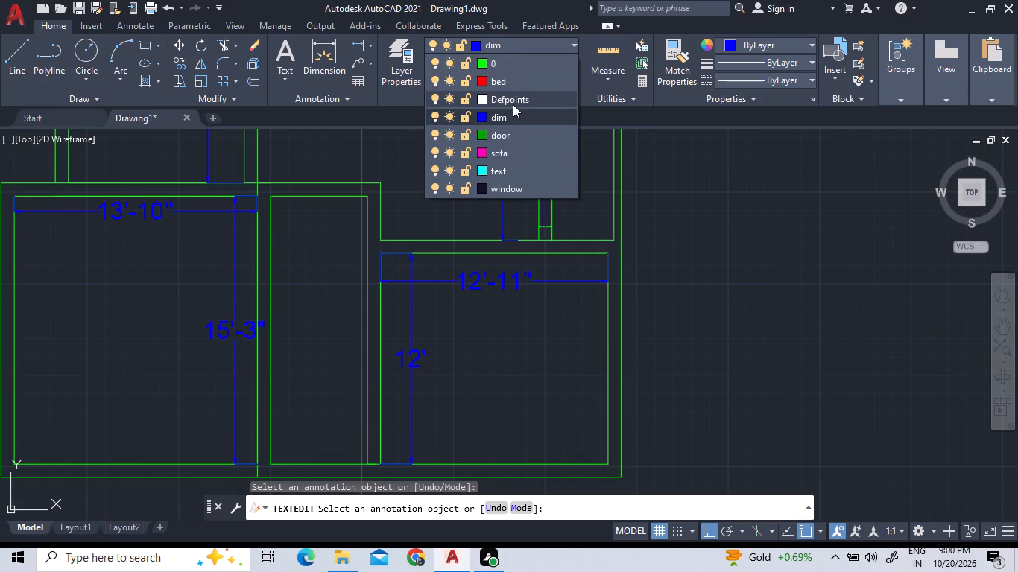
click(512, 131)
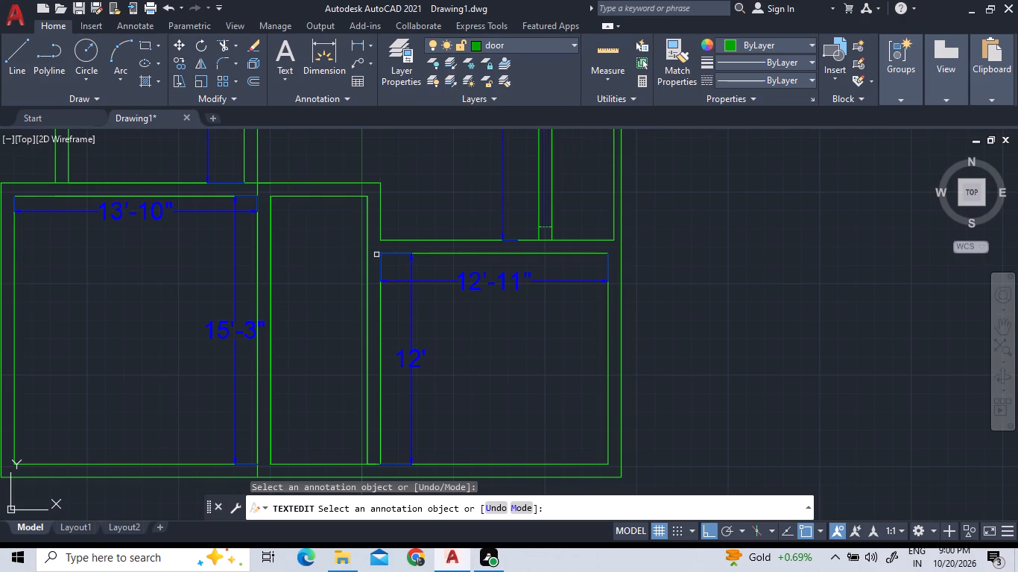
click(507, 45)
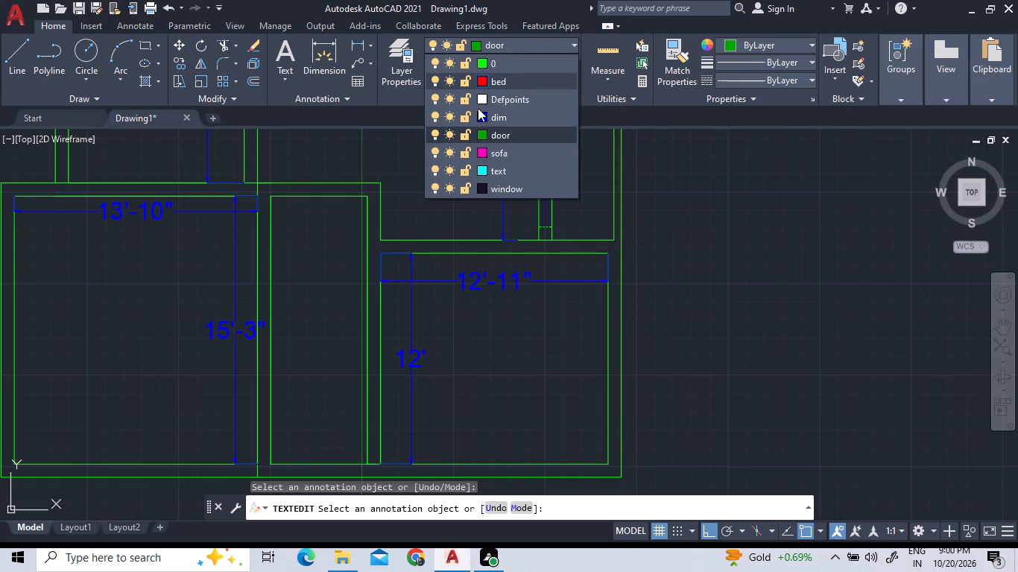
double_click(481, 137)
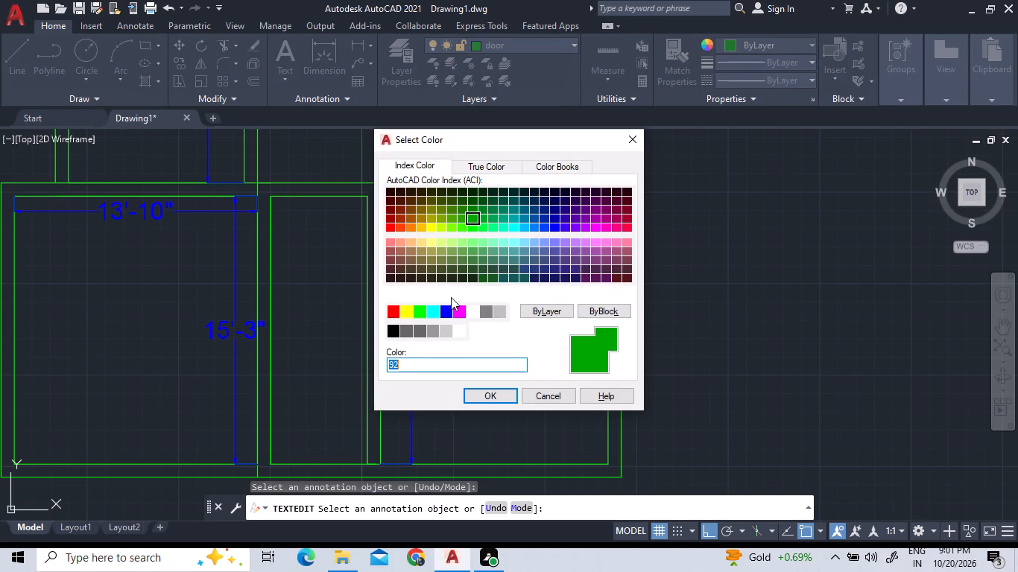
click(402, 227)
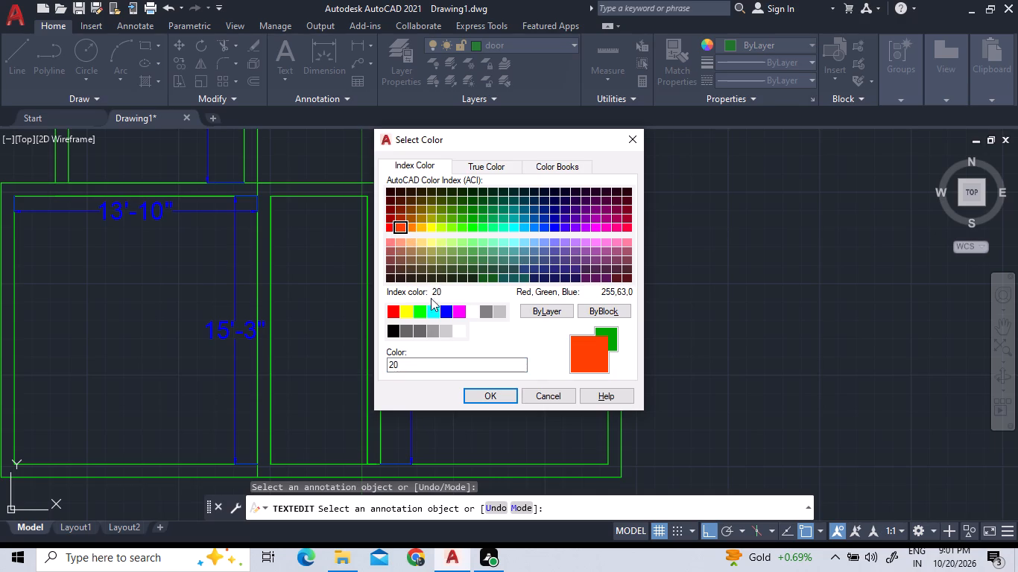
click(476, 391)
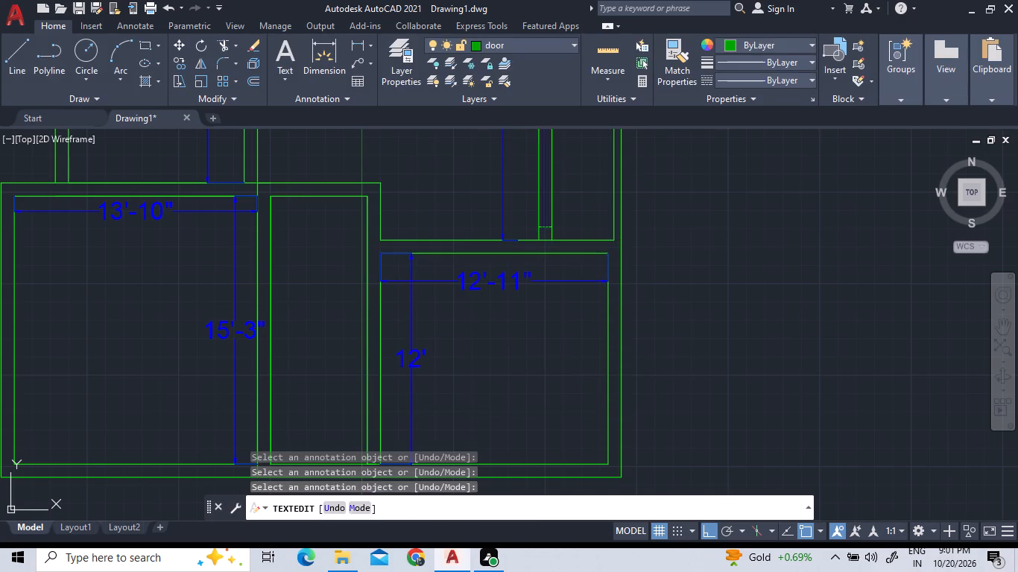
Draw a horizontal line across the southeast room's west wall, from the room's inner northwest corner to the wall's opposite face.
click(22, 59)
scroll(400, 241, up, 4)
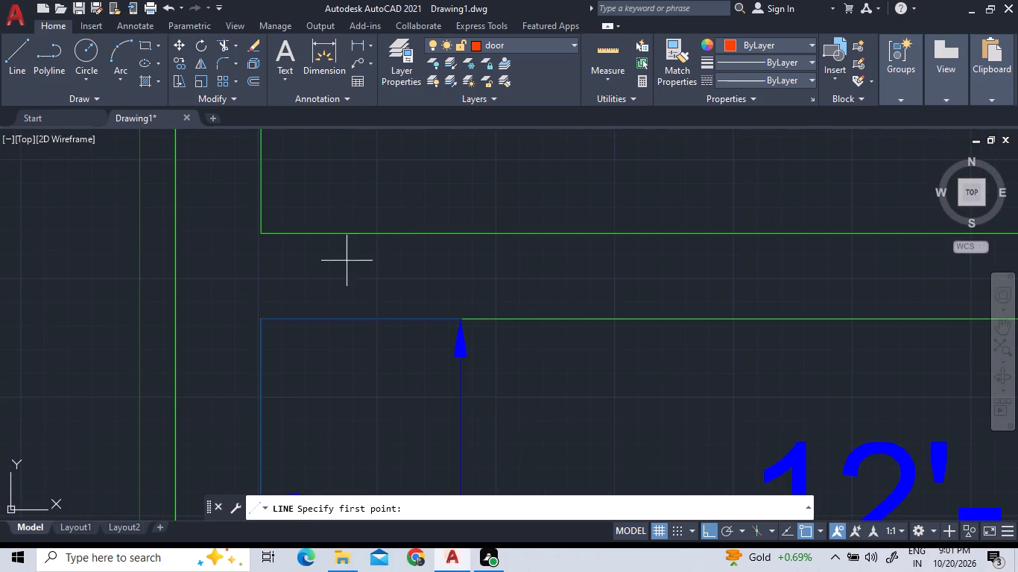
click(261, 319)
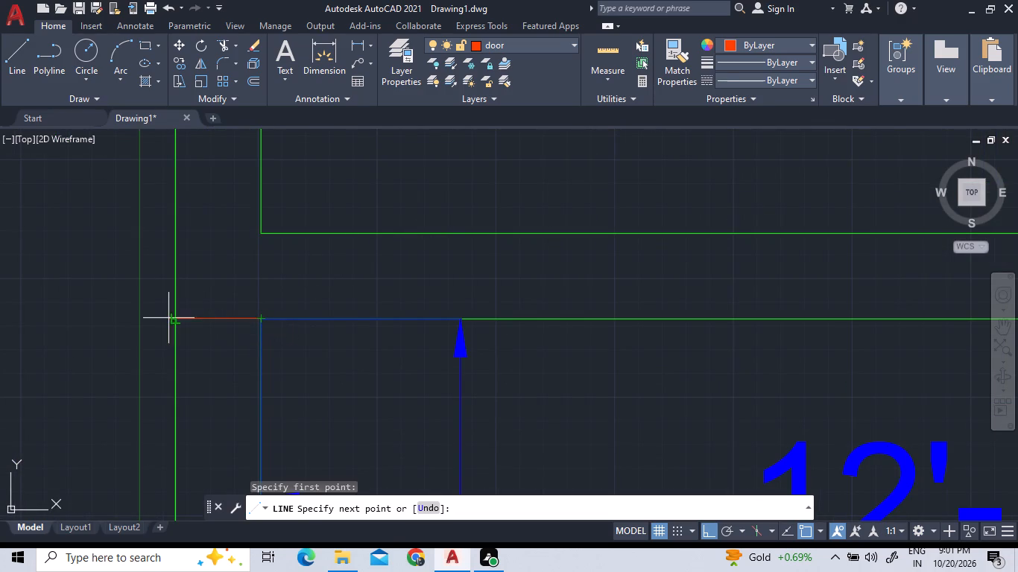
click(177, 318)
right_click(251, 272)
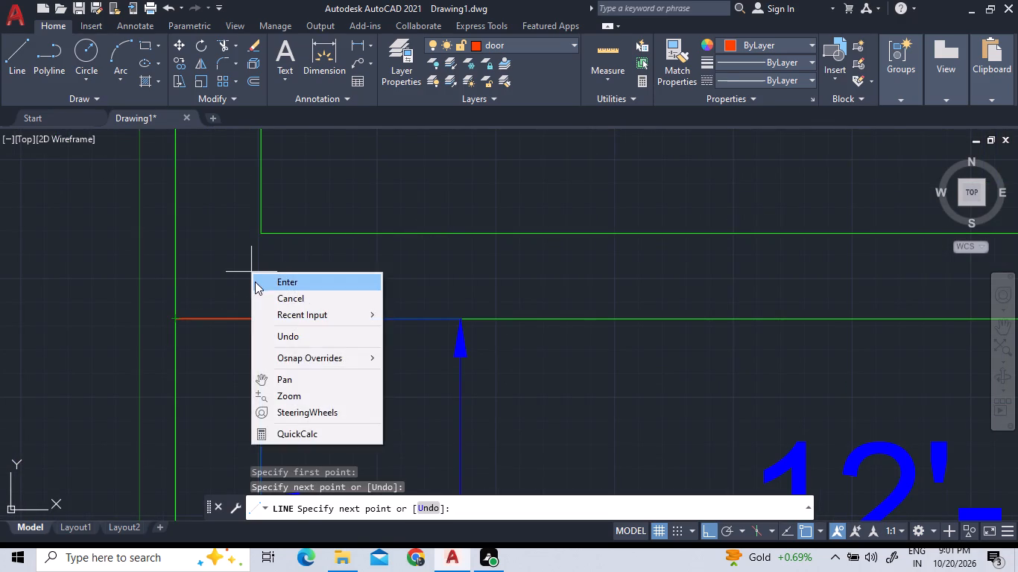
click(255, 282)
Offset the new line across the southeast room's west wall 5" downward.
scroll(257, 282, down, 3)
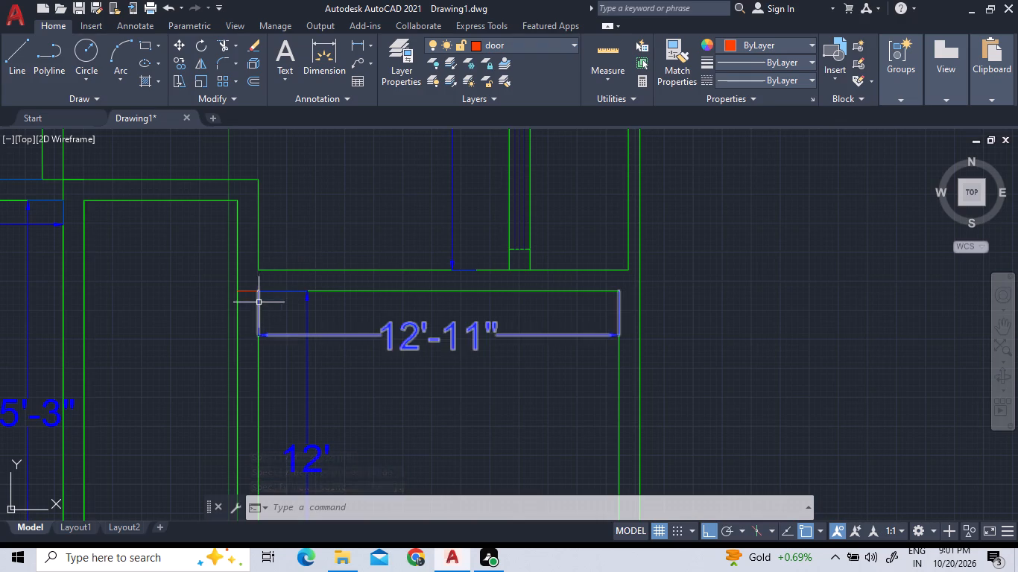
click(244, 290)
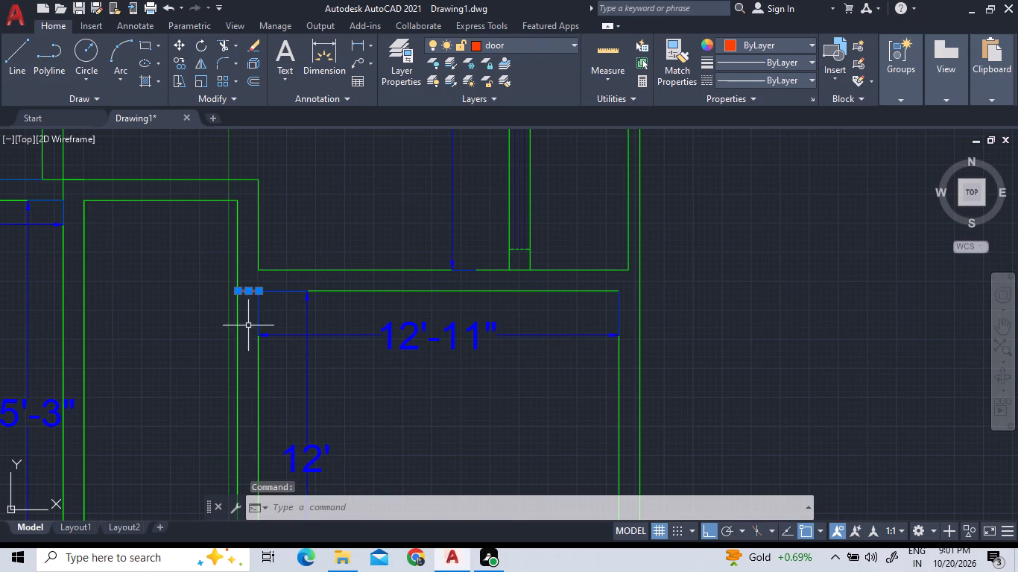
click(254, 80)
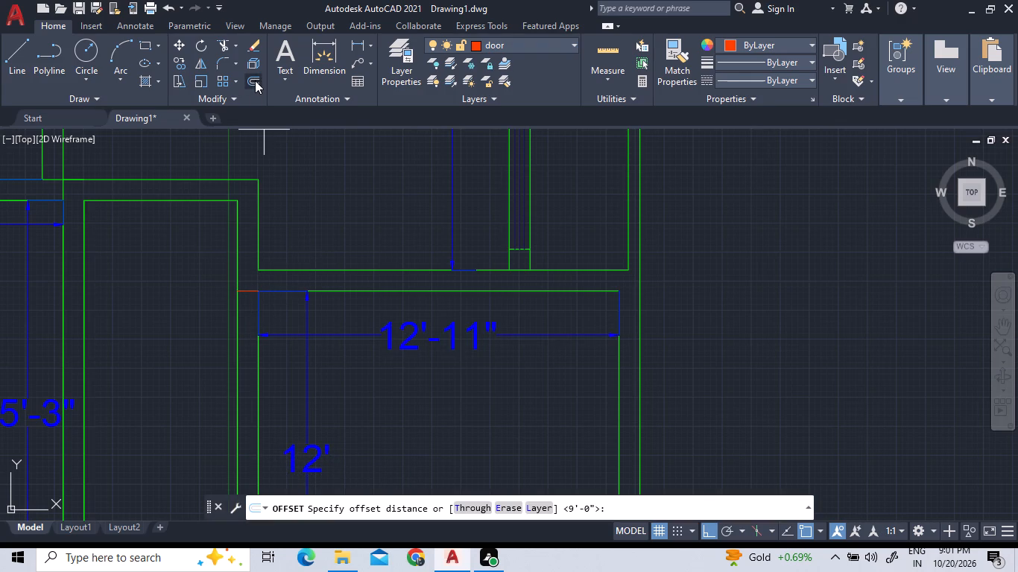
text(5")
key(Return)
click(244, 317)
scroll(262, 303, up, 1)
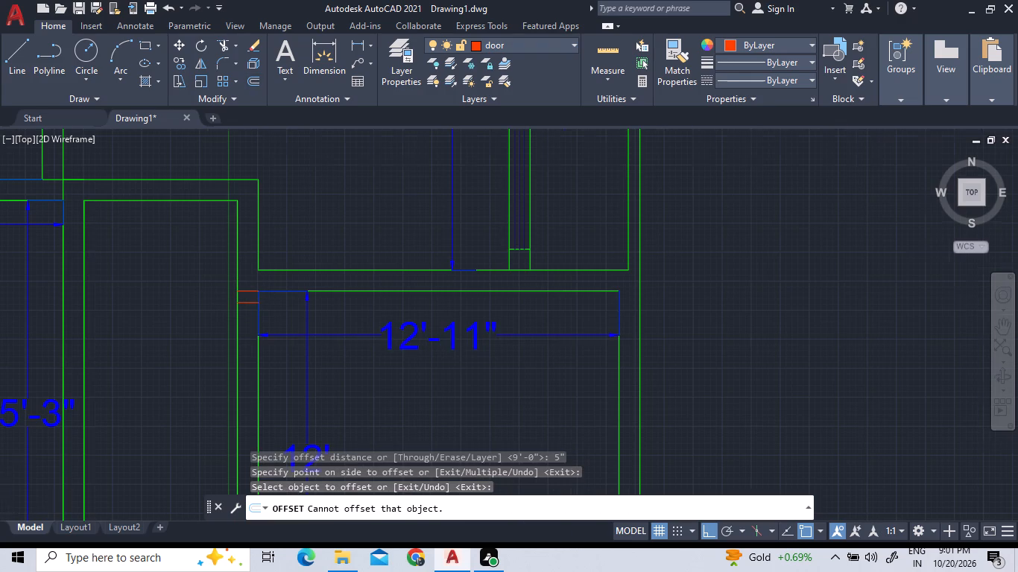
scroll(262, 303, up, 1)
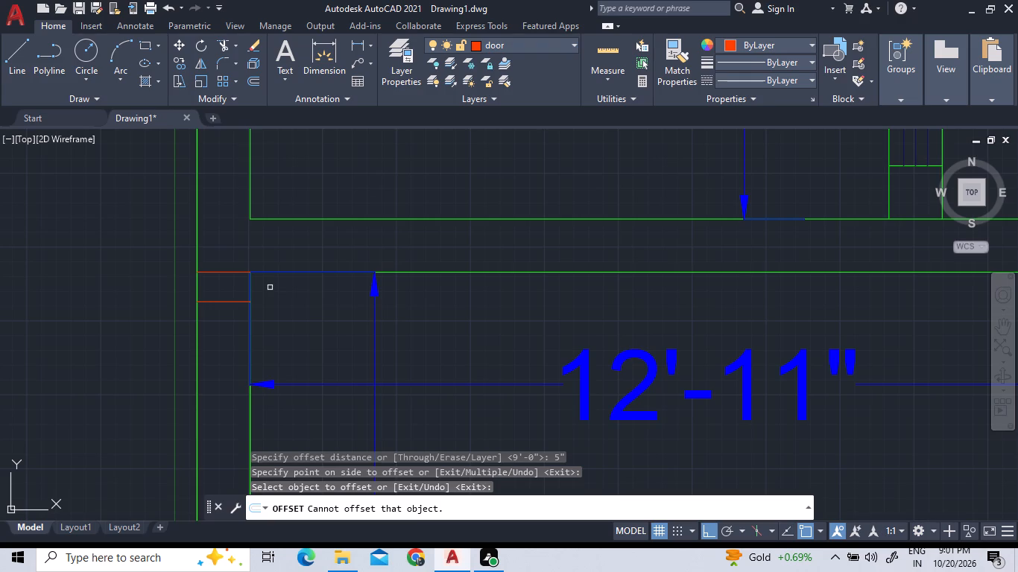
Draw a horizontal line across the wall between the southwest room and the passage, from the room's inner northeast corner to the passage's northwest corner.
scroll(269, 287, down, 3)
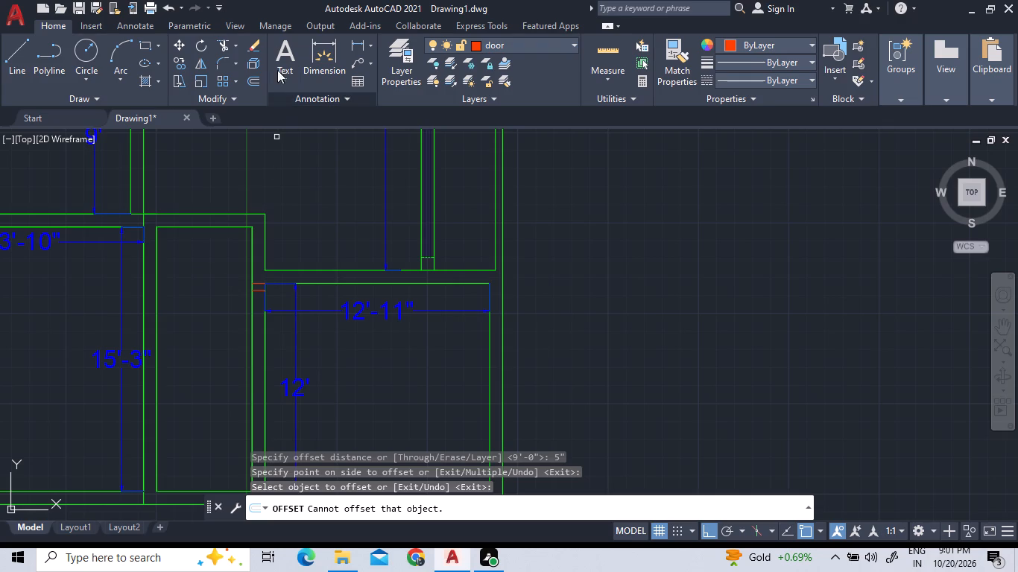
click(16, 59)
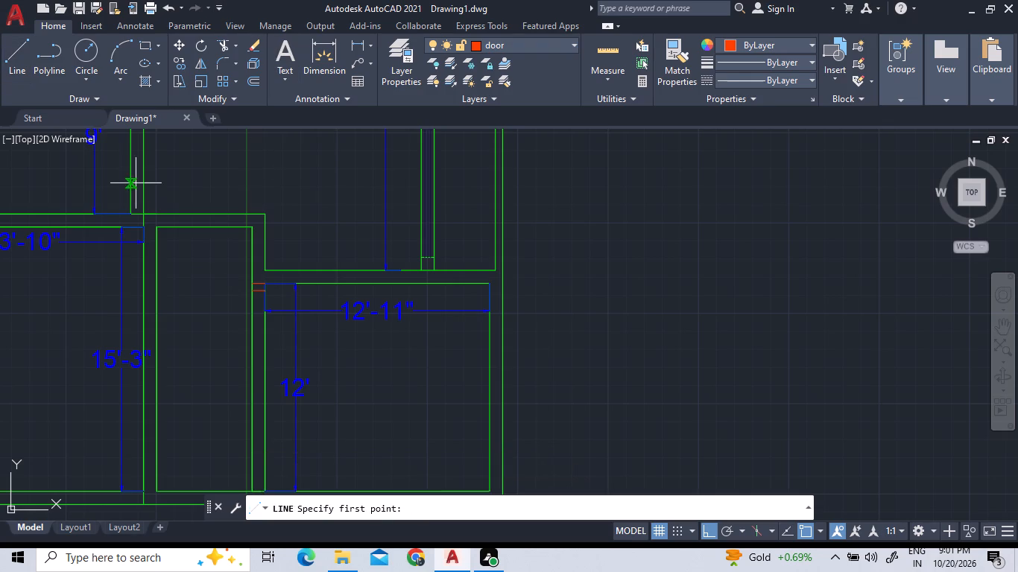
scroll(149, 228, up, 4)
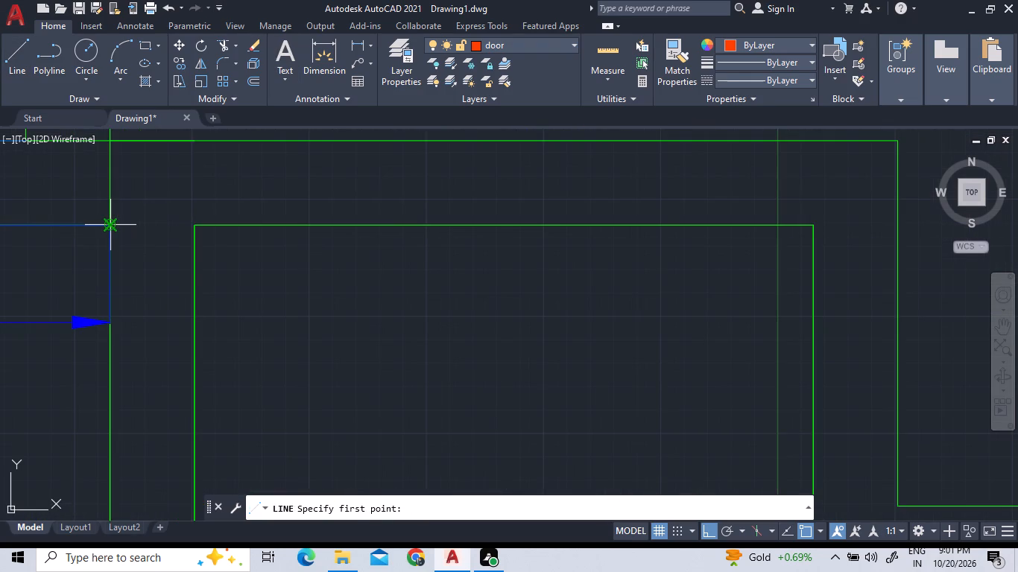
click(111, 225)
click(195, 226)
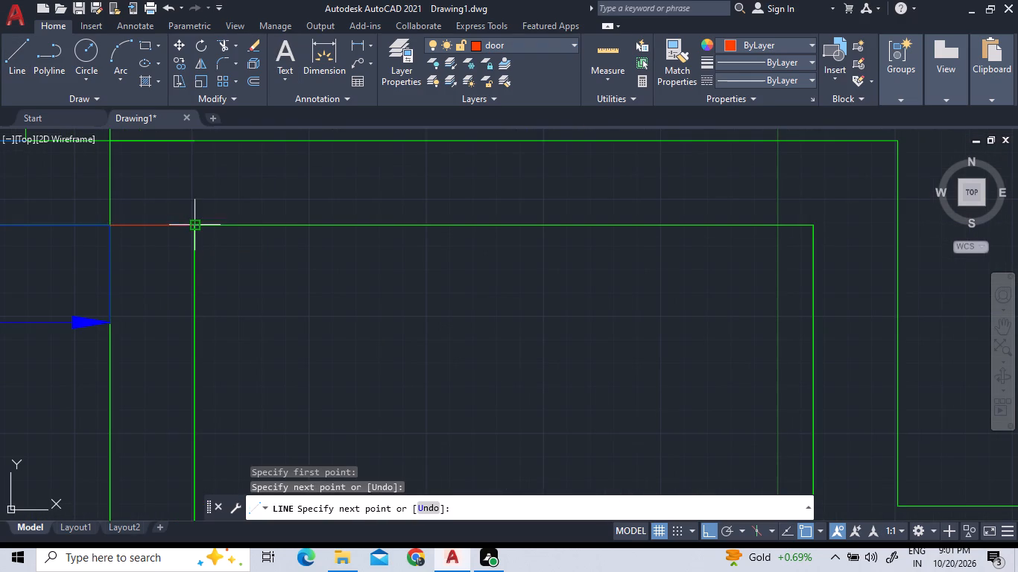
right_click(195, 265)
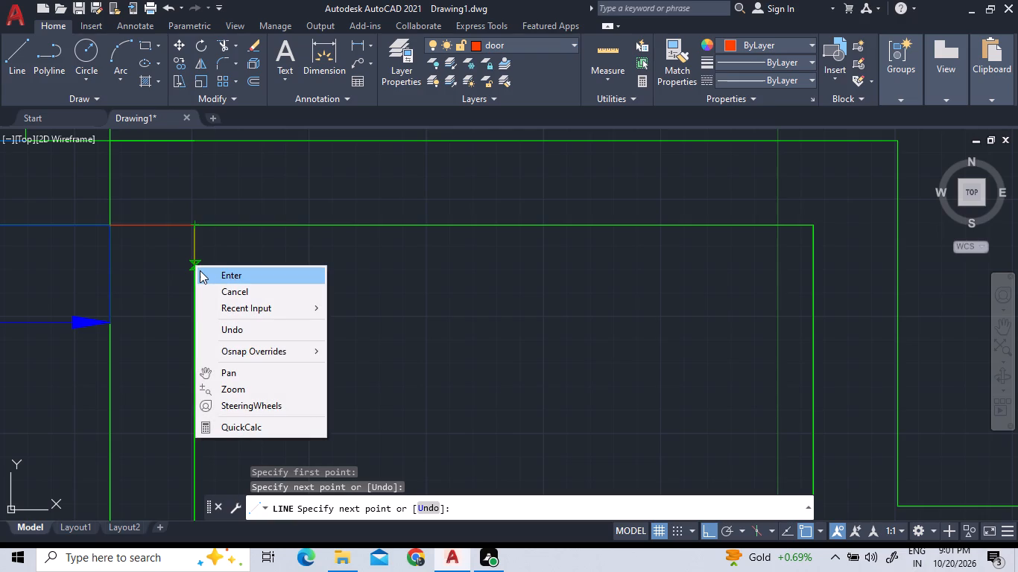
click(200, 270)
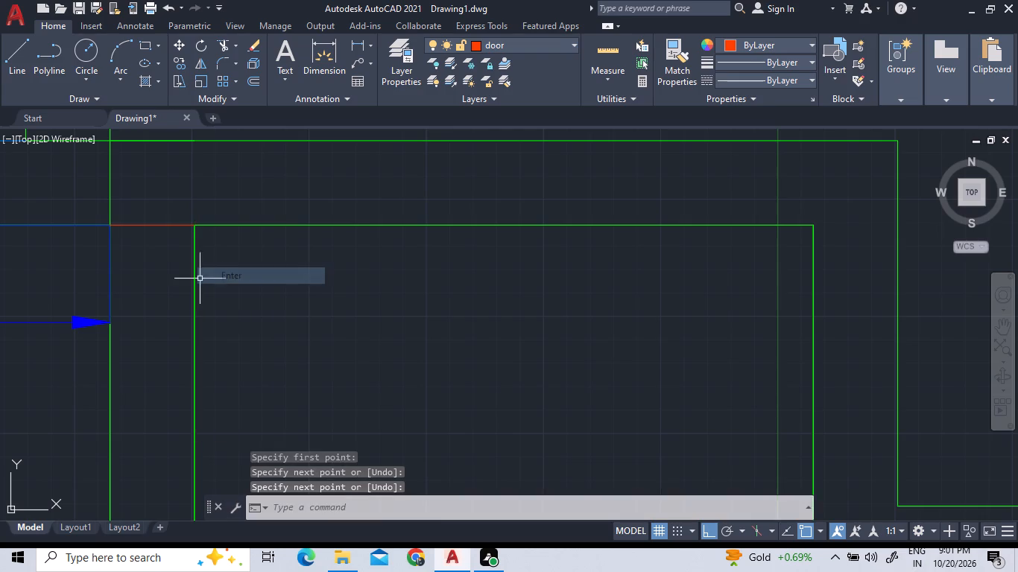
Offset the new line across the wall between the southwest room and the passage 5" downward.
scroll(200, 285, down, 4)
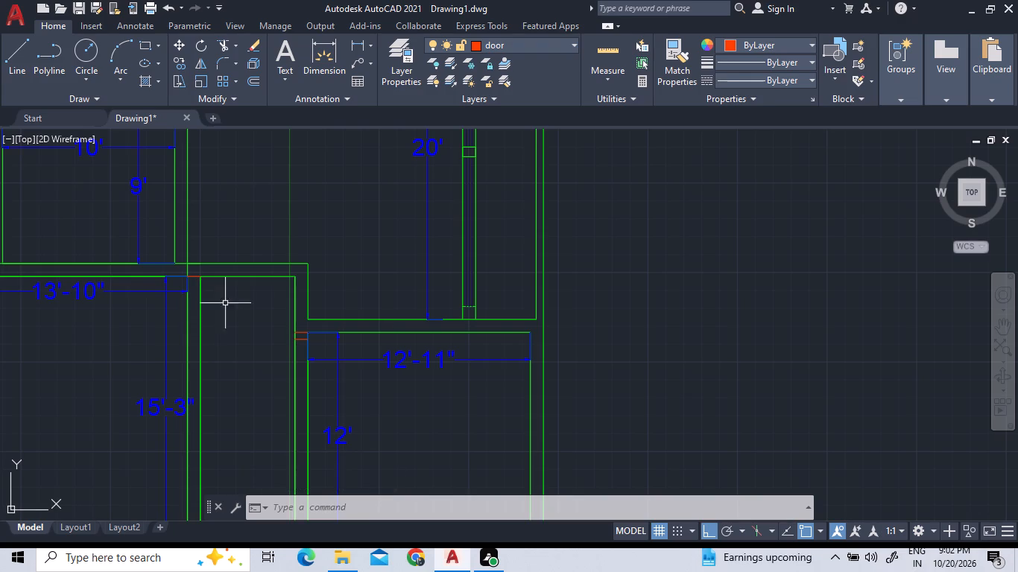
click(259, 83)
key(Return)
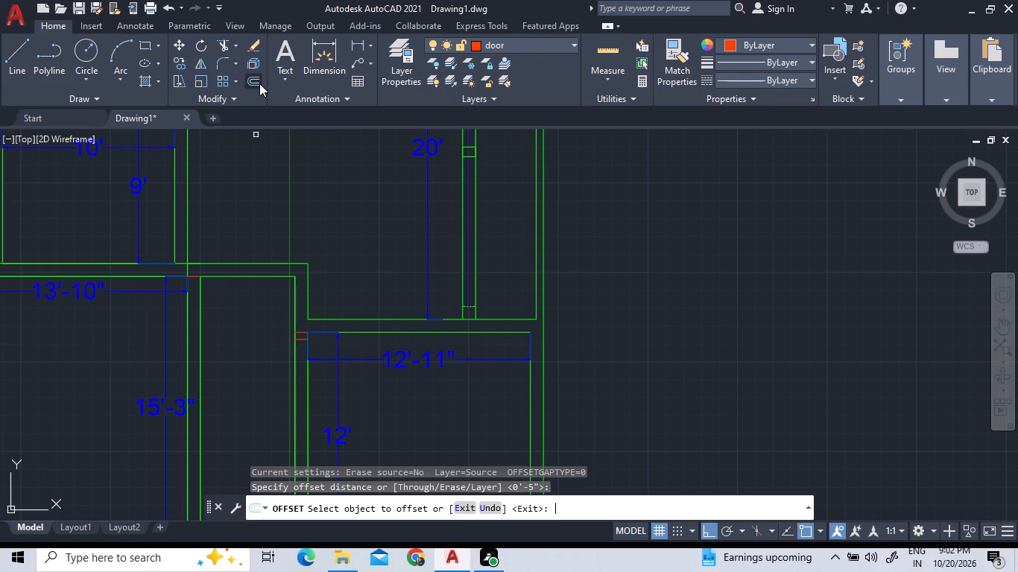
scroll(190, 280, up, 2)
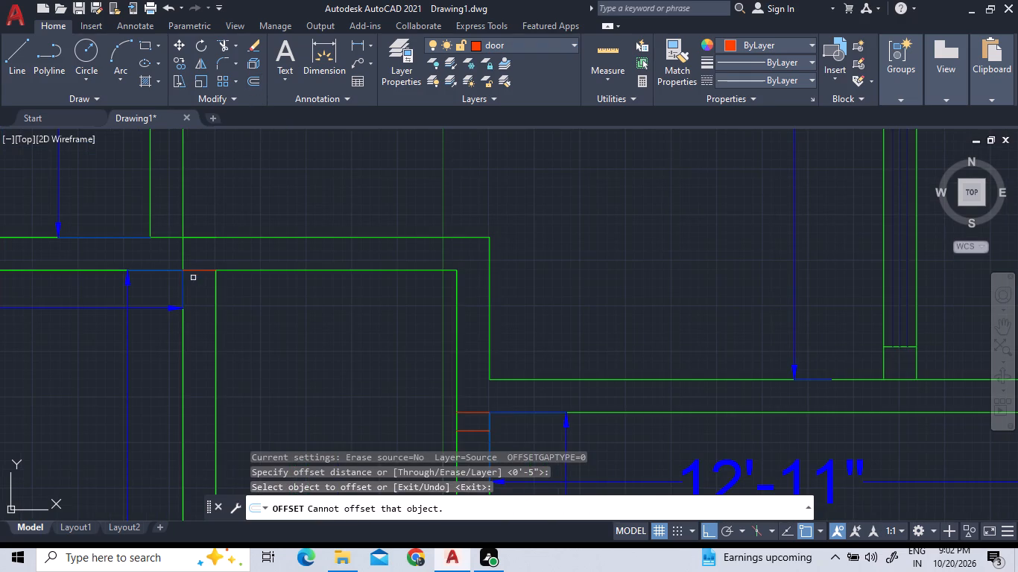
click(197, 270)
click(196, 302)
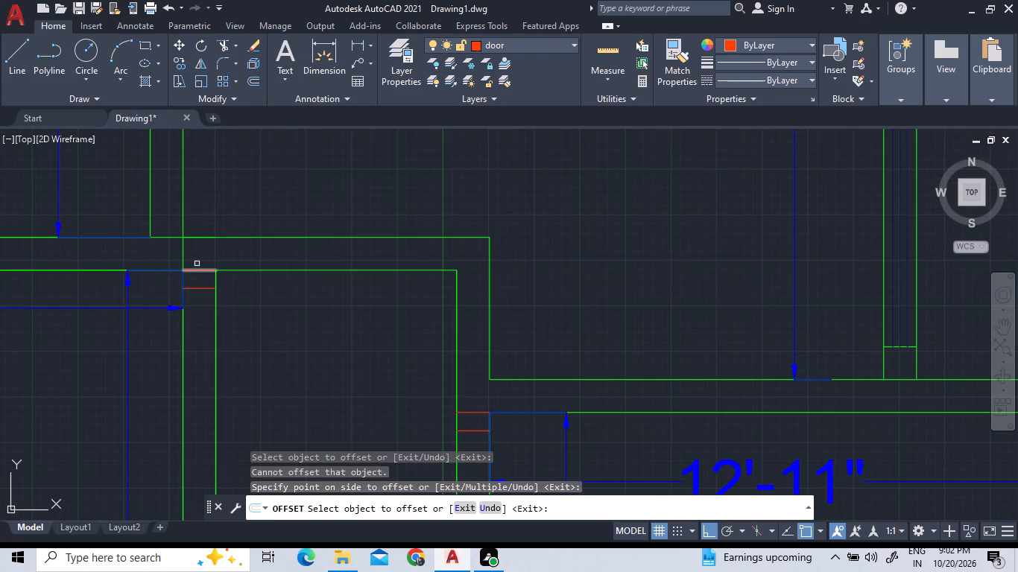
scroll(197, 264, down, 2)
scroll(212, 276, up, 1)
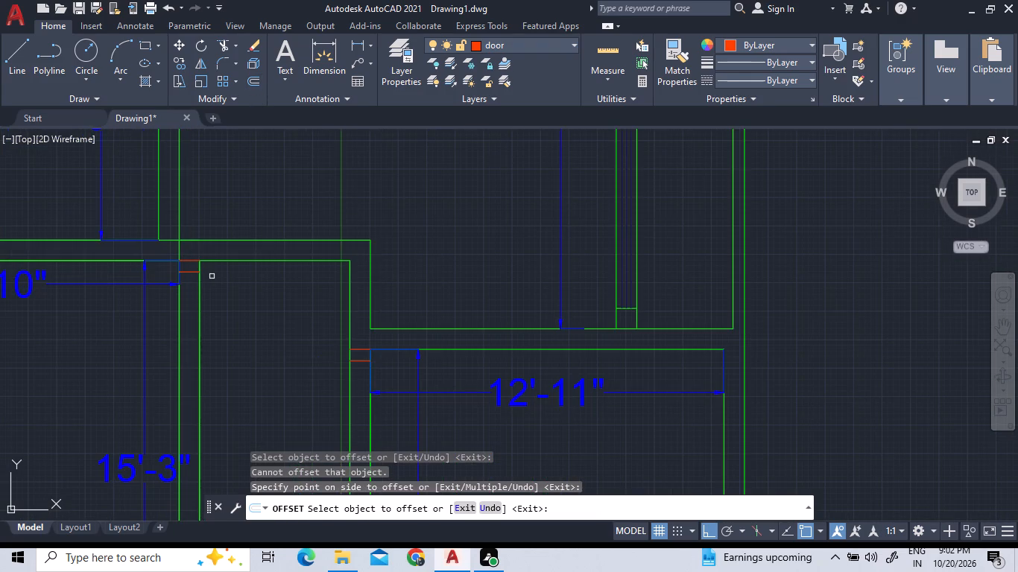
click(227, 286)
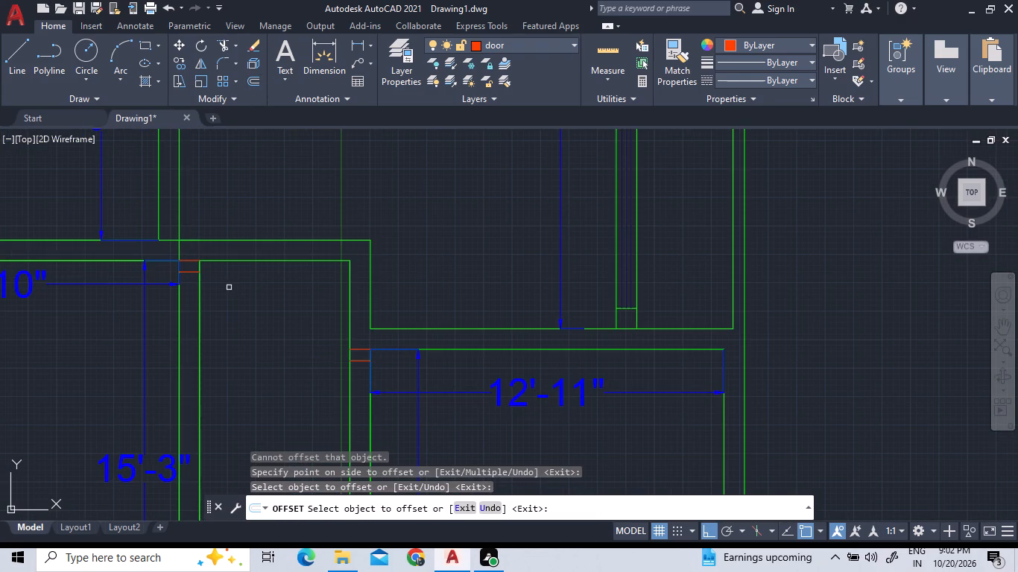
right_click(229, 290)
click(257, 295)
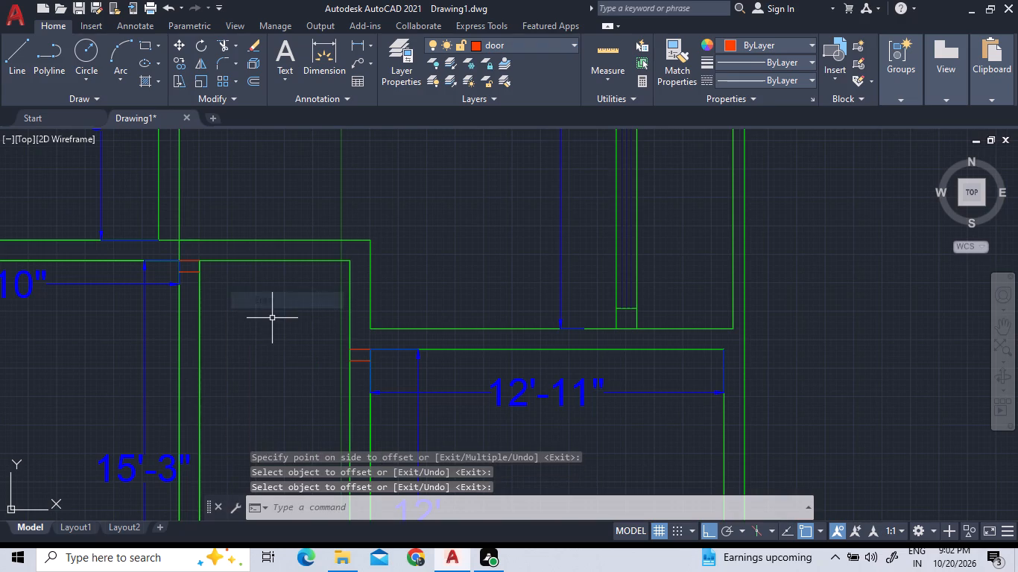
Insert the Door - Imperial block from the architectural tool palette in the empty space east of the floor plan.
scroll(266, 309, down, 1)
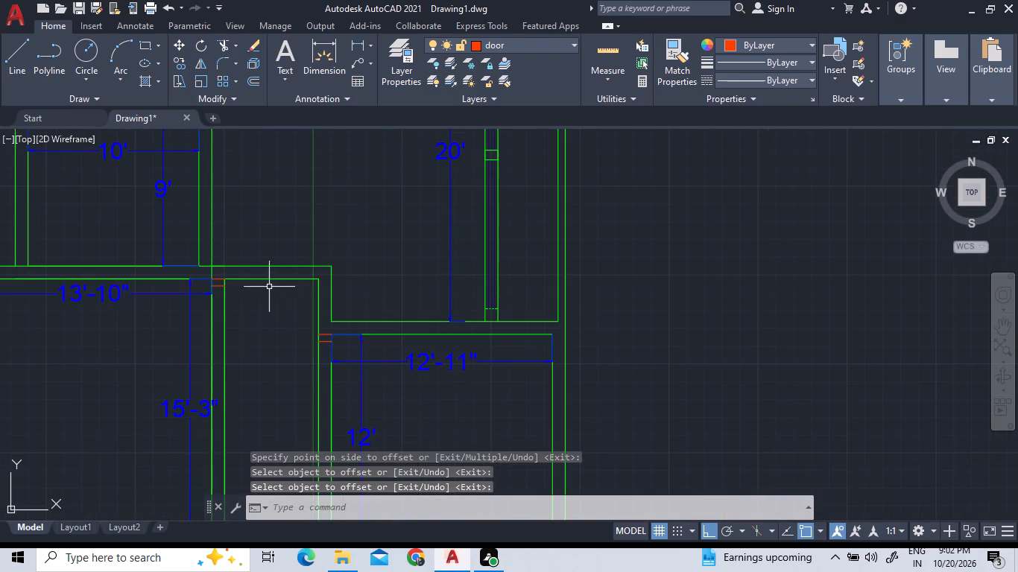
scroll(268, 287, up, 2)
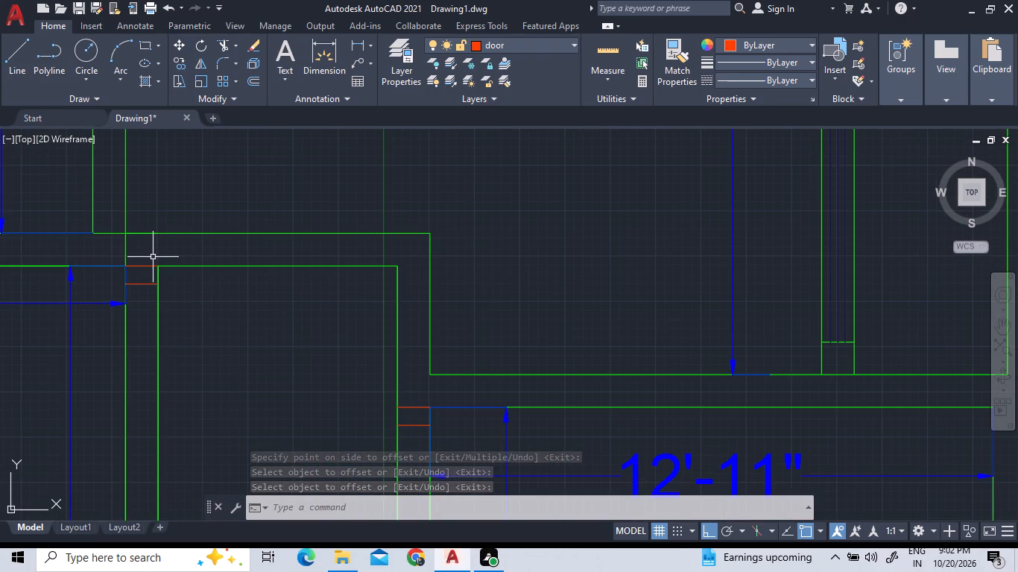
scroll(153, 257, up, 1)
scroll(153, 257, down, 1)
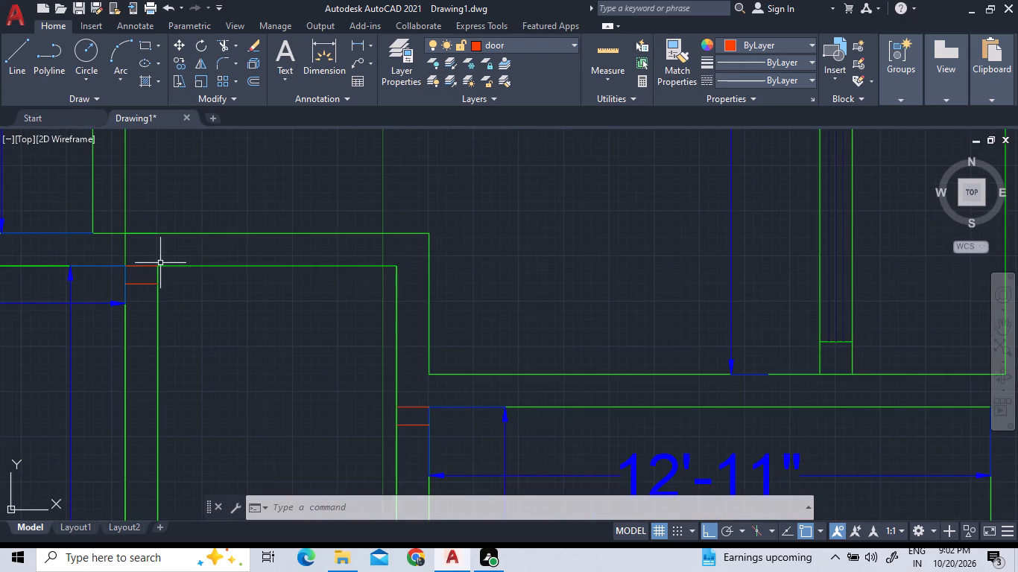
scroll(162, 264, down, 3)
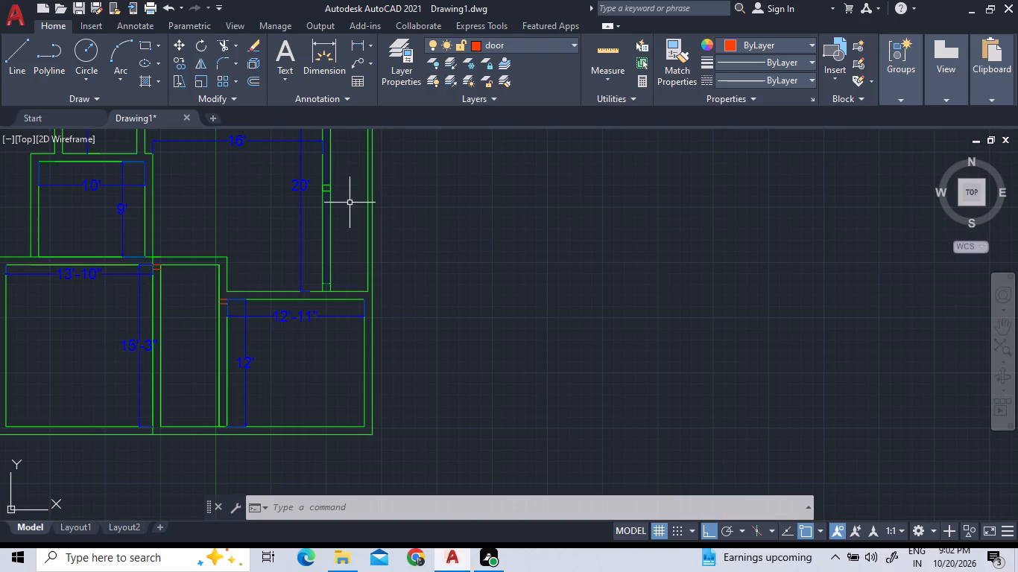
text(tp)
key(Return)
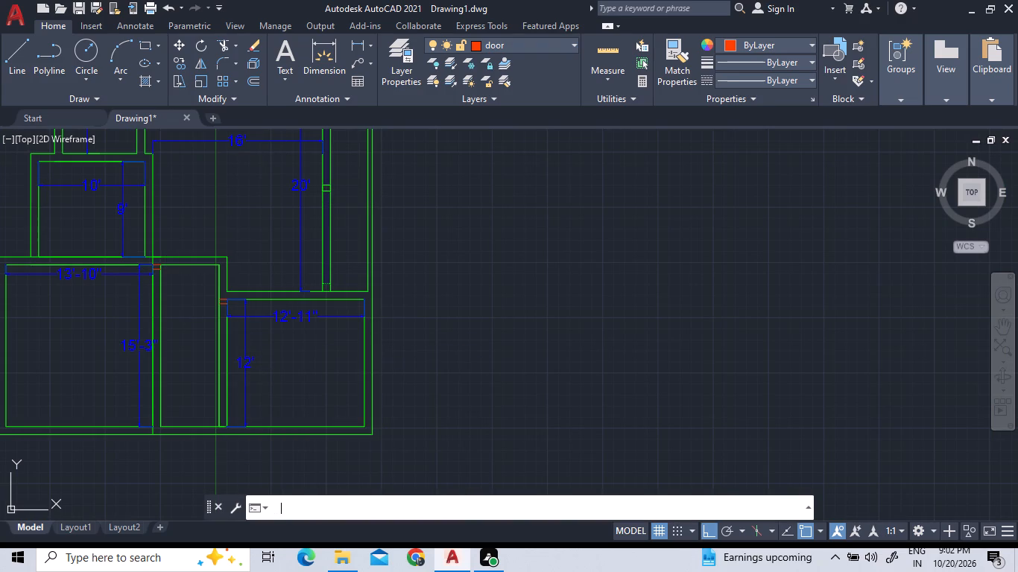
click(638, 130)
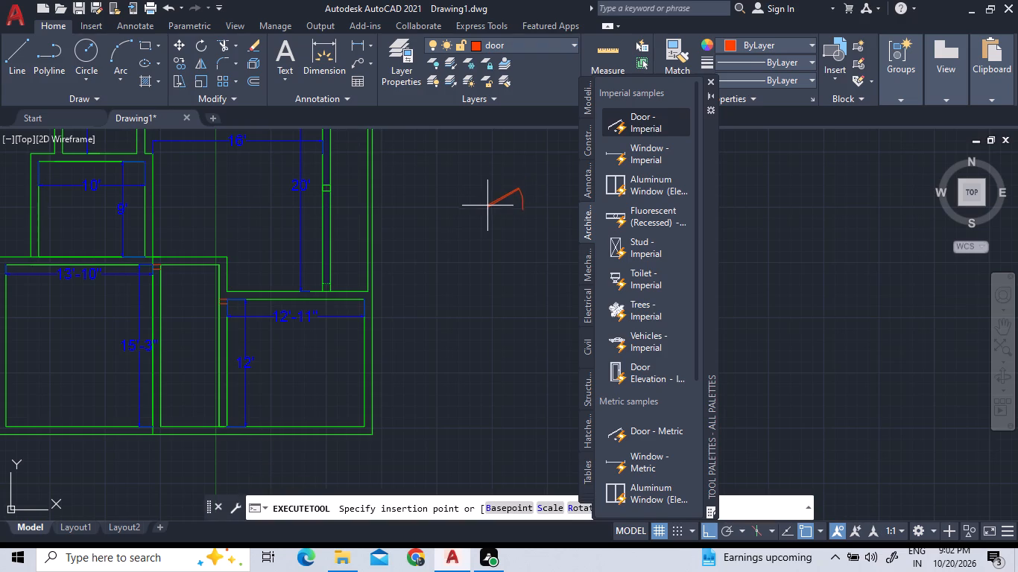
click(443, 218)
click(710, 83)
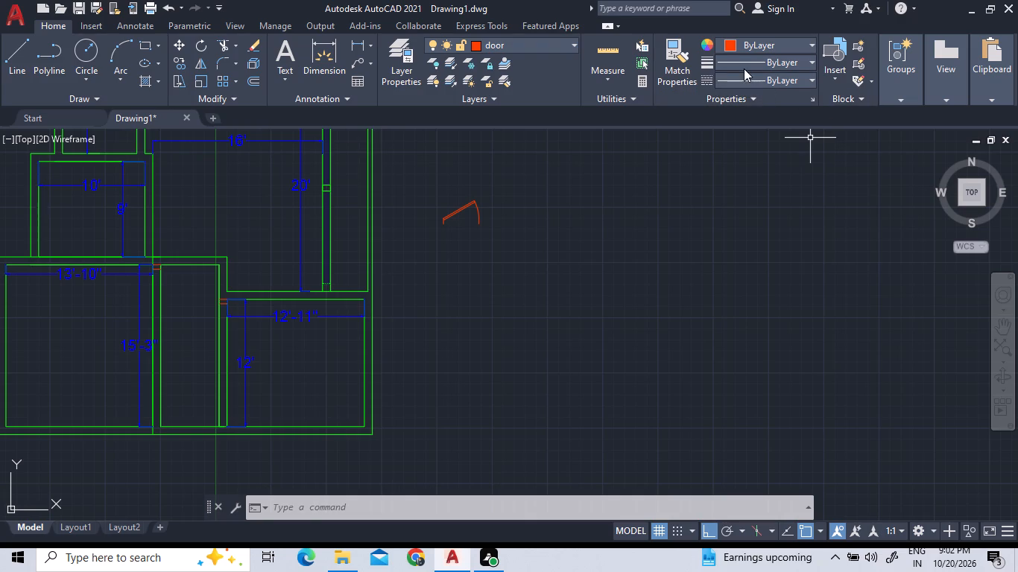
Set the inserted door block's opening angle to Open 90º, keeping its swing upward.
scroll(465, 225, up, 2)
click(461, 185)
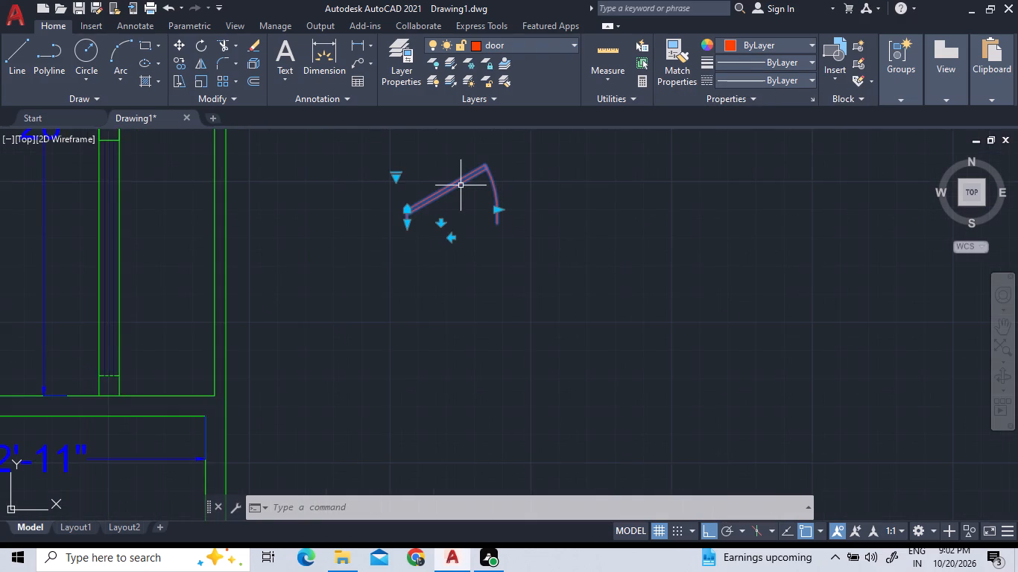
click(396, 179)
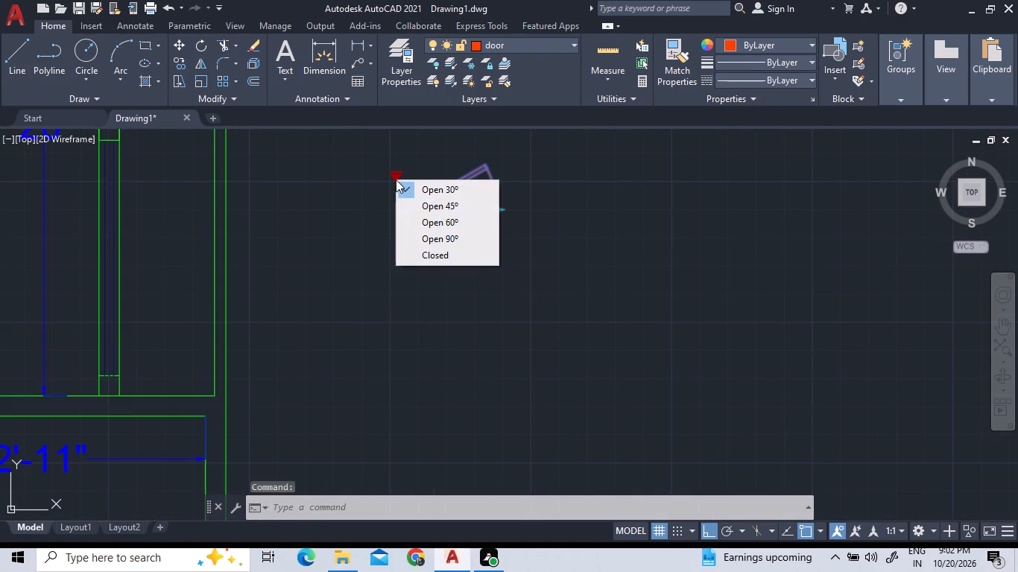
click(405, 235)
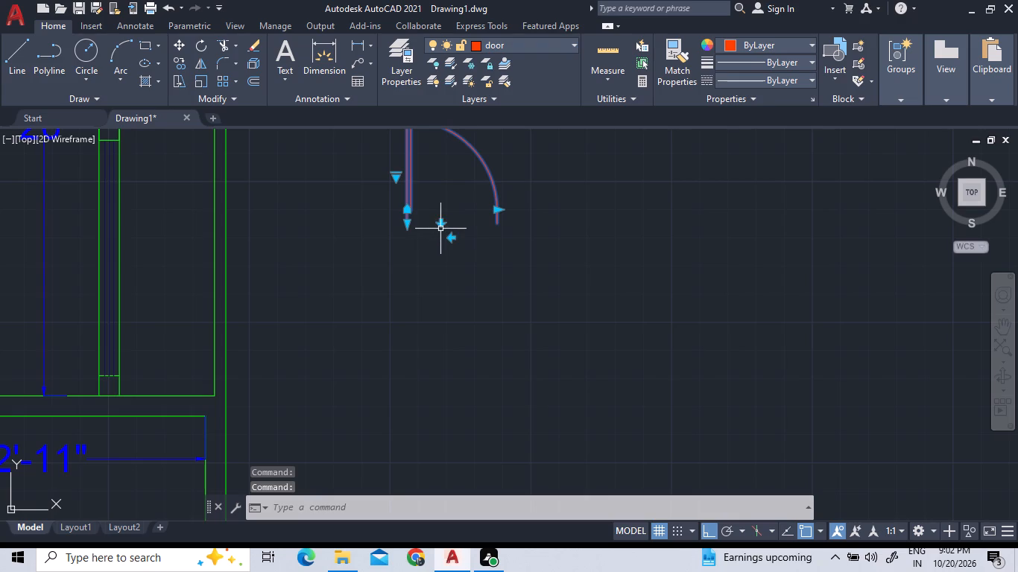
click(443, 222)
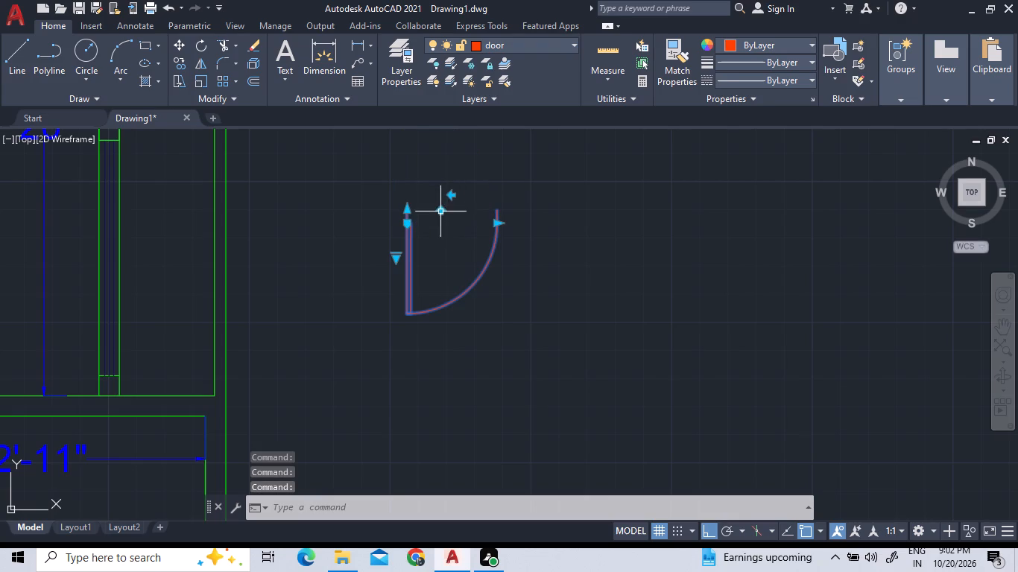
click(443, 211)
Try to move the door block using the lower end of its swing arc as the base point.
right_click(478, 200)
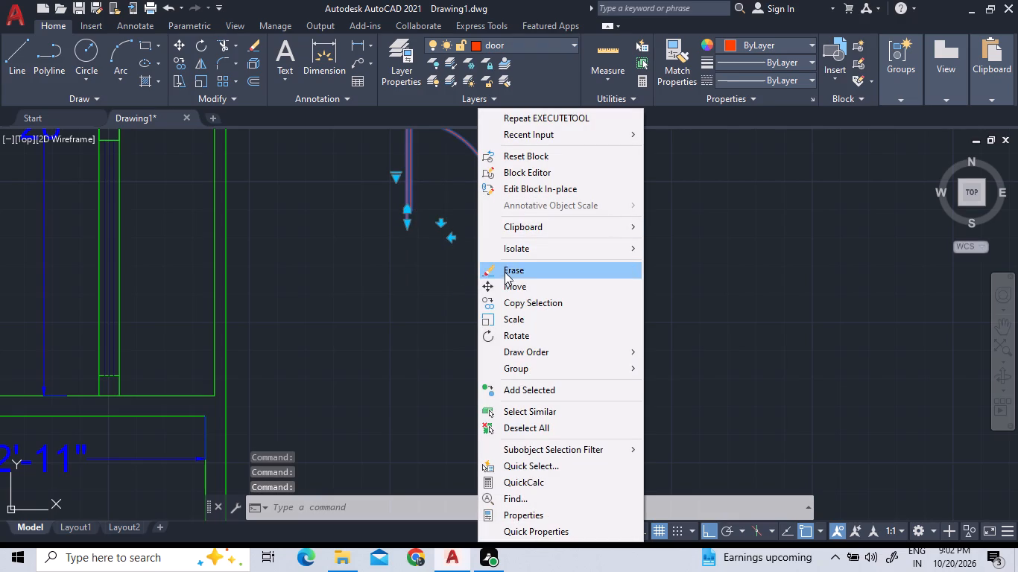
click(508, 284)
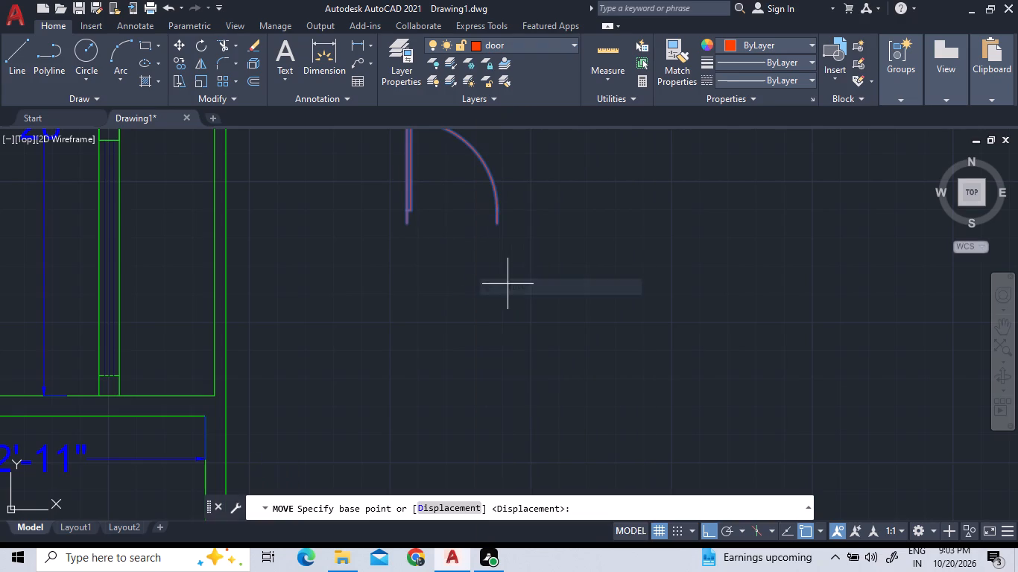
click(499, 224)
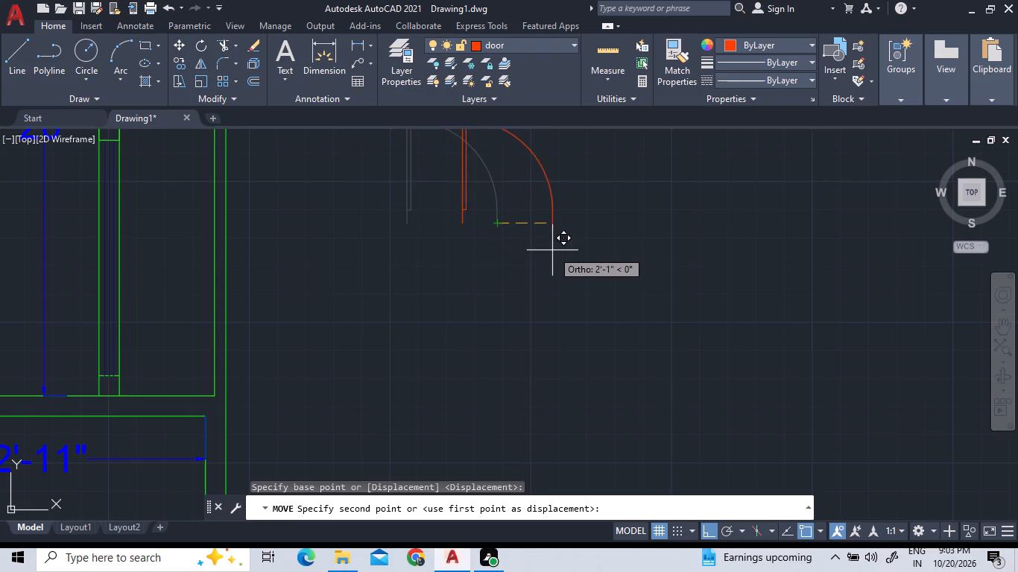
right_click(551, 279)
Move the door block straight down until it is level with the southeast room, east of the plan.
scroll(554, 279, down, 6)
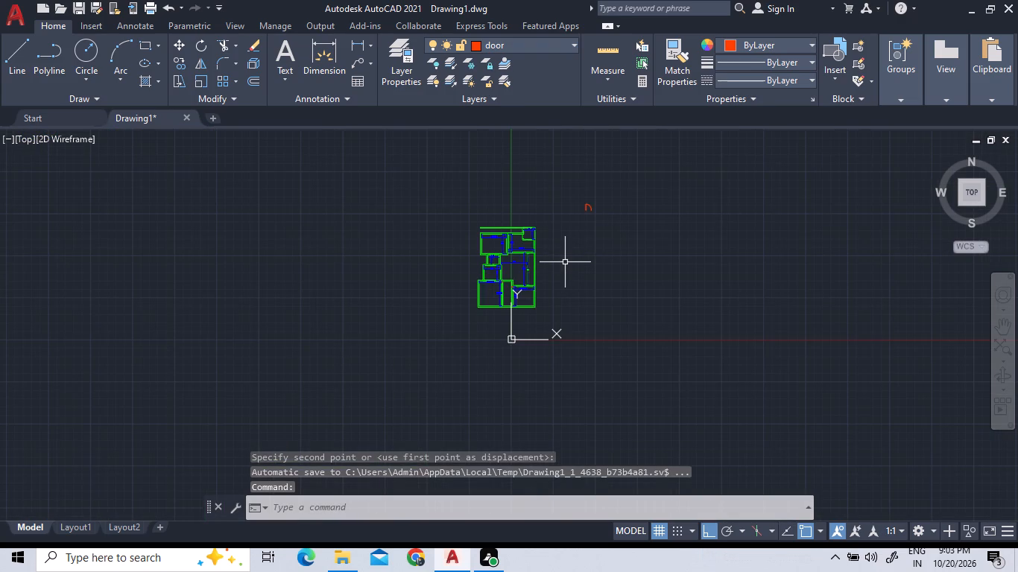
scroll(575, 200, up, 3)
drag(671, 261, 665, 255)
click(580, 206)
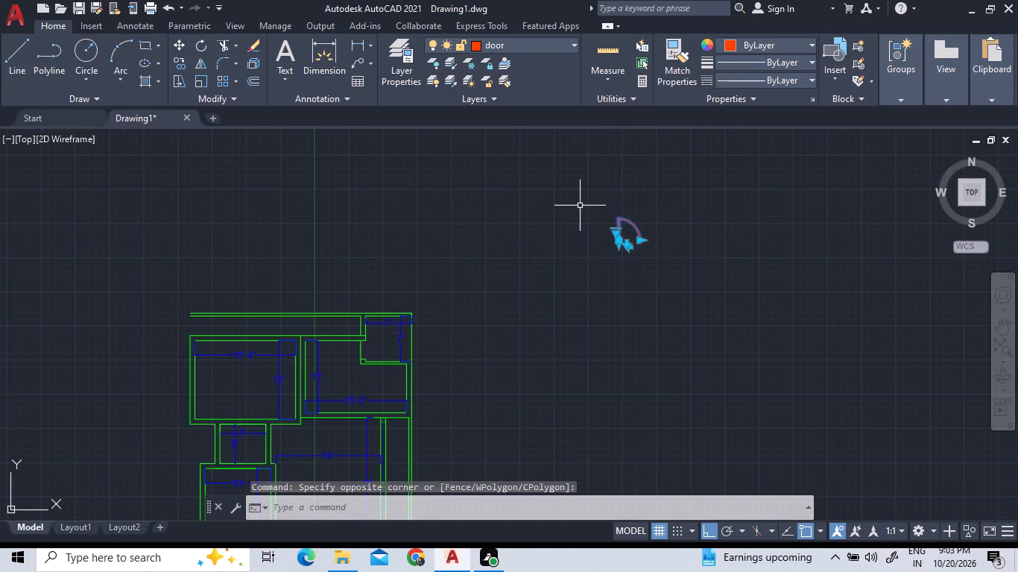
right_click(580, 203)
click(605, 288)
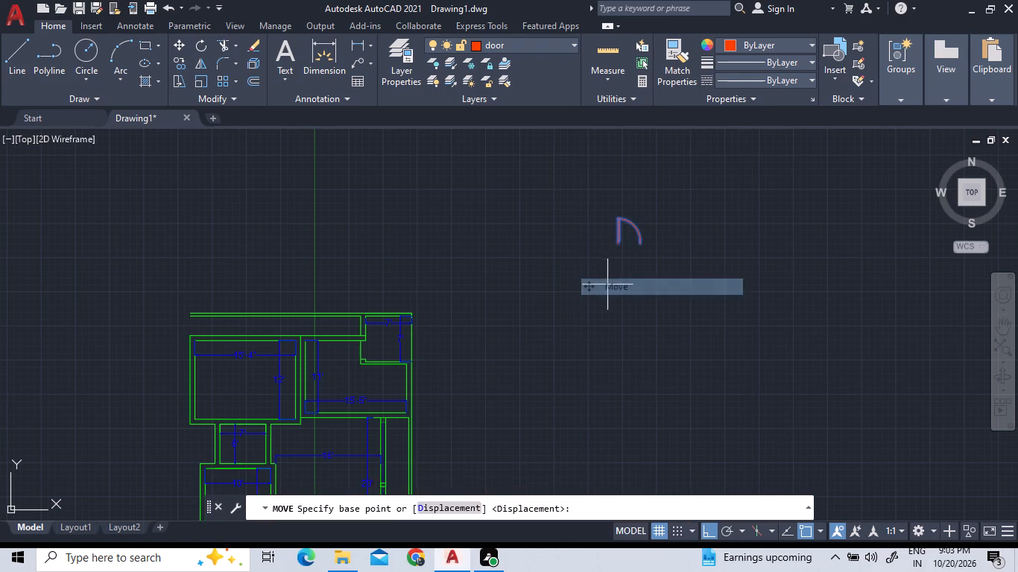
click(609, 283)
scroll(550, 326, down, 4)
scroll(540, 376, up, 3)
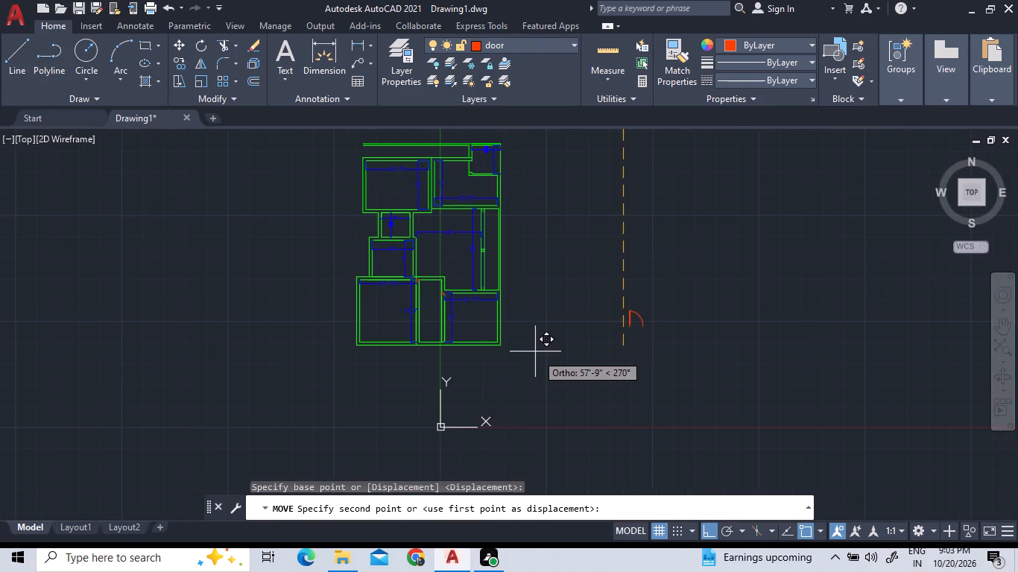
click(551, 322)
Move the door block horizontally west to just outside the southeast room's east wall.
click(701, 303)
click(568, 266)
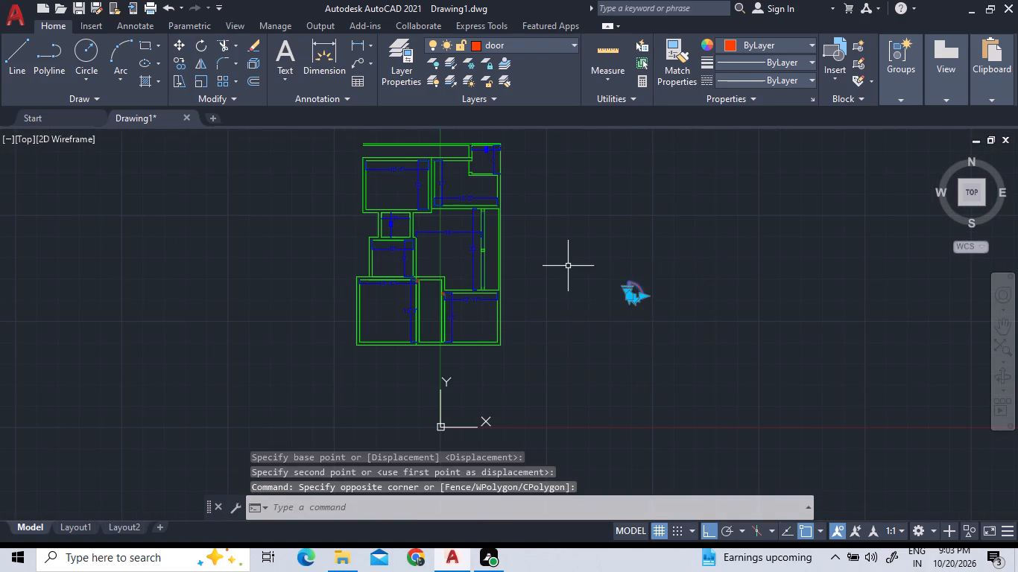
right_click(569, 264)
double_click(605, 290)
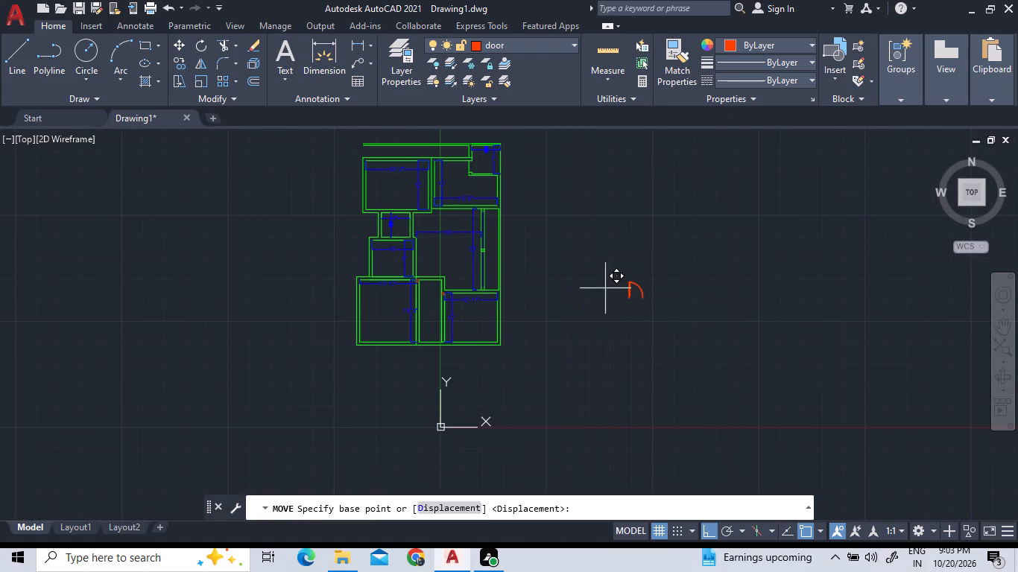
click(493, 308)
Rotate the door block to 270° about the free end of its swing arc.
scroll(521, 309, up, 3)
click(528, 314)
click(517, 303)
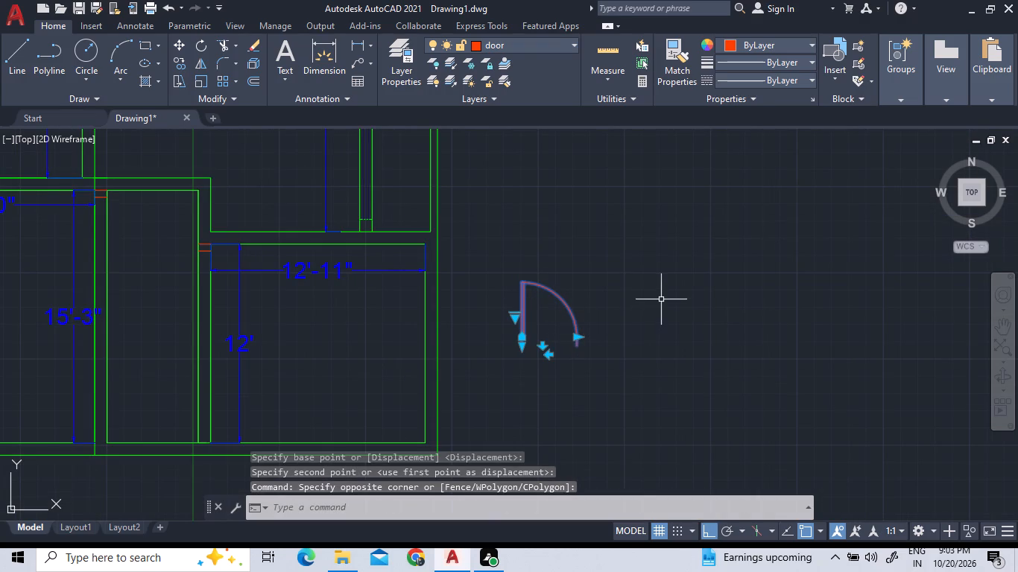
right_click(639, 314)
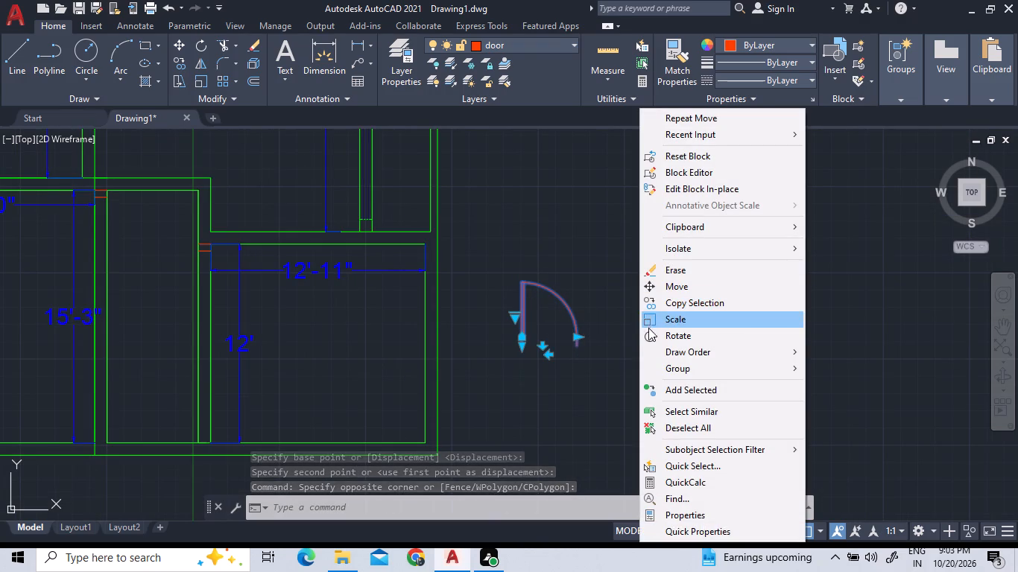
click(648, 330)
click(573, 351)
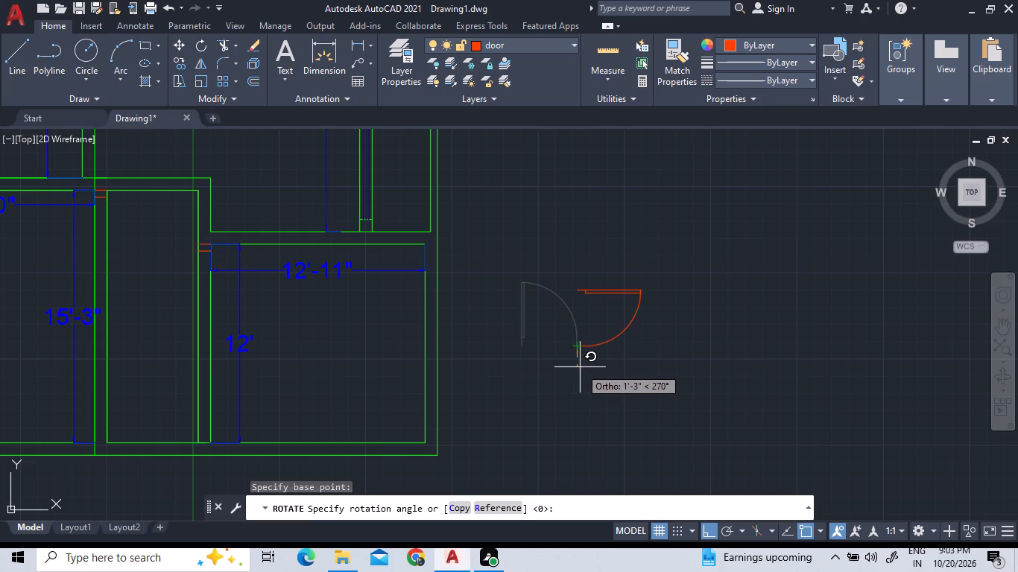
key(F8)
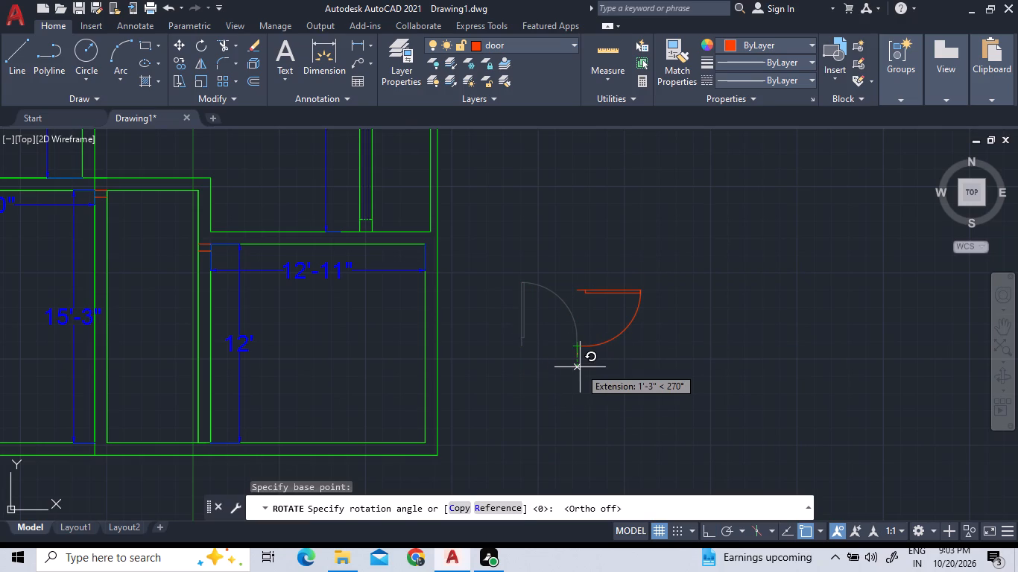
key(F8)
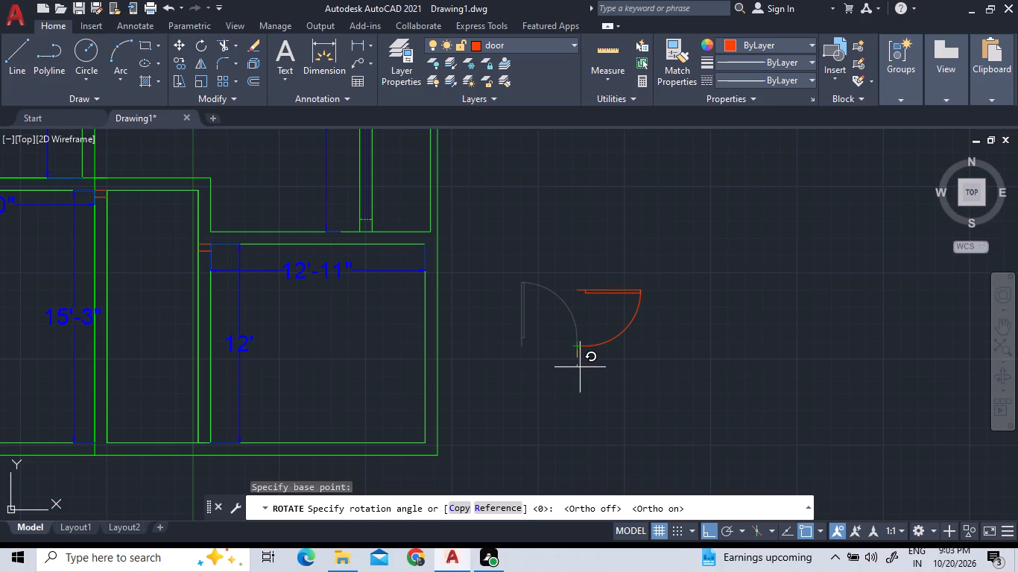
click(588, 416)
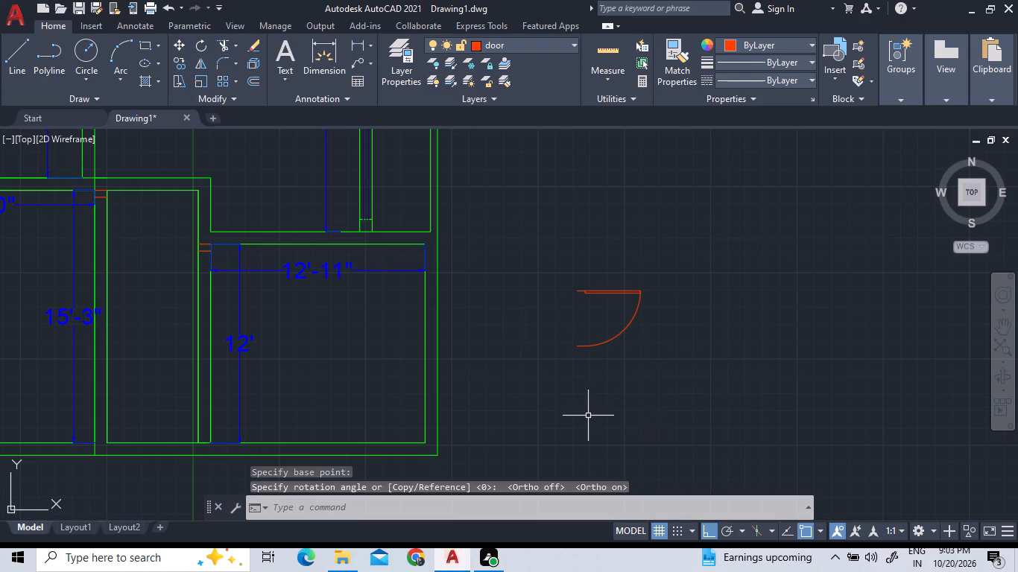
Move the door block by its upper west end to the east end of the lower door mark on the southeast room's west wall.
click(619, 367)
click(552, 252)
right_click(550, 249)
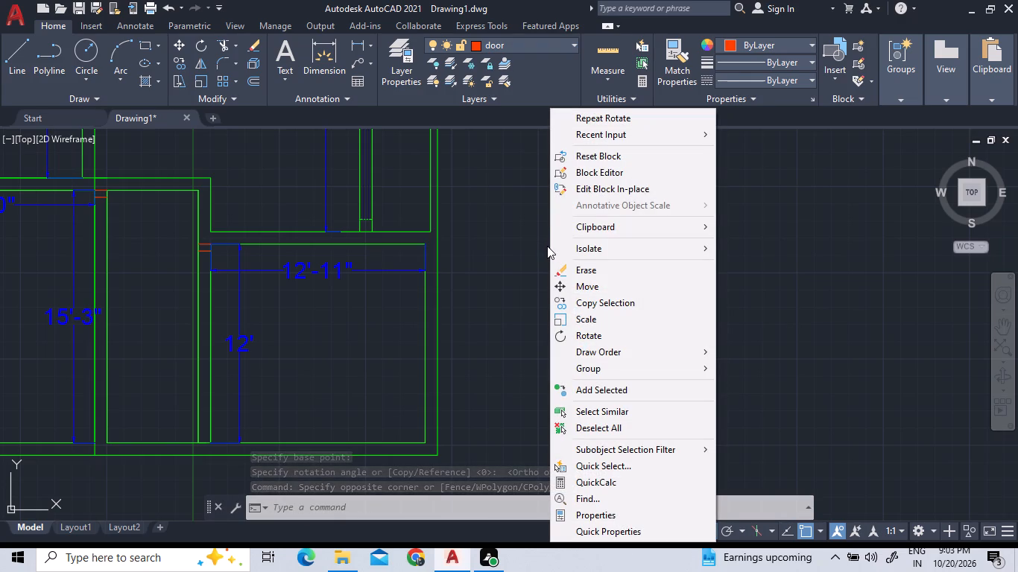
click(574, 288)
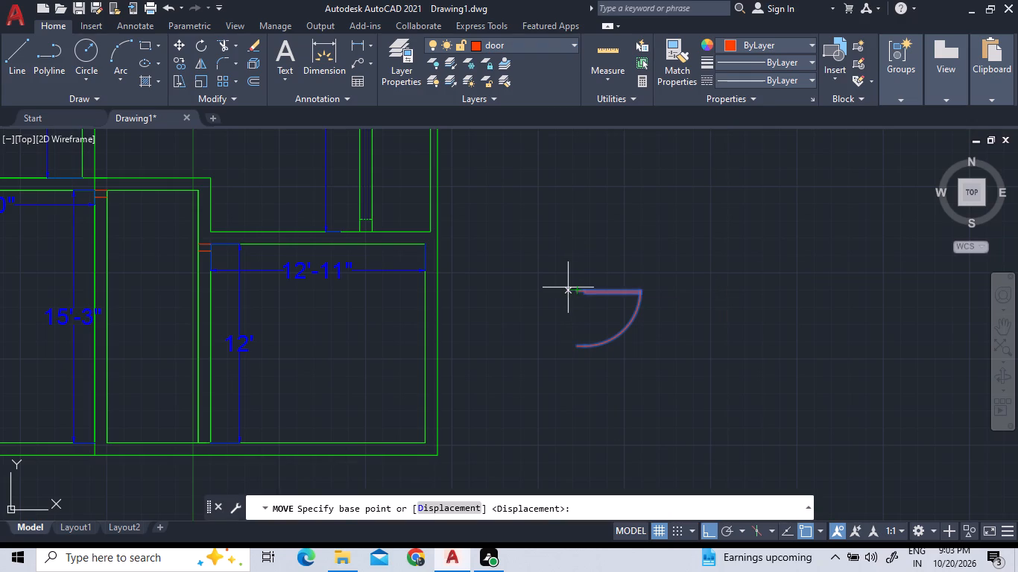
scroll(571, 286, up, 3)
click(598, 303)
scroll(326, 235, down, 4)
scroll(137, 211, up, 3)
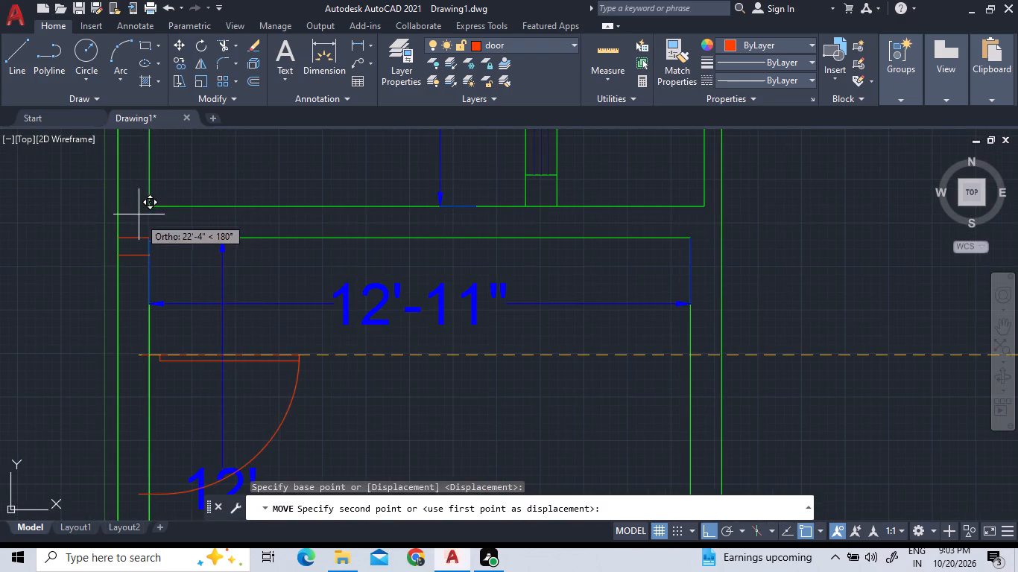
scroll(143, 257, up, 3)
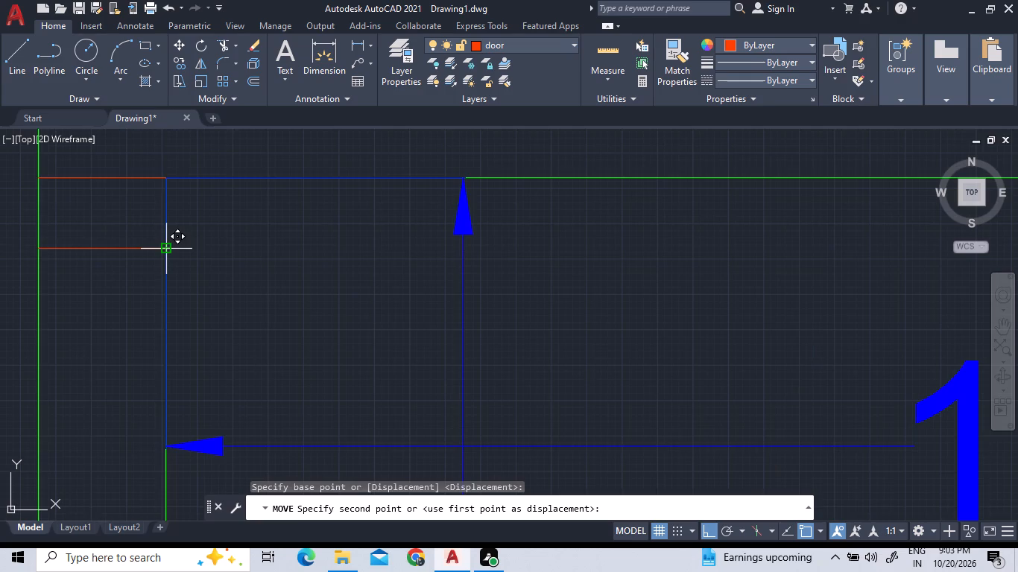
scroll(162, 250, up, 5)
click(177, 242)
Move the door block west along the door mark so its upper west end meets the outer face of the southeast room's west wall.
scroll(199, 245, down, 4)
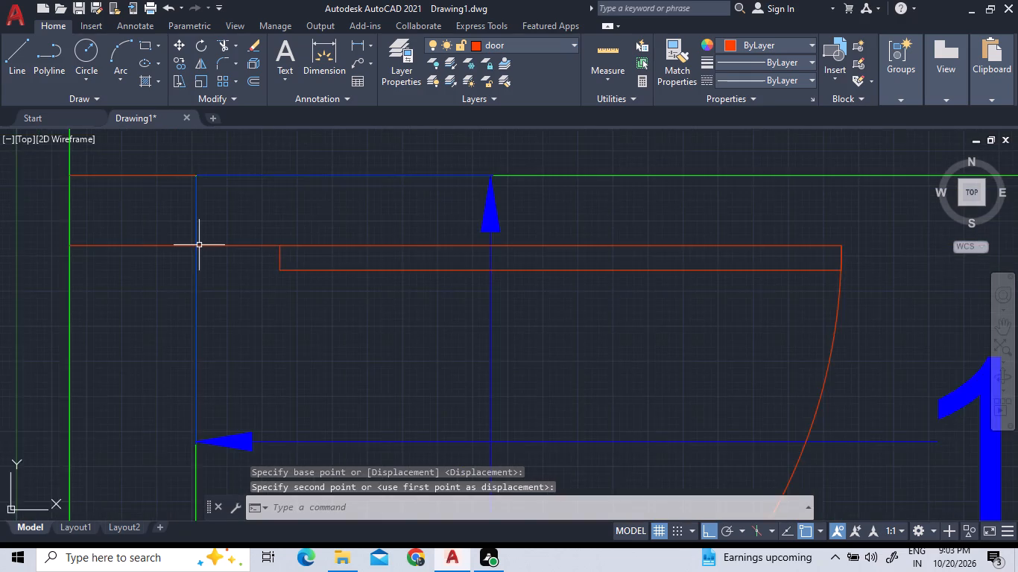
scroll(200, 244, down, 4)
click(285, 328)
click(267, 297)
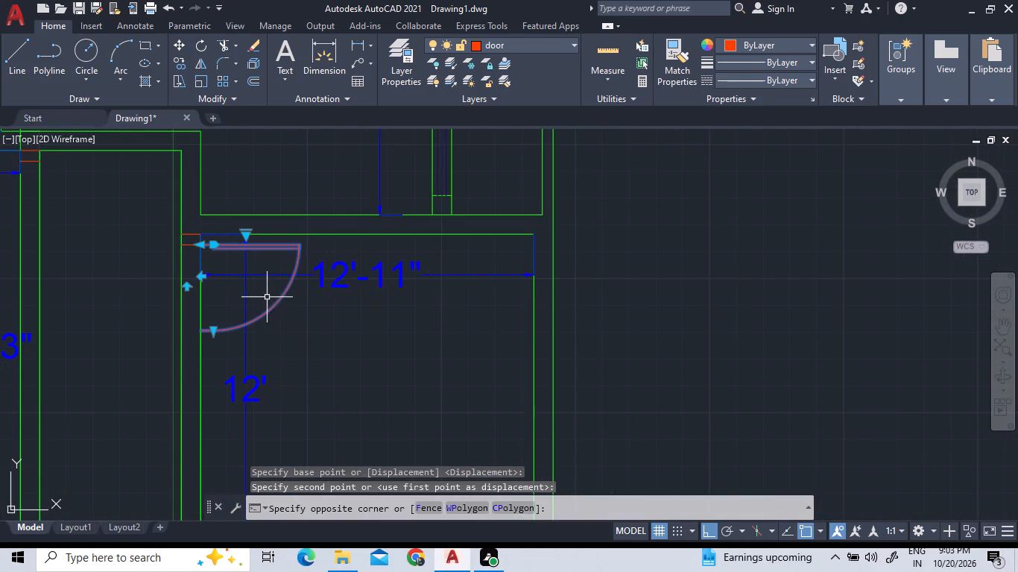
scroll(194, 258, up, 3)
right_click(241, 228)
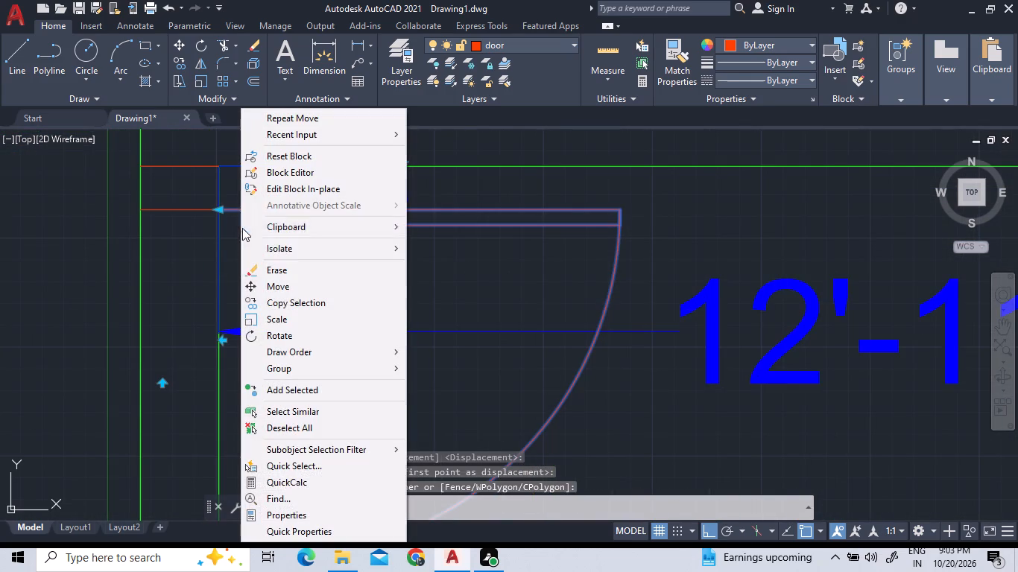
click(268, 285)
scroll(201, 202, up, 4)
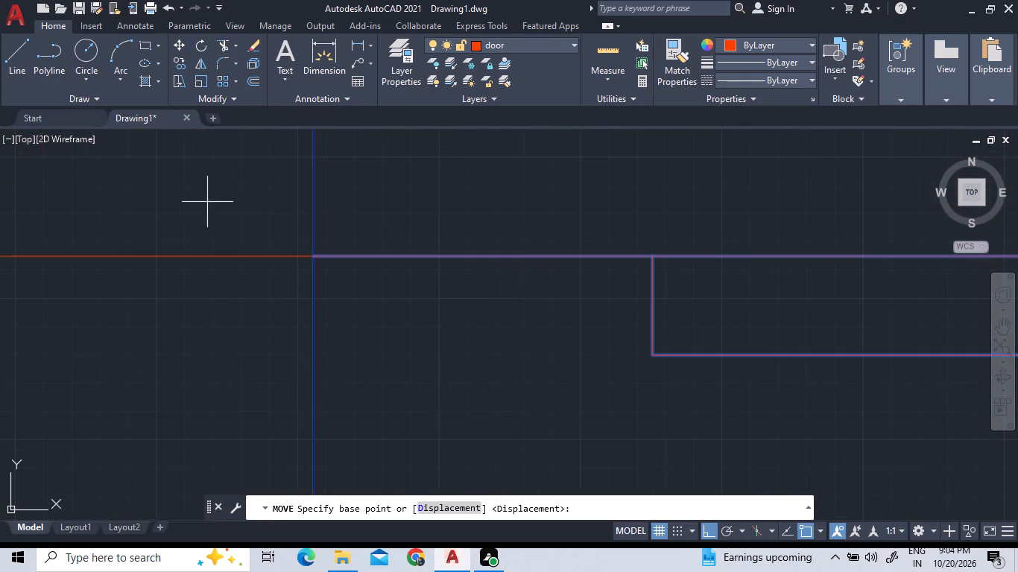
click(312, 256)
scroll(308, 291, down, 2)
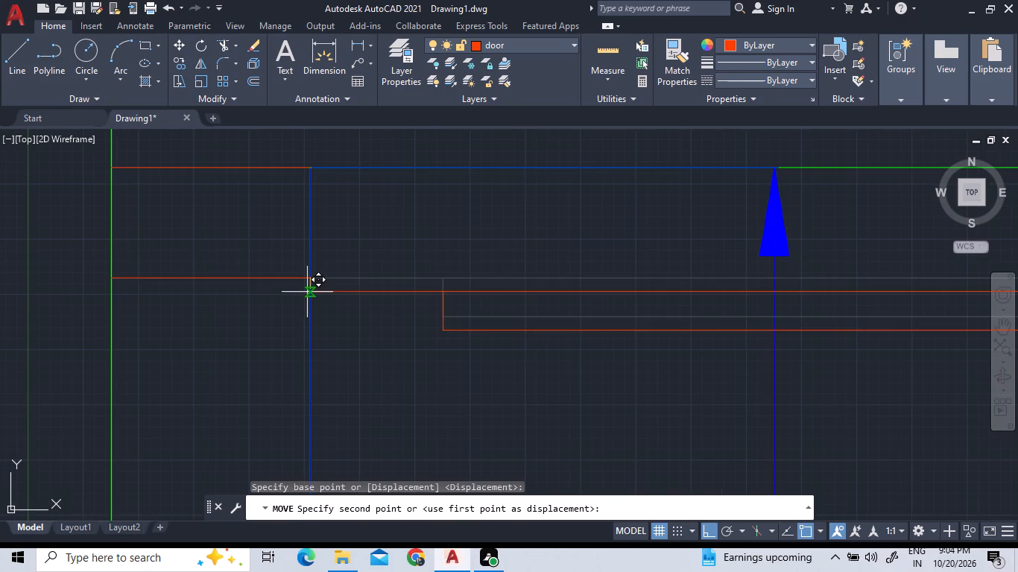
scroll(110, 274, up, 3)
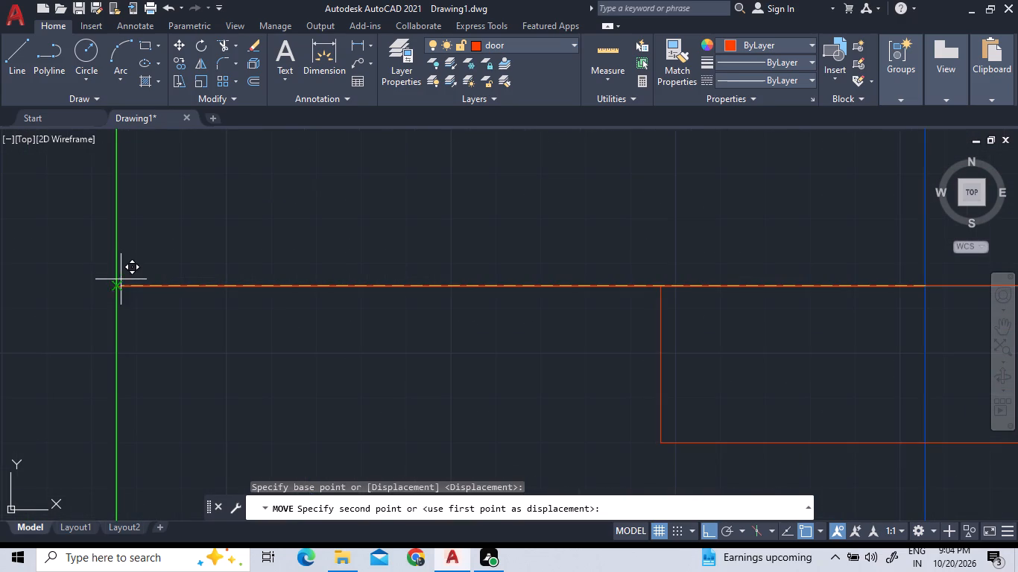
click(113, 285)
Trim both face lines of the southeast room's west wall across the door opening.
scroll(137, 258, down, 9)
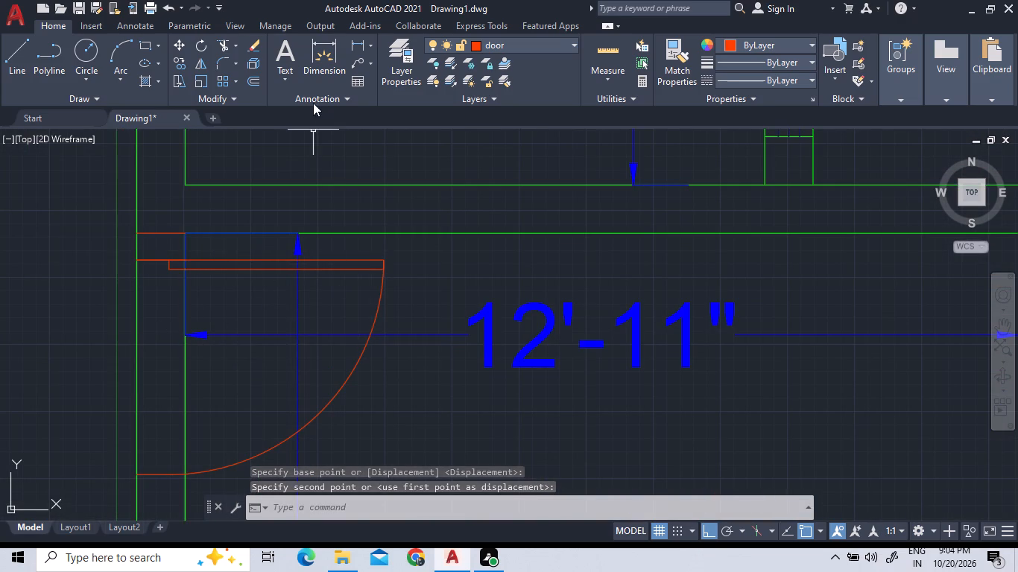
click(227, 48)
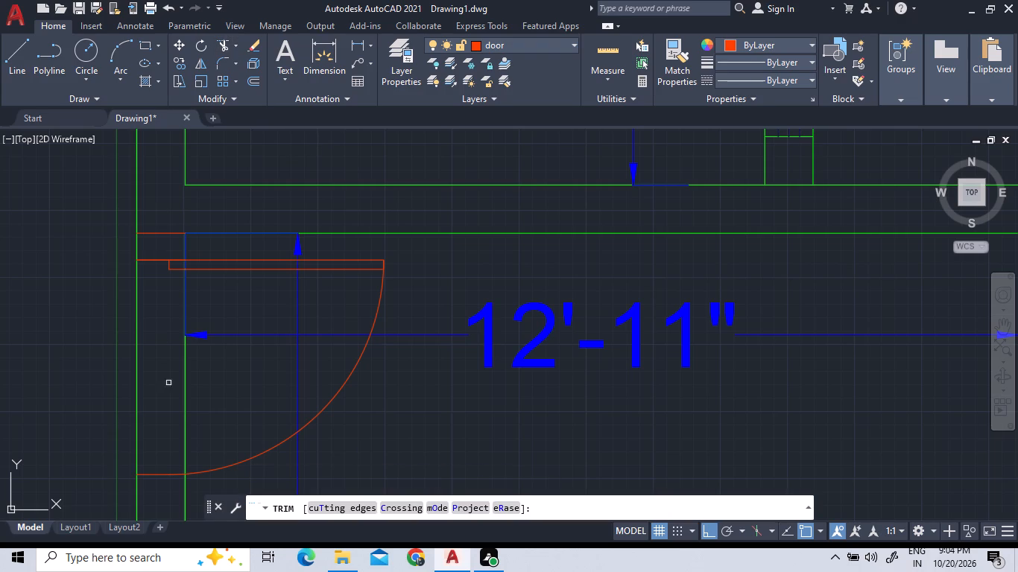
click(218, 404)
click(105, 363)
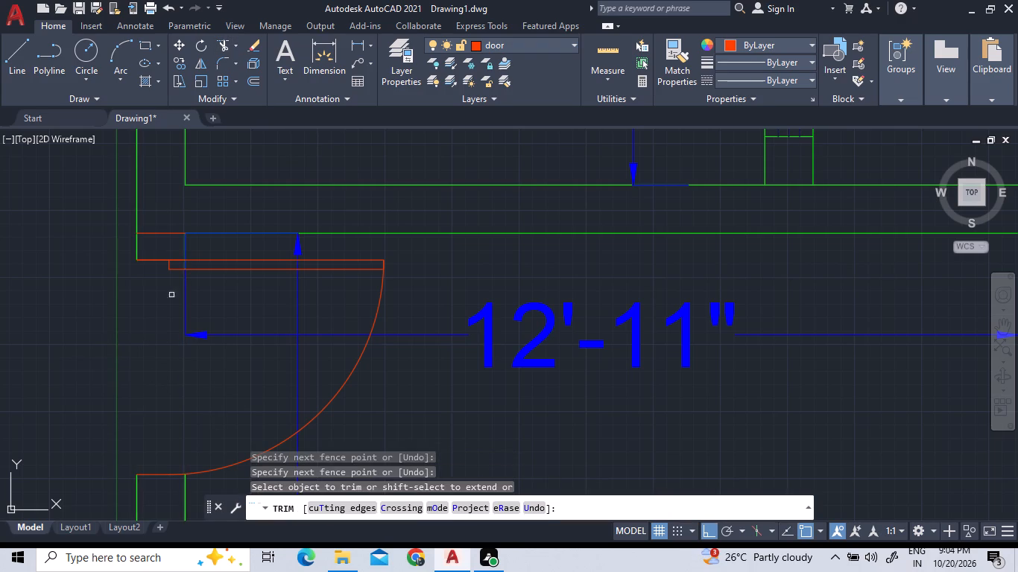
Trim the south wall's inner line between the two faces of the southeast room's west partition.
scroll(177, 250, up, 2)
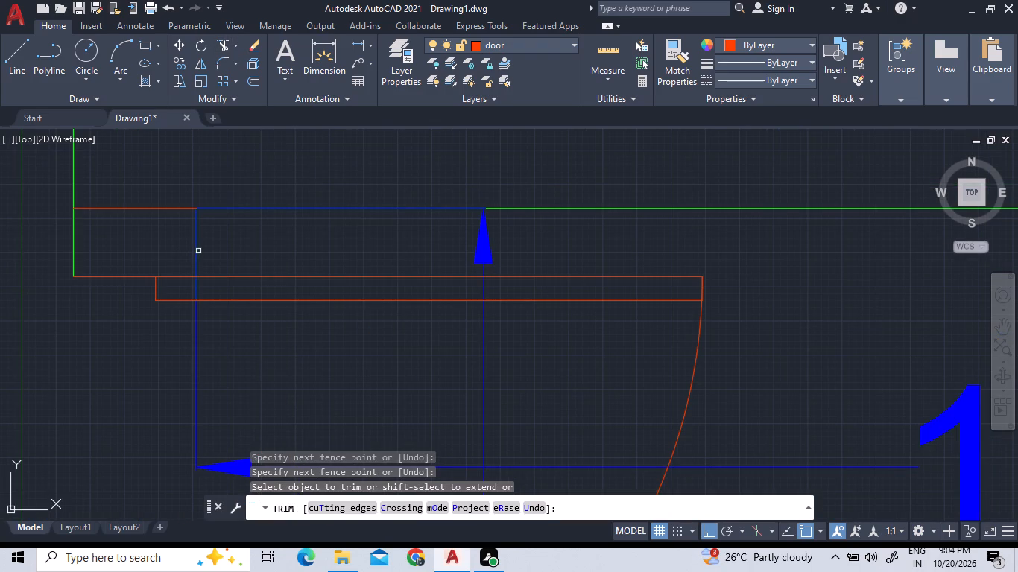
scroll(200, 251, down, 4)
scroll(309, 328, down, 3)
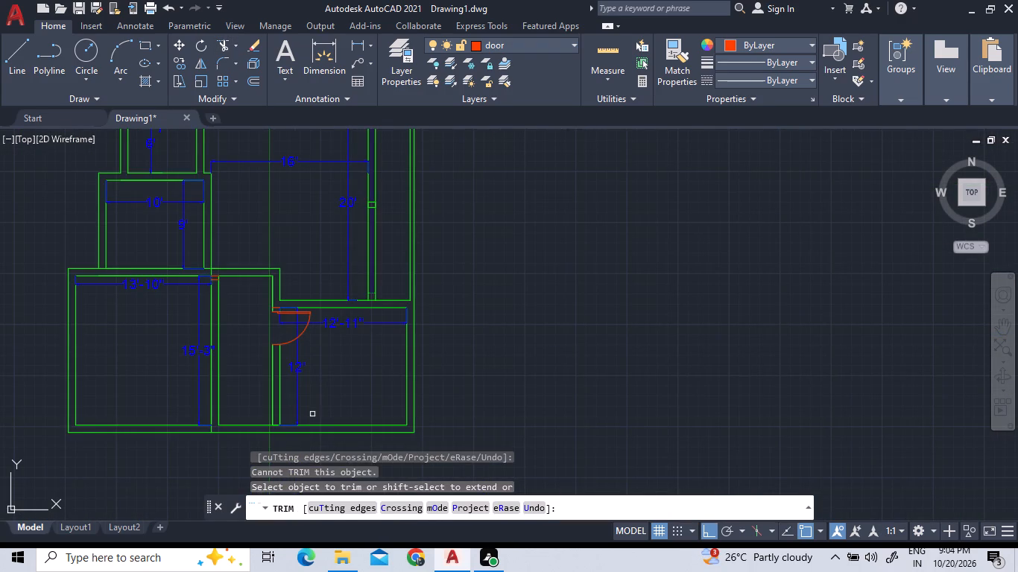
scroll(281, 433, up, 2)
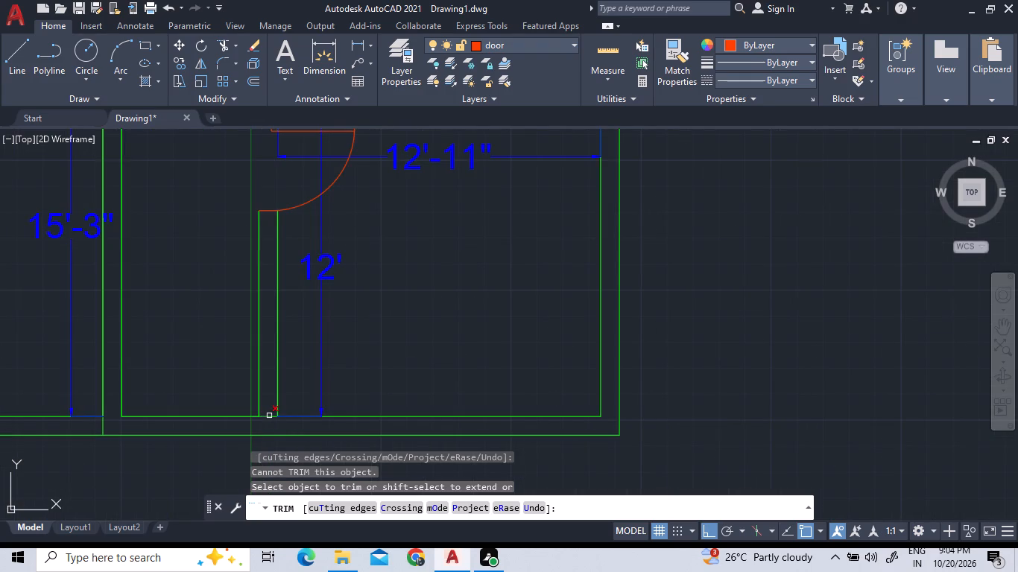
click(268, 416)
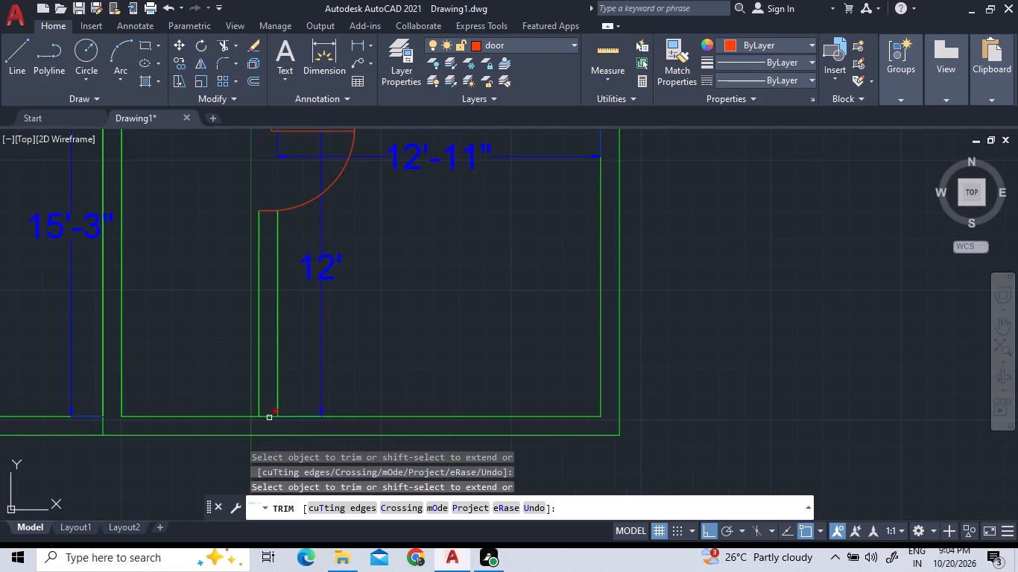
click(269, 418)
scroll(267, 397, down, 2)
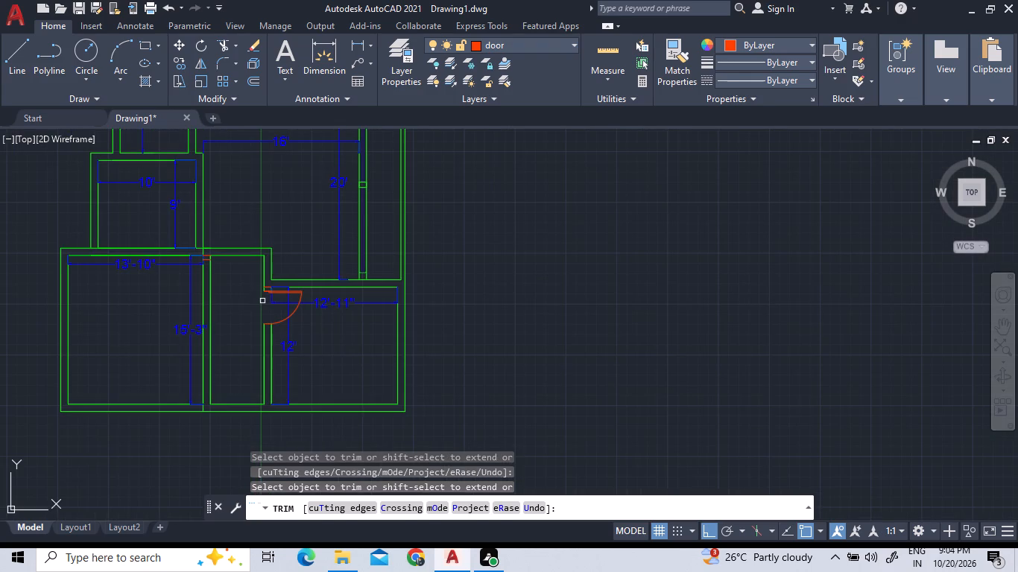
right_click(536, 328)
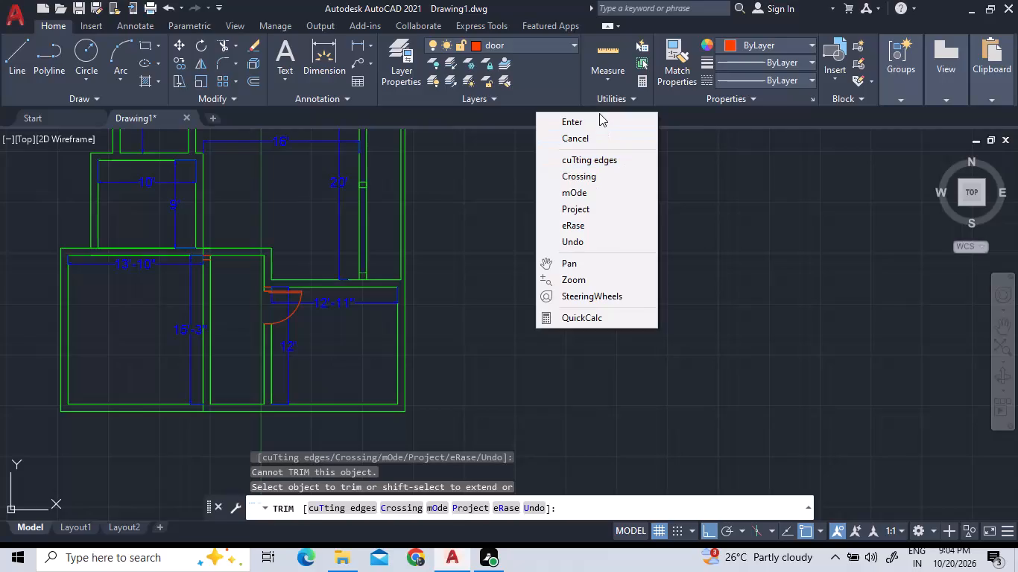
click(593, 124)
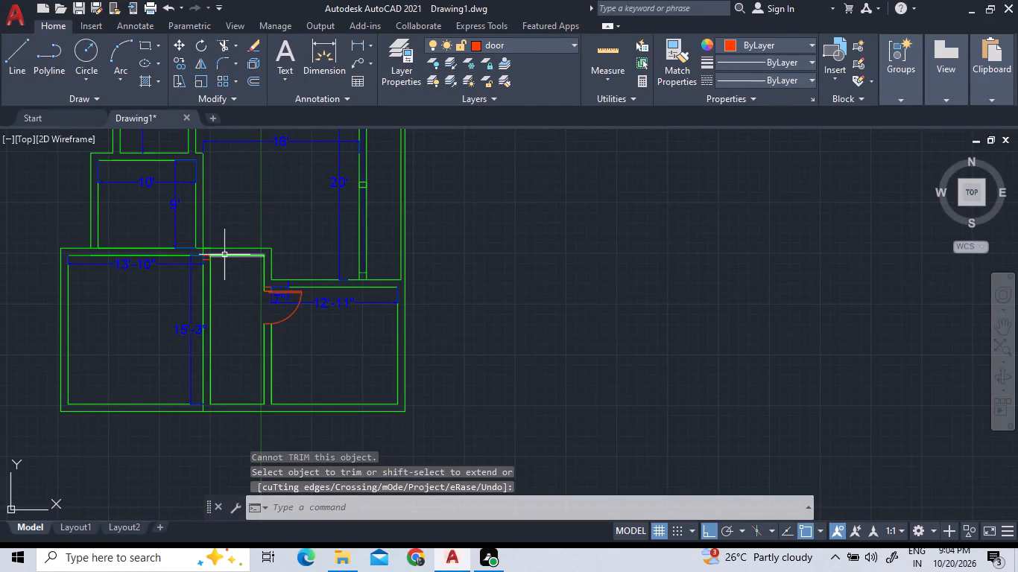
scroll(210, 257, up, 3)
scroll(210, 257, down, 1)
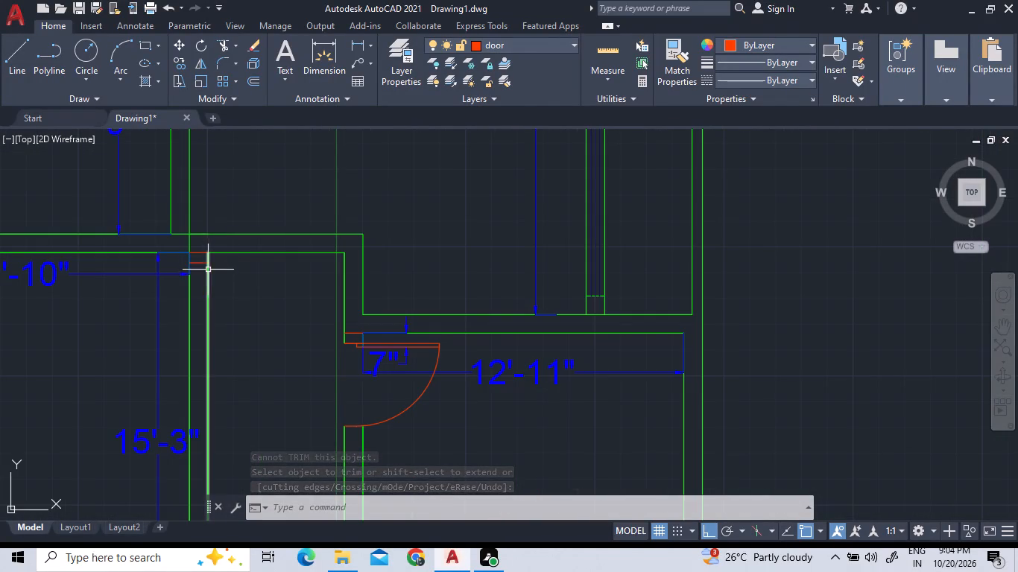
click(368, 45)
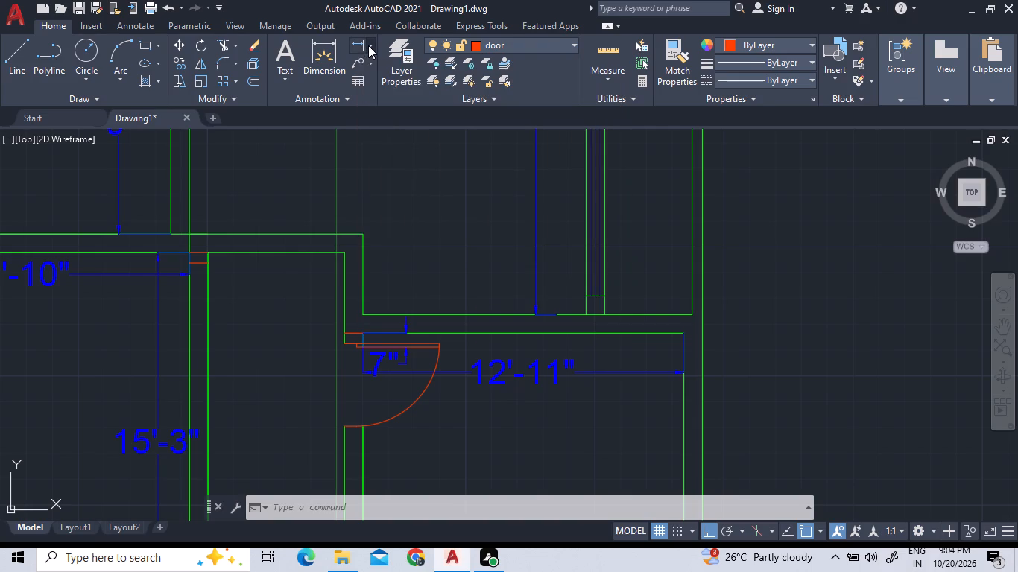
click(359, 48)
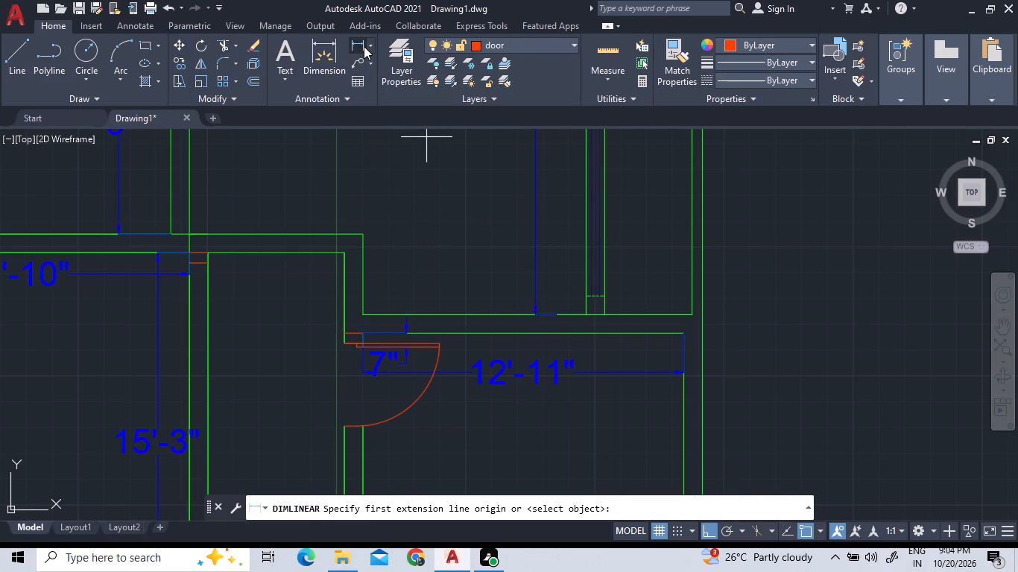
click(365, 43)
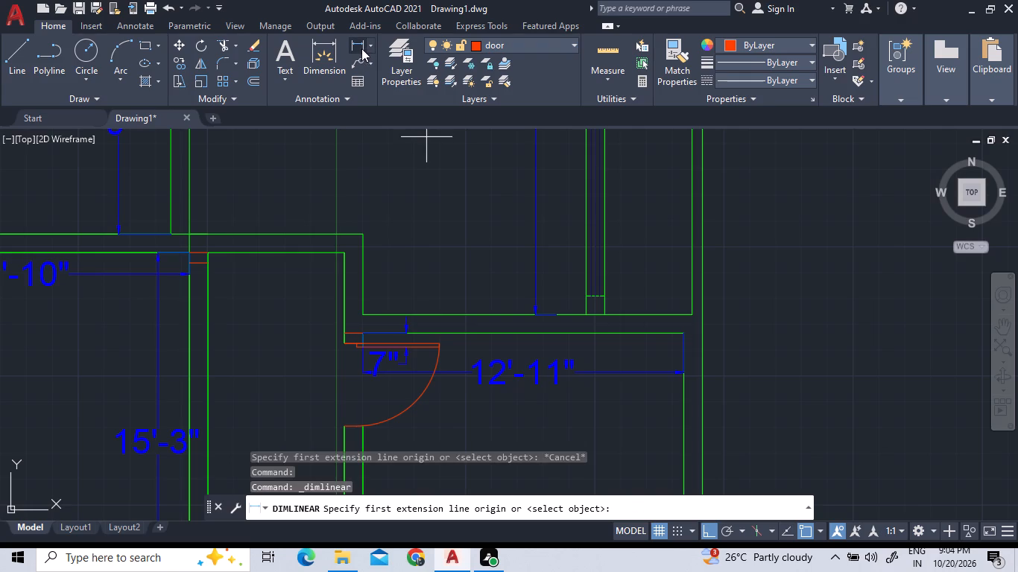
Quick-measure the passage between the southwest and southeast rooms and its adjoining partition wall.
click(607, 57)
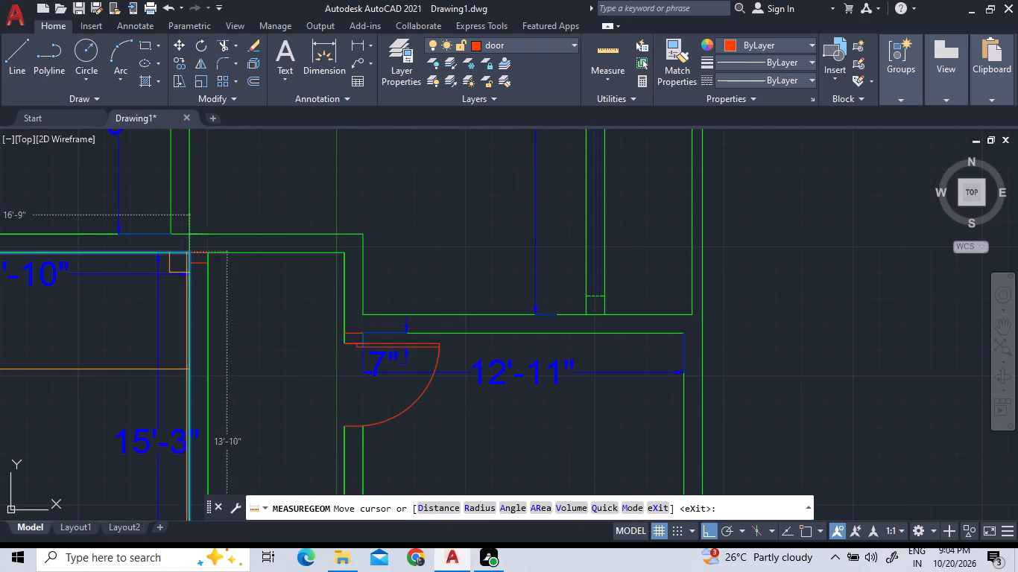
scroll(198, 355, up, 2)
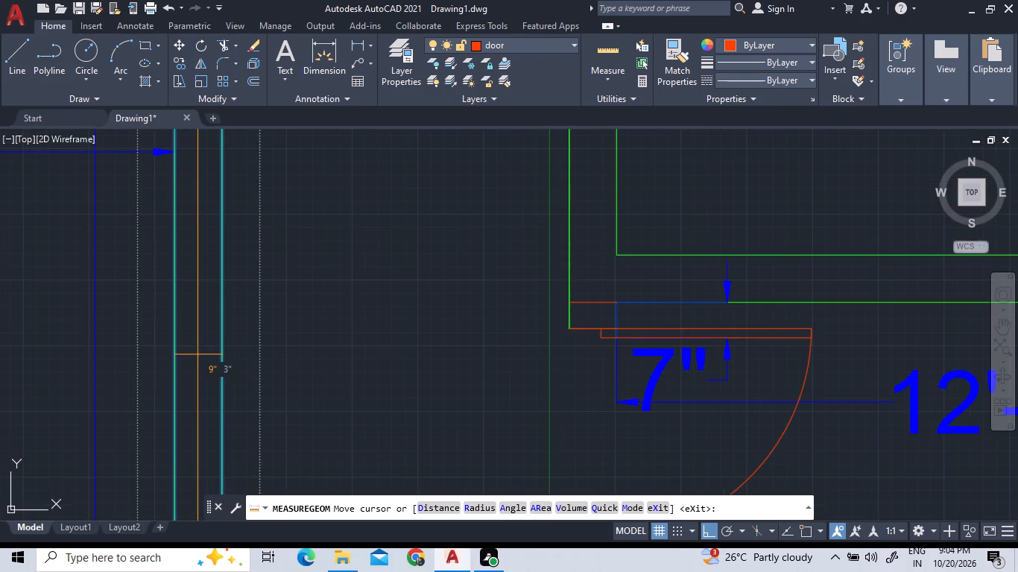
scroll(197, 372, down, 3)
right_click(252, 340)
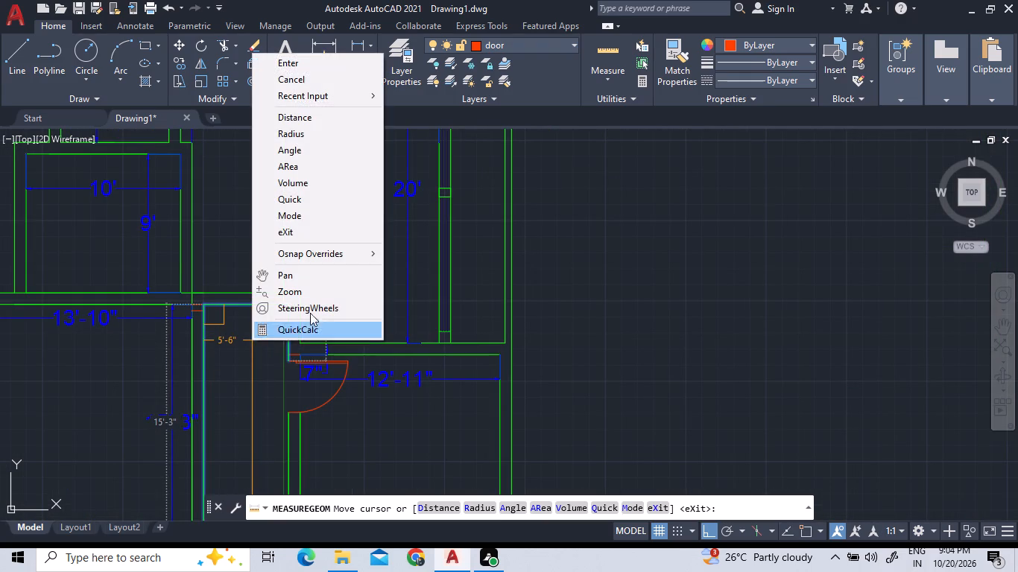
click(316, 63)
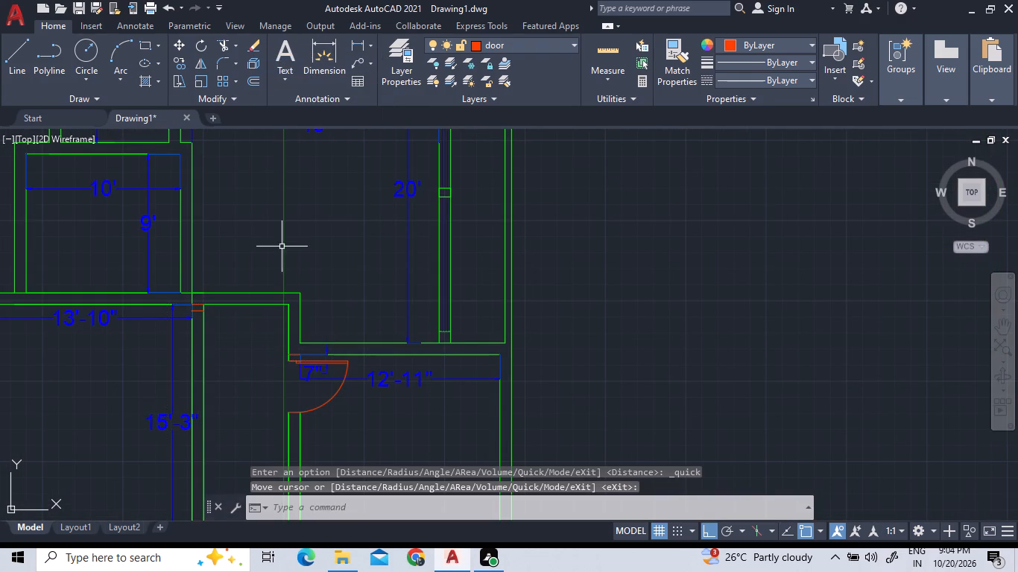
Copy the southeast room's door block about 4'-7" west into the passage.
click(344, 424)
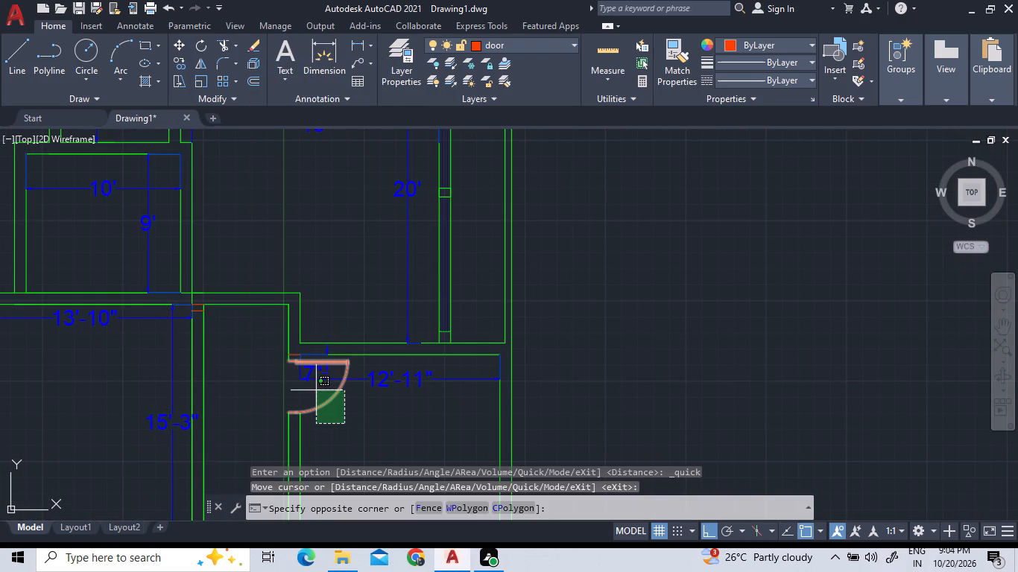
click(316, 390)
right_click(314, 387)
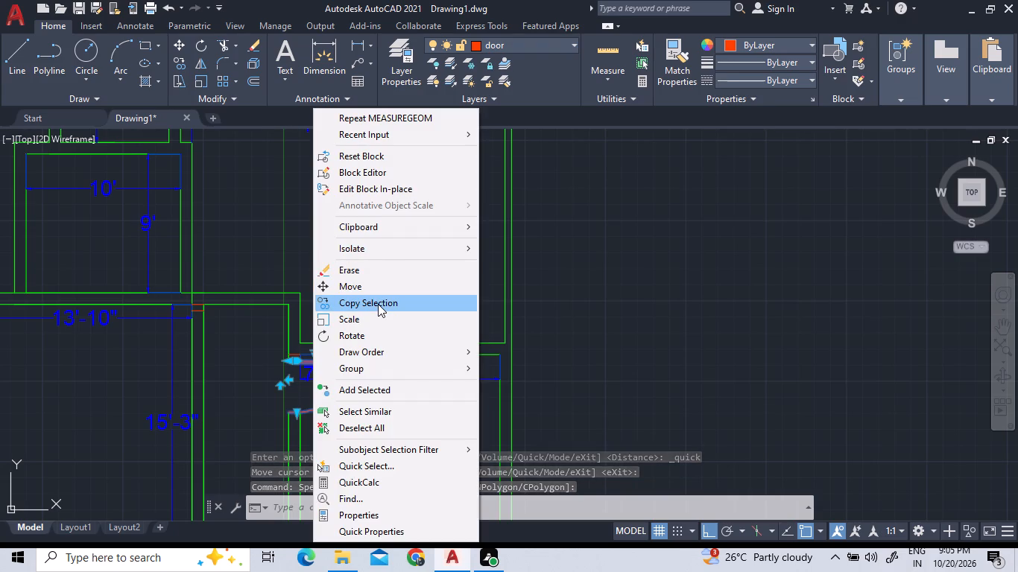
click(378, 304)
click(350, 375)
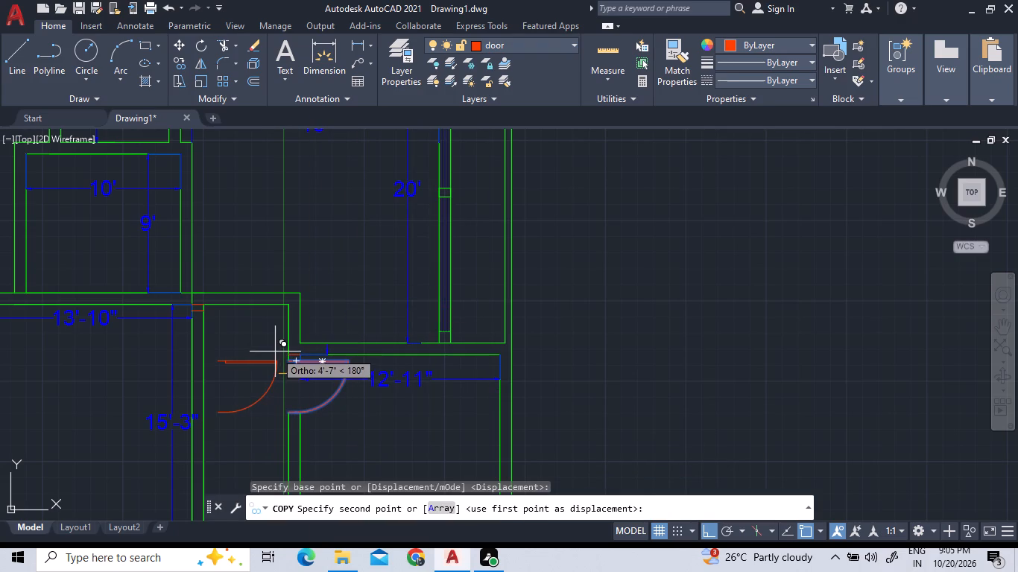
click(275, 352)
right_click(537, 300)
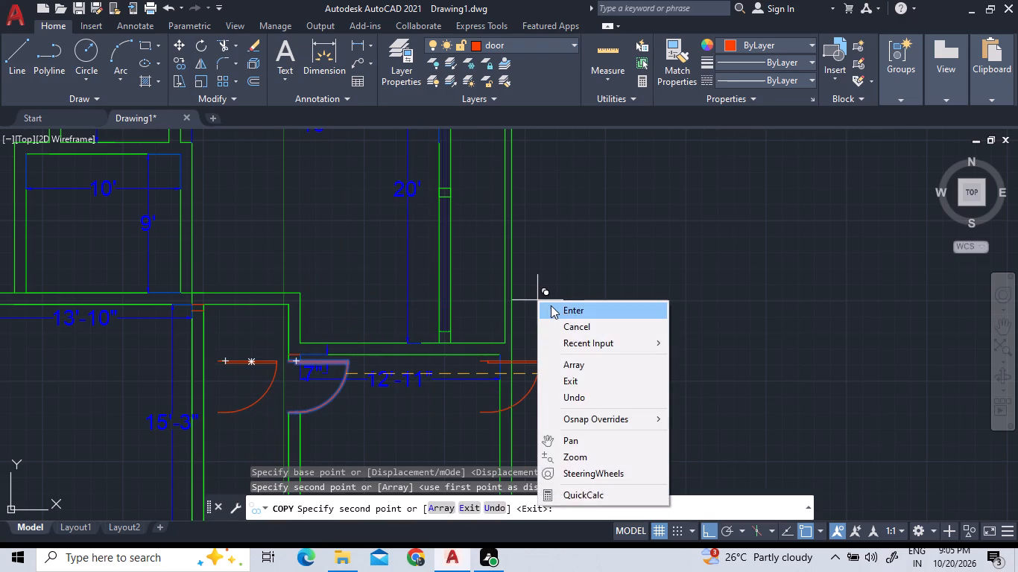
click(552, 305)
Move the copied door block so its upper west end meets the west end of the door mark on the southwest room's east wall.
click(247, 375)
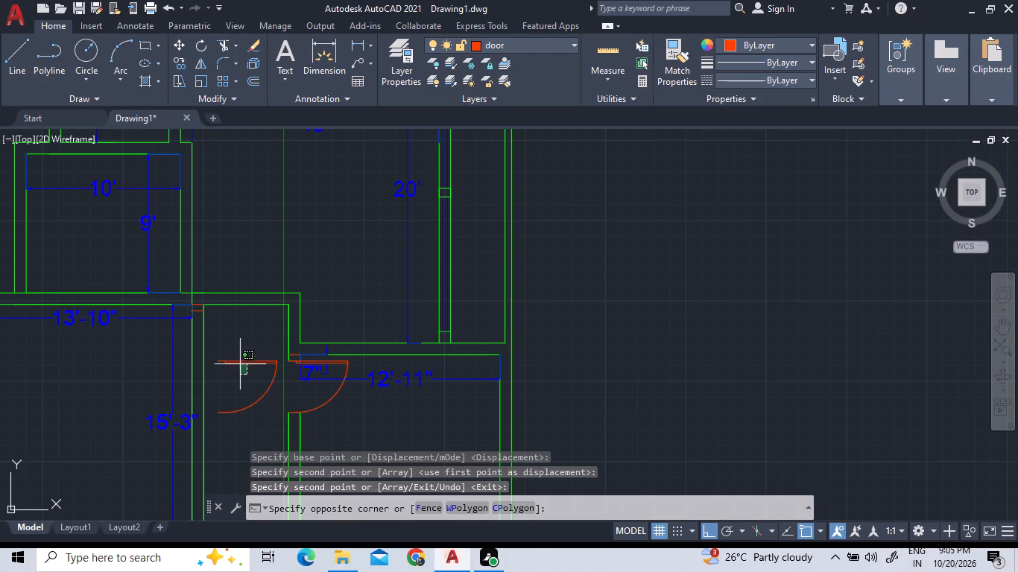
click(234, 347)
right_click(225, 348)
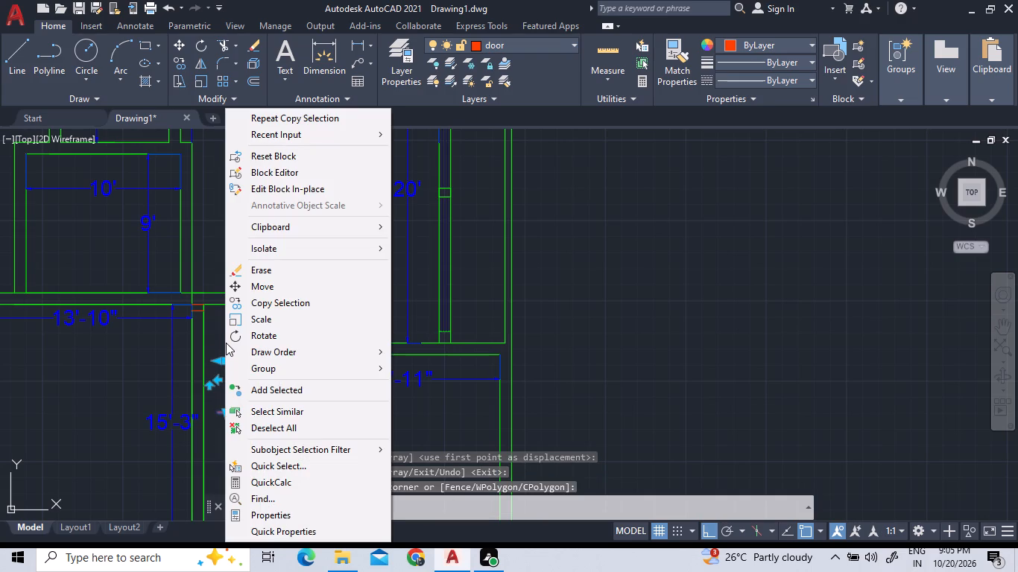
click(250, 290)
scroll(215, 375, up, 4)
scroll(215, 343, down, 2)
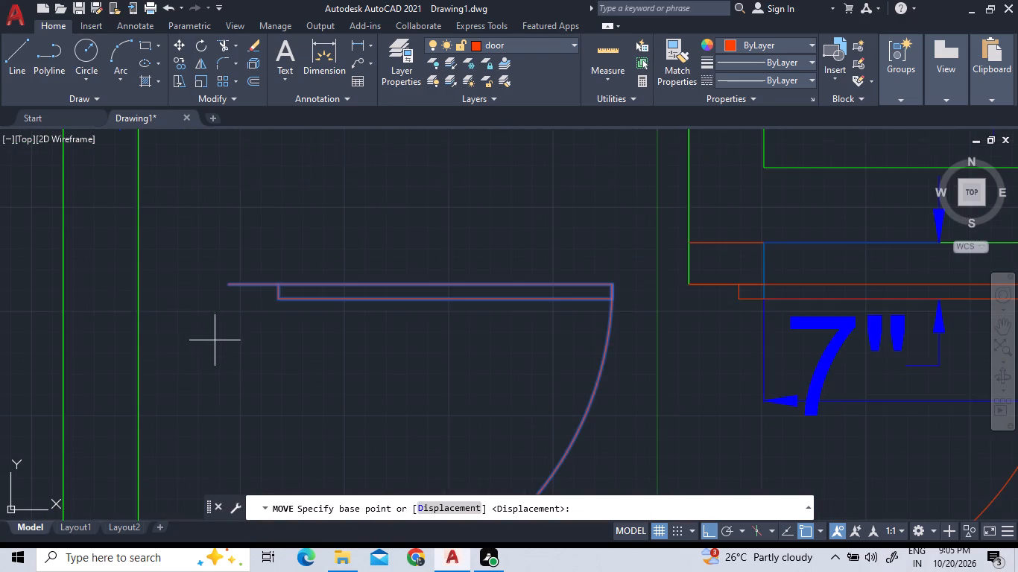
scroll(215, 343, down, 1)
scroll(201, 318, up, 2)
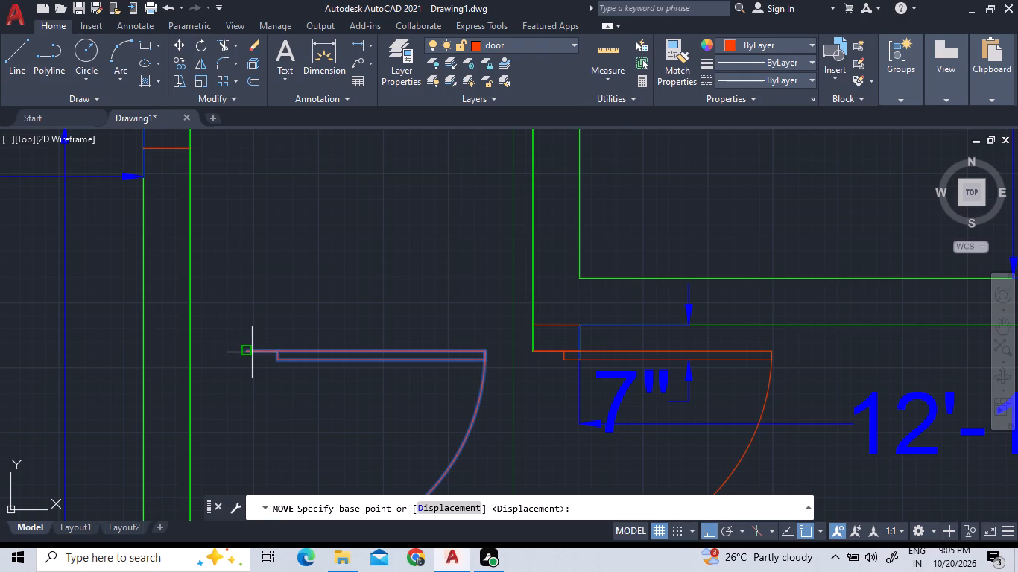
click(249, 349)
scroll(254, 168, down, 3)
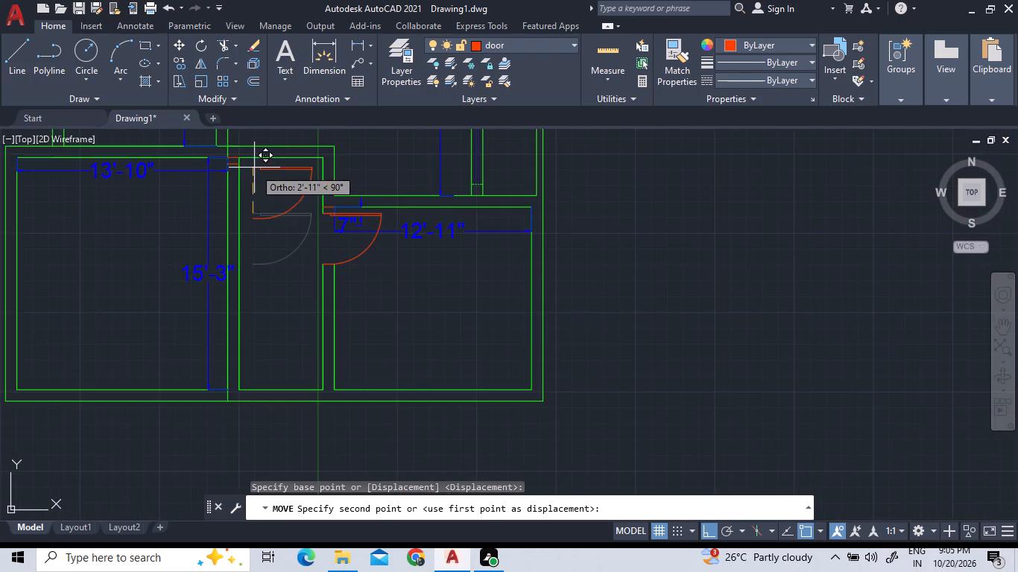
scroll(226, 147, up, 4)
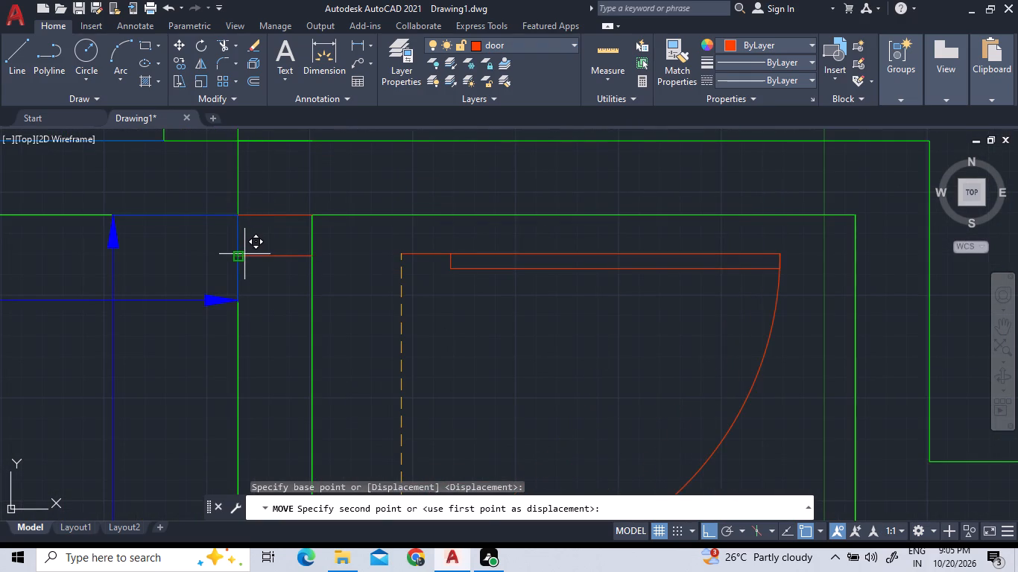
scroll(244, 257, up, 2)
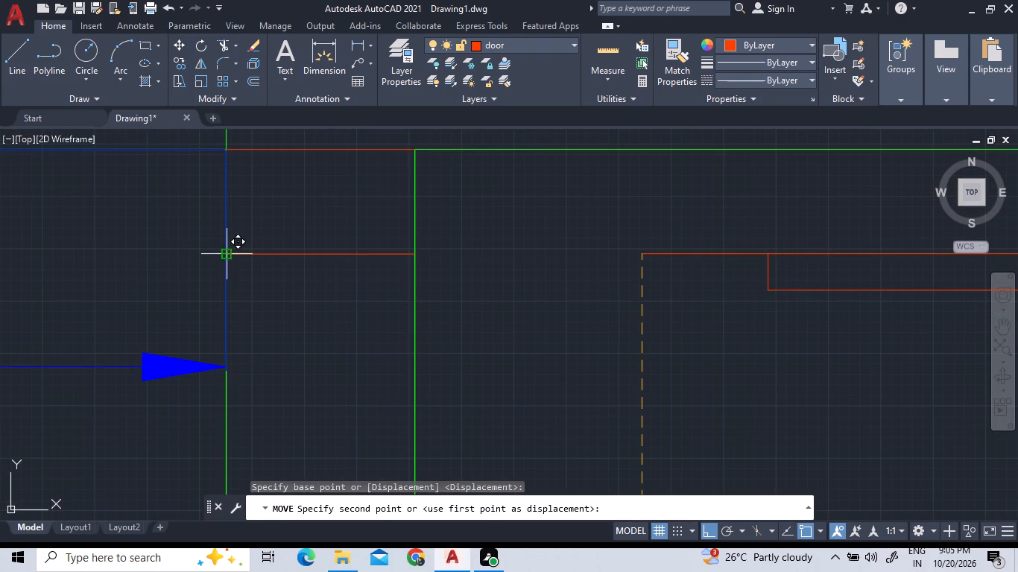
click(226, 252)
scroll(240, 245, down, 2)
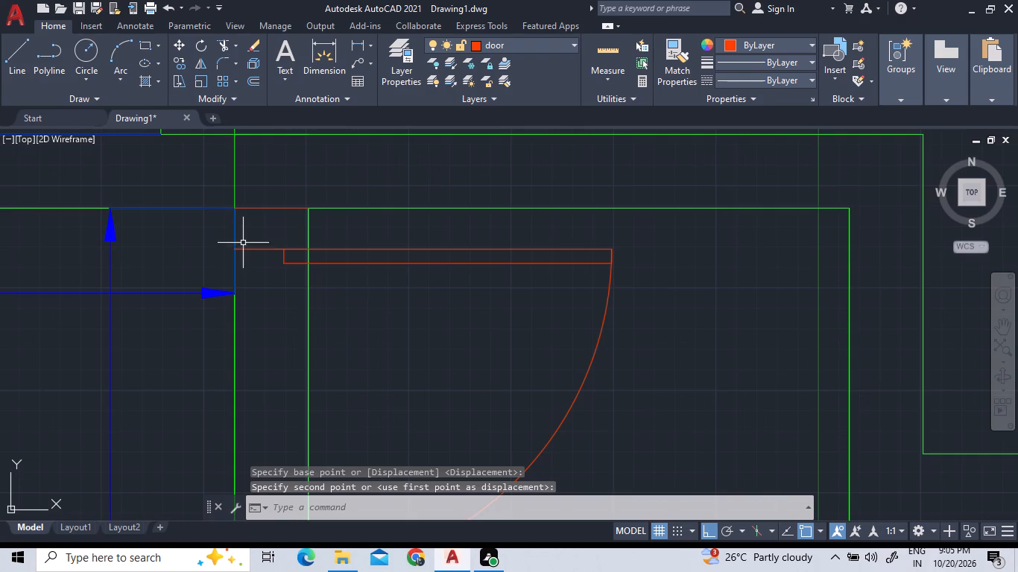
scroll(283, 256, down, 4)
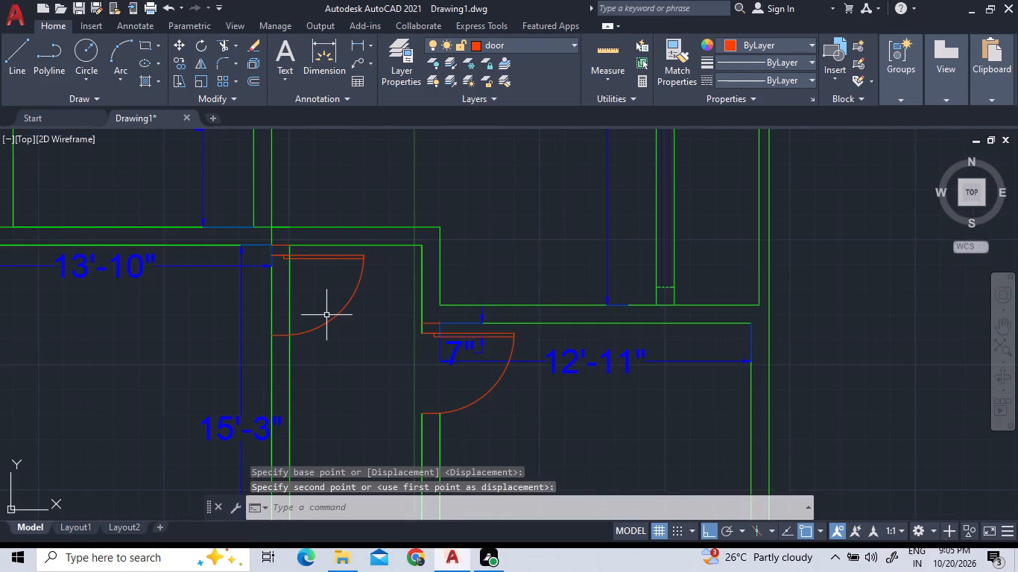
Stretch the copied door block's south end slightly north to narrow its opening.
click(327, 320)
click(282, 334)
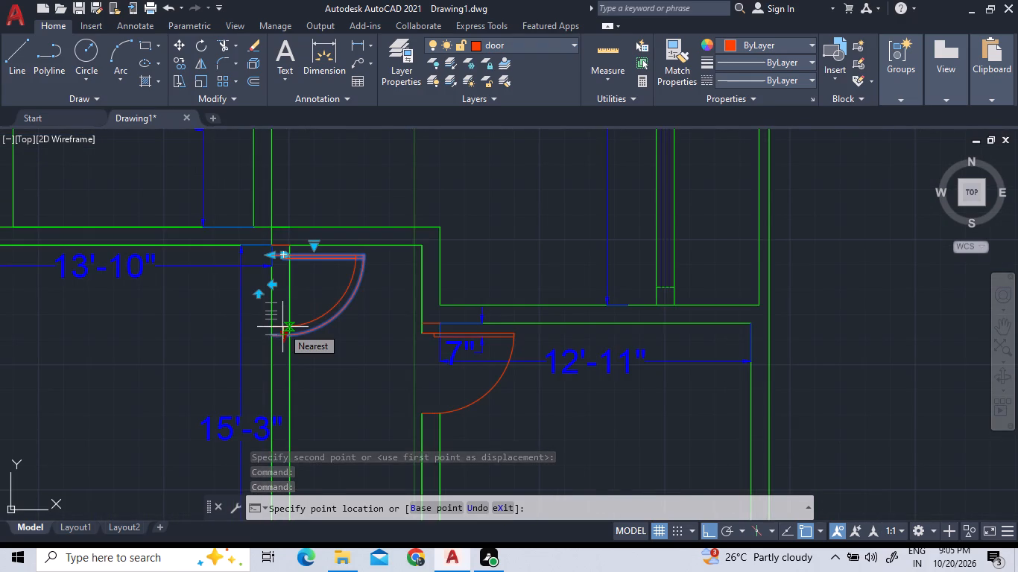
click(282, 327)
Mirror the narrowed door block about a horizontal line through its south end, keeping the source, to form a double door.
scroll(308, 305, down, 2)
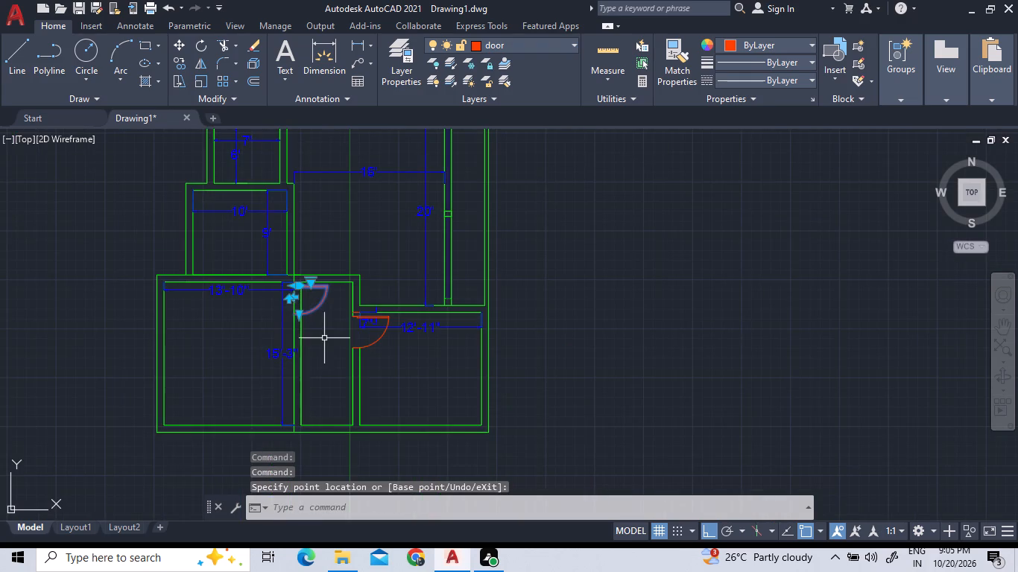
scroll(309, 328, up, 3)
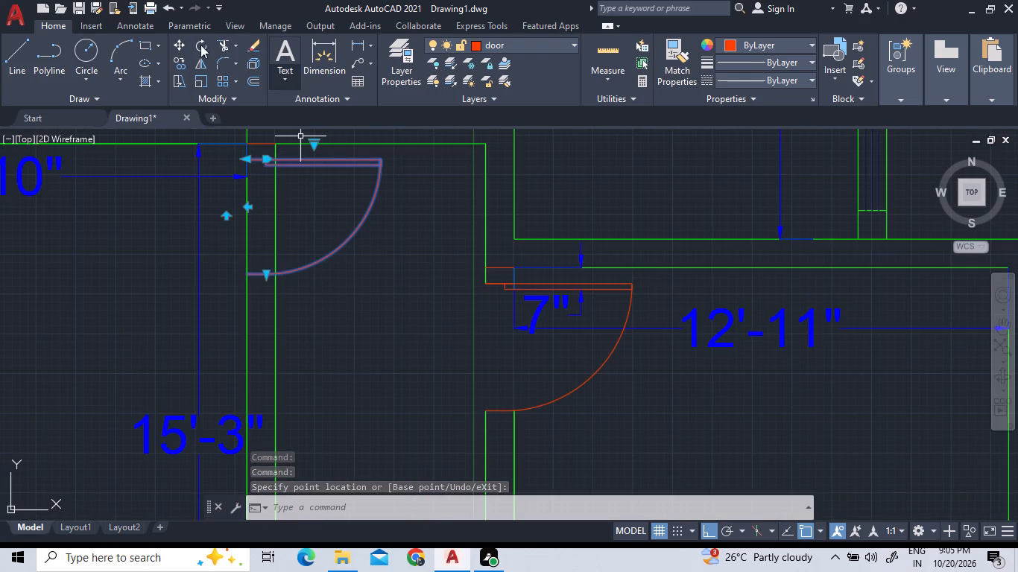
click(197, 57)
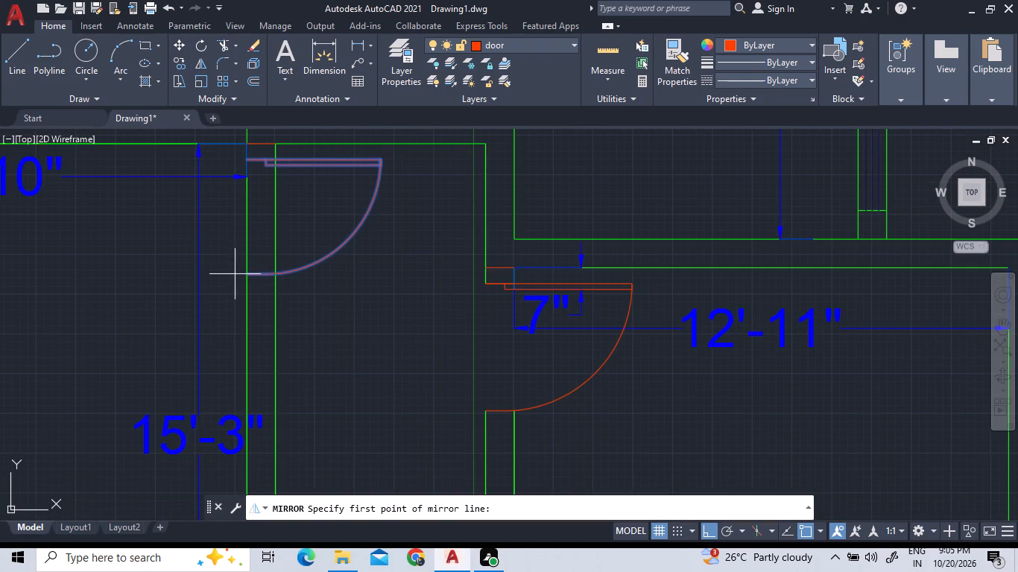
click(249, 271)
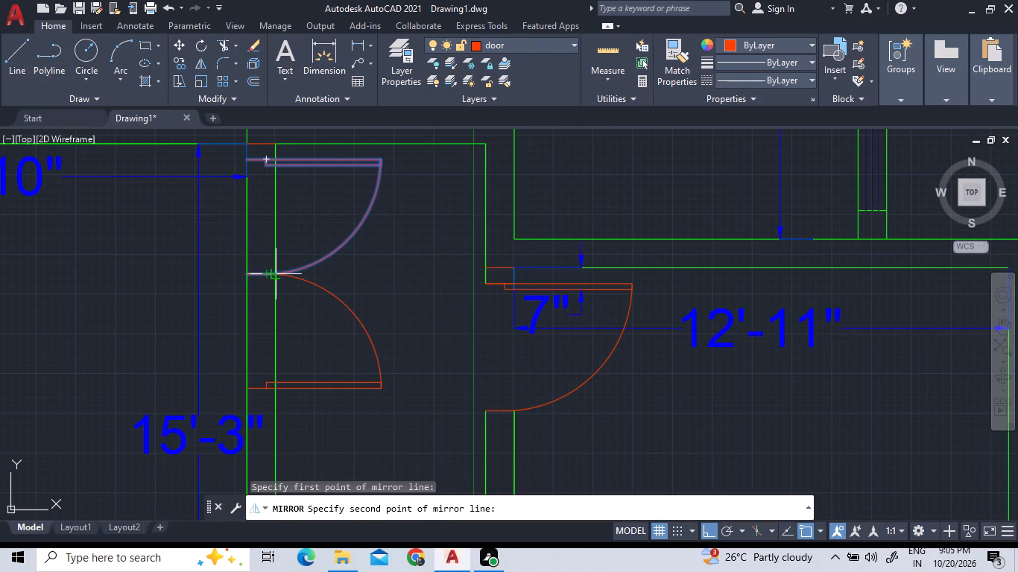
click(278, 276)
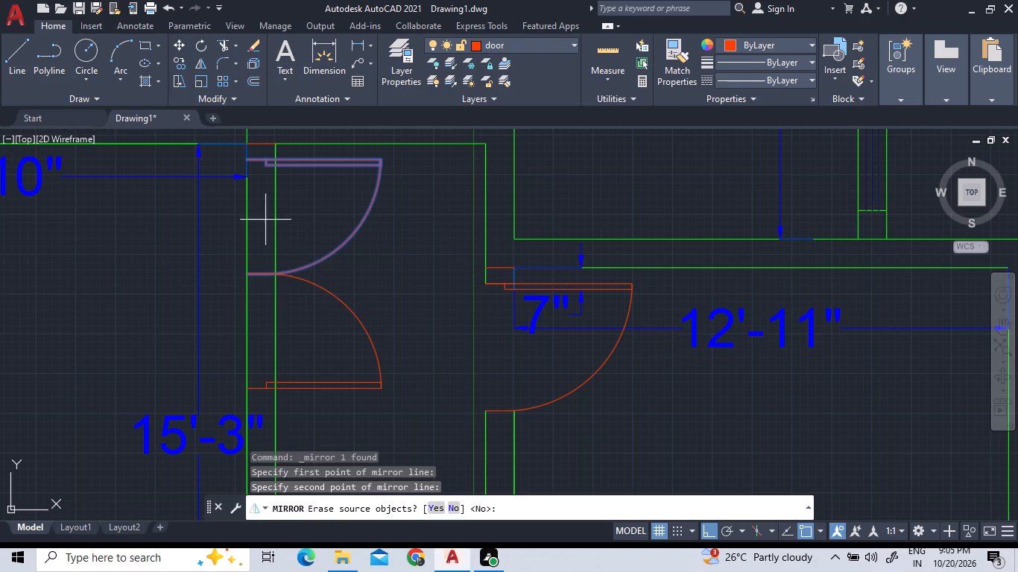
click(455, 509)
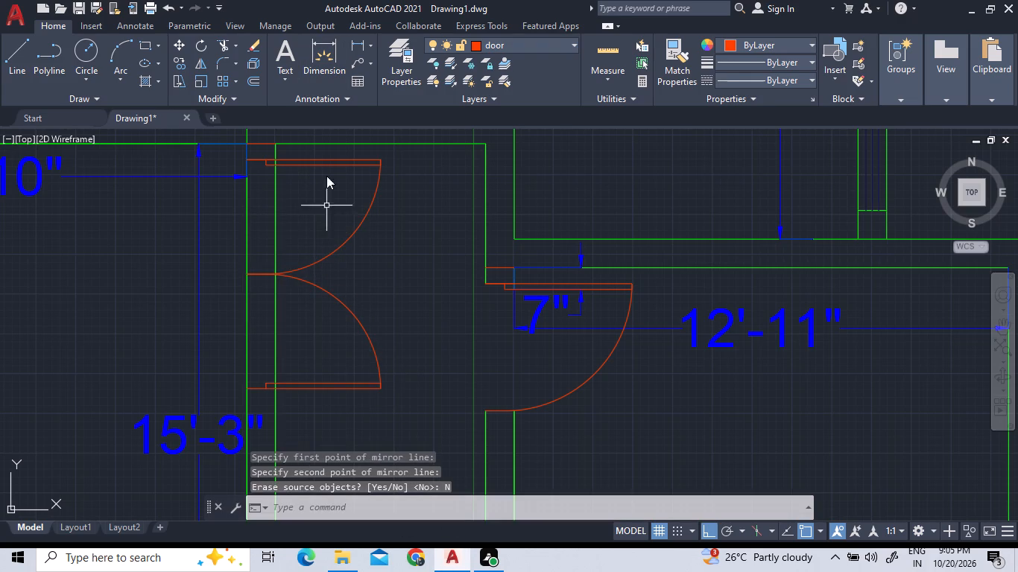
Trim both face lines of the southwest room's east wall across the double door's north leaf, including the short pieces near its jamb.
click(223, 48)
click(282, 209)
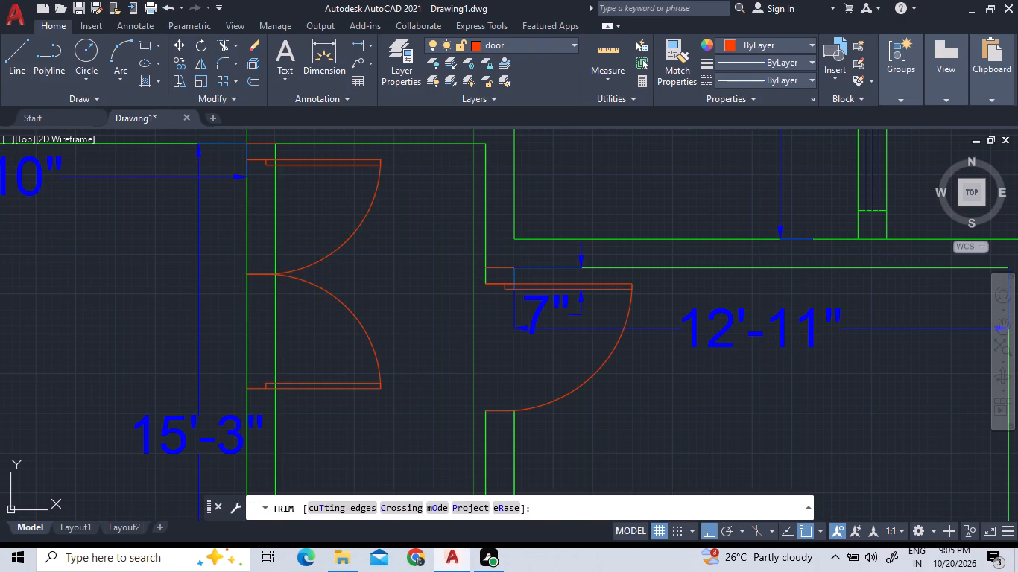
click(223, 210)
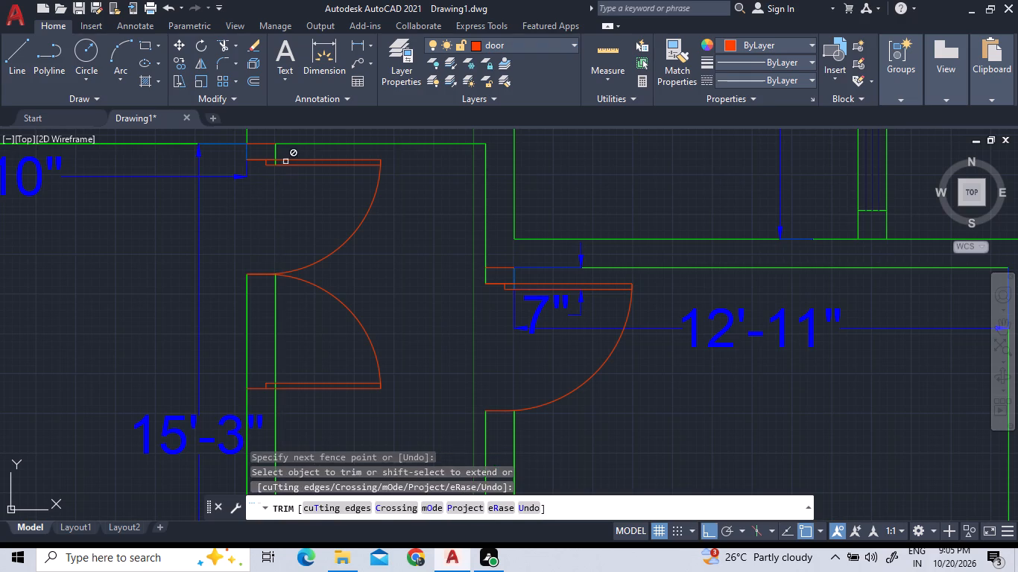
click(275, 162)
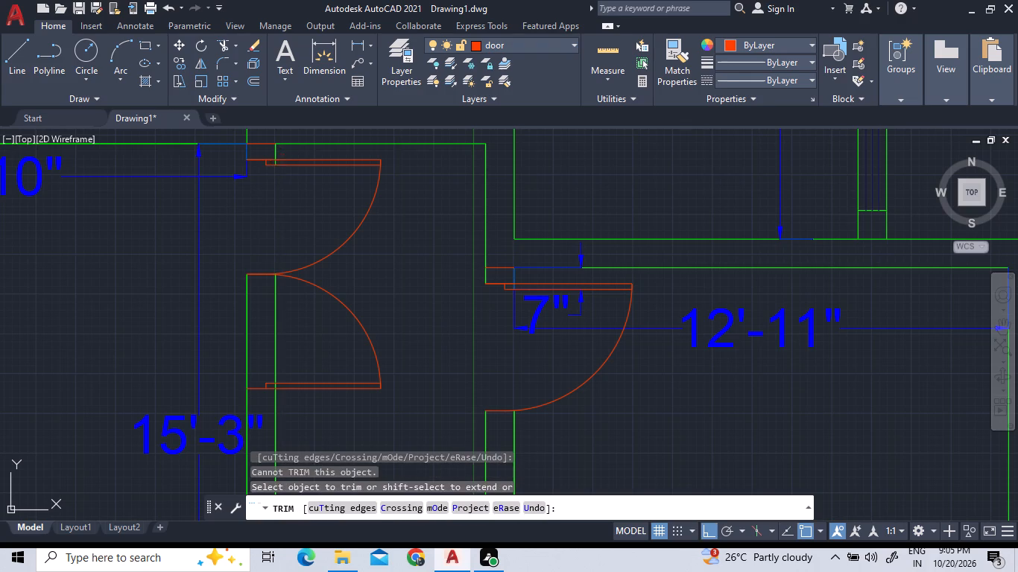
click(276, 156)
double_click(274, 159)
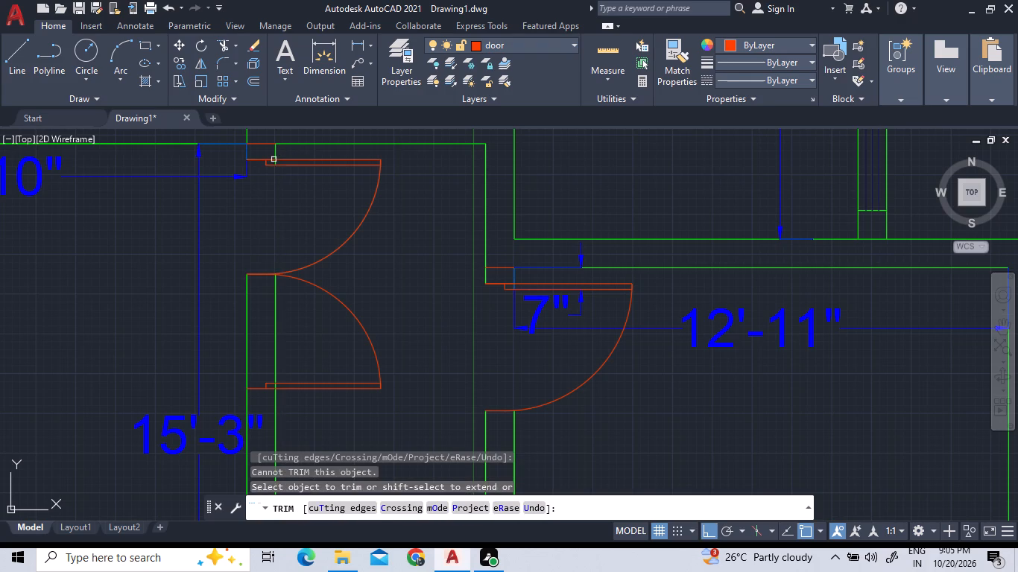
click(276, 154)
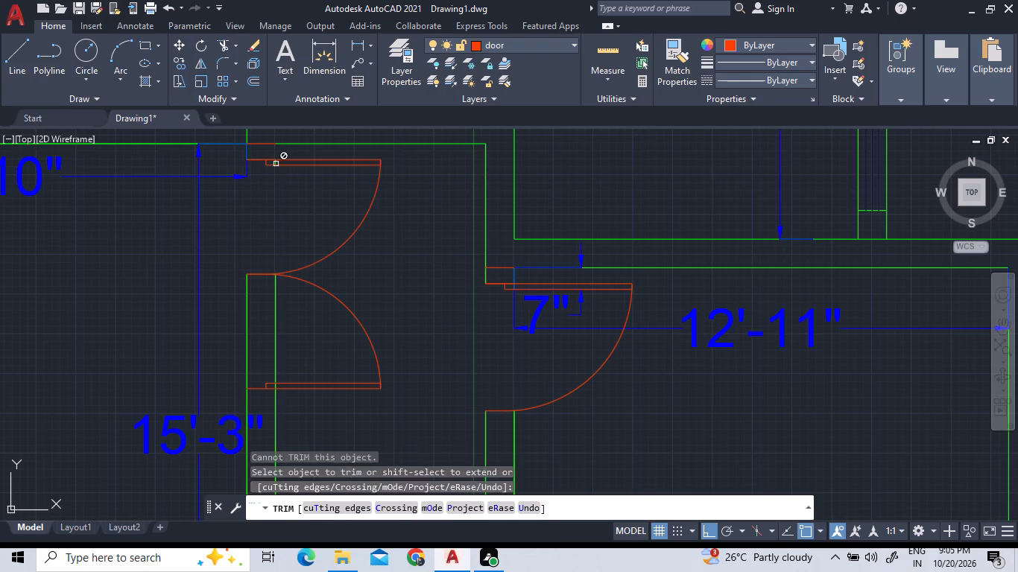
click(276, 163)
scroll(276, 154, up, 3)
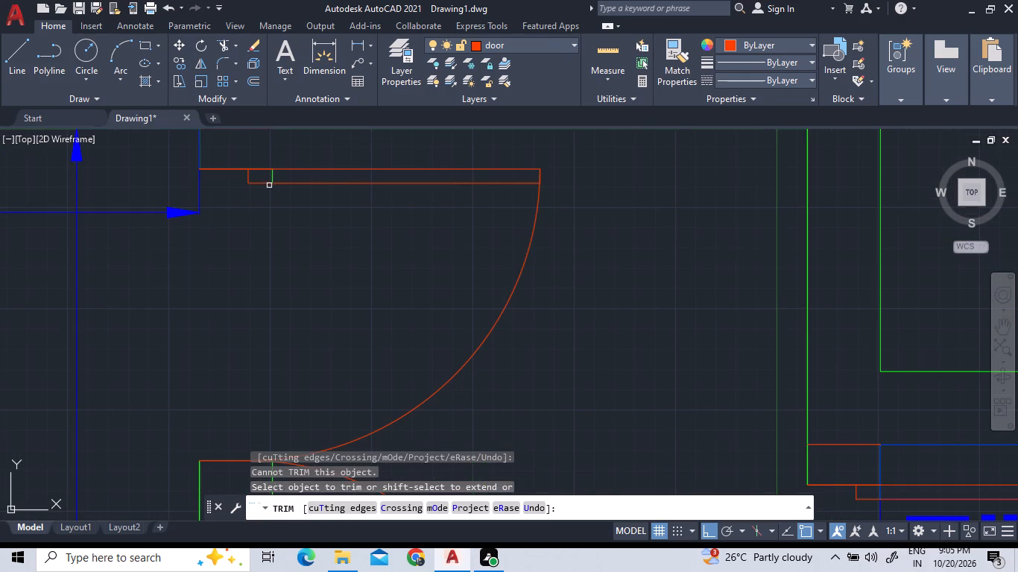
click(271, 178)
Trim both face lines of the southwest room's east wall across the double door's south leaf, including the piece inside the leaf.
scroll(274, 184, down, 4)
scroll(286, 244, down, 3)
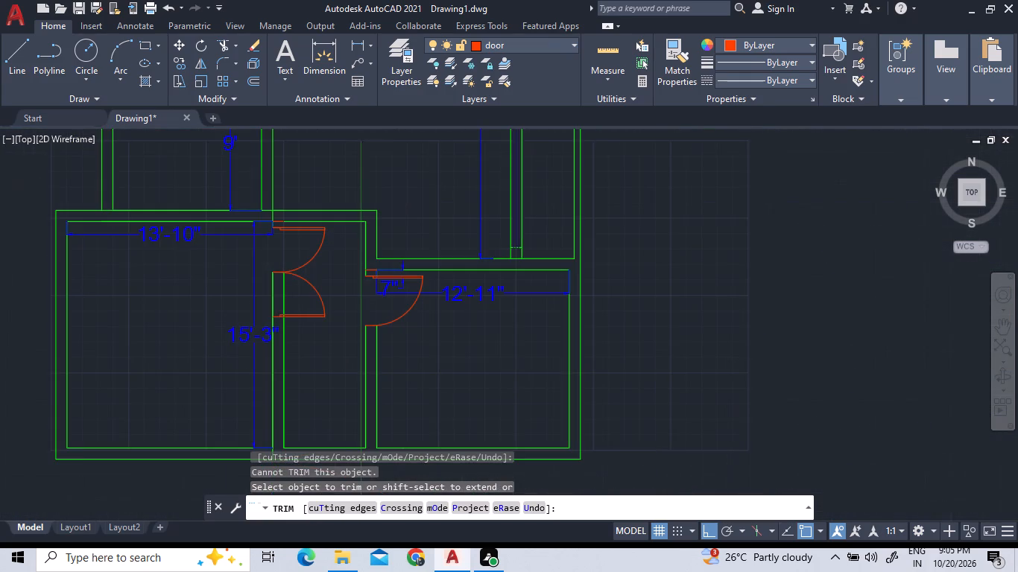
click(295, 287)
click(265, 287)
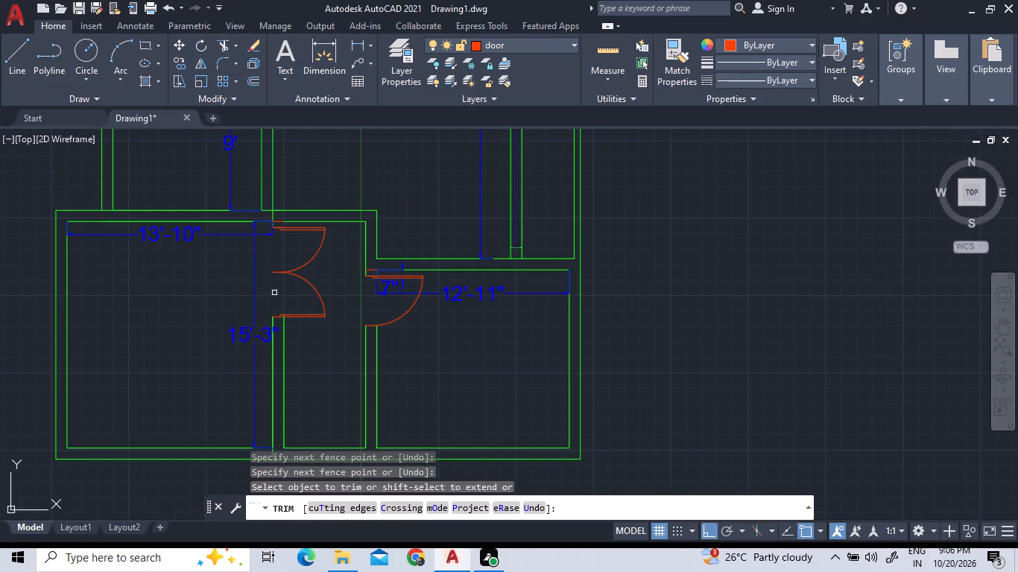
scroll(282, 308, up, 4)
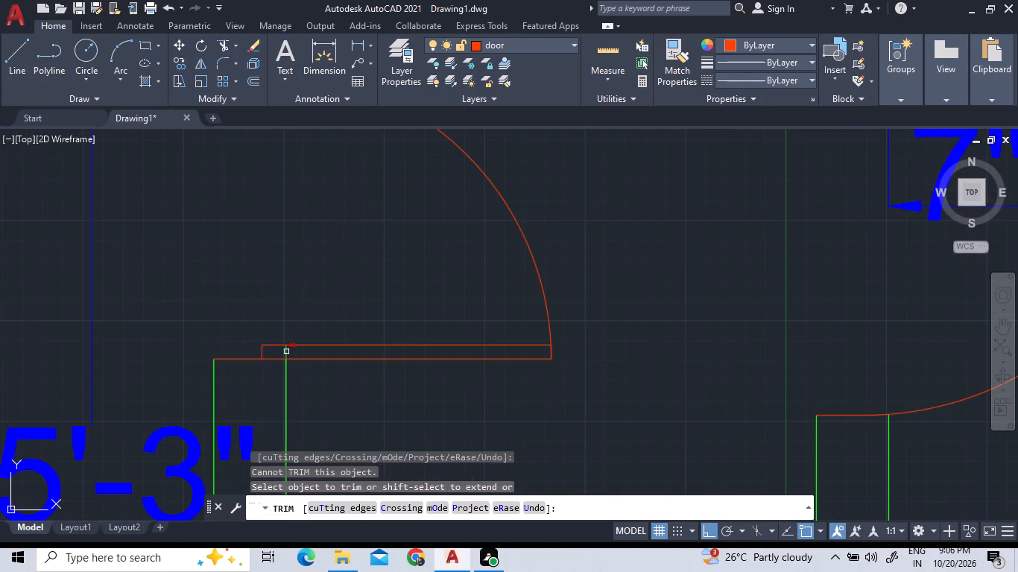
click(286, 352)
click(286, 353)
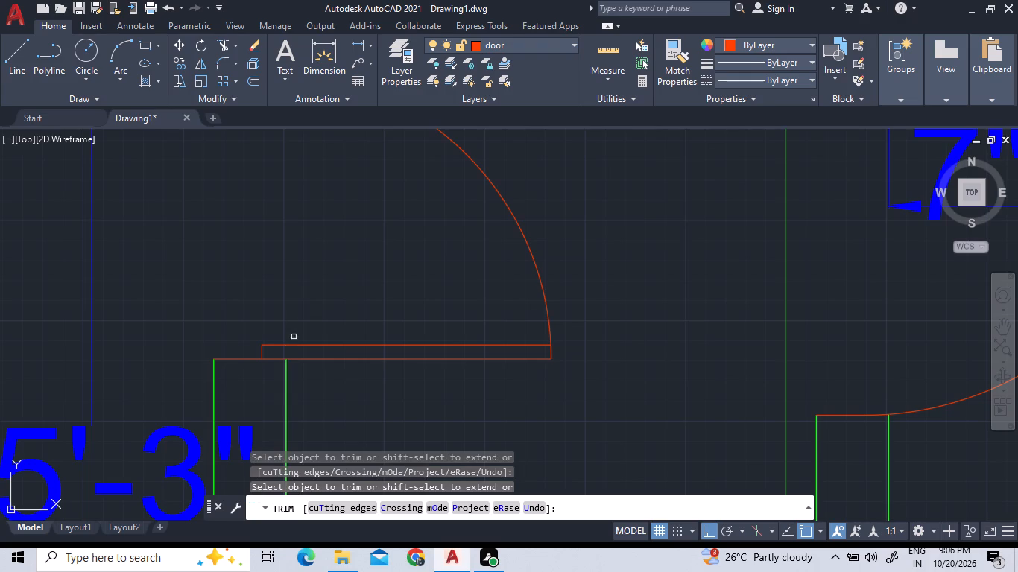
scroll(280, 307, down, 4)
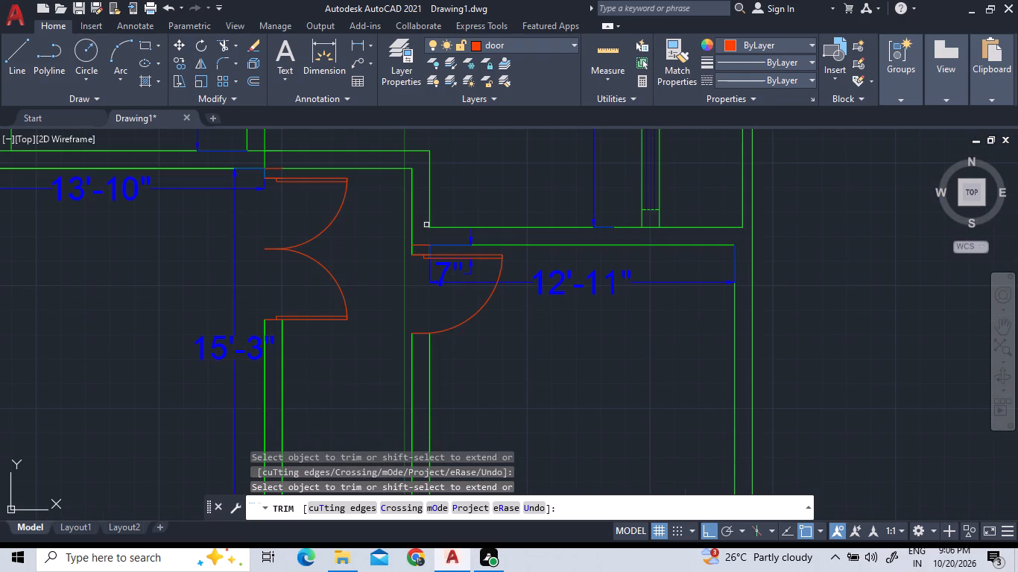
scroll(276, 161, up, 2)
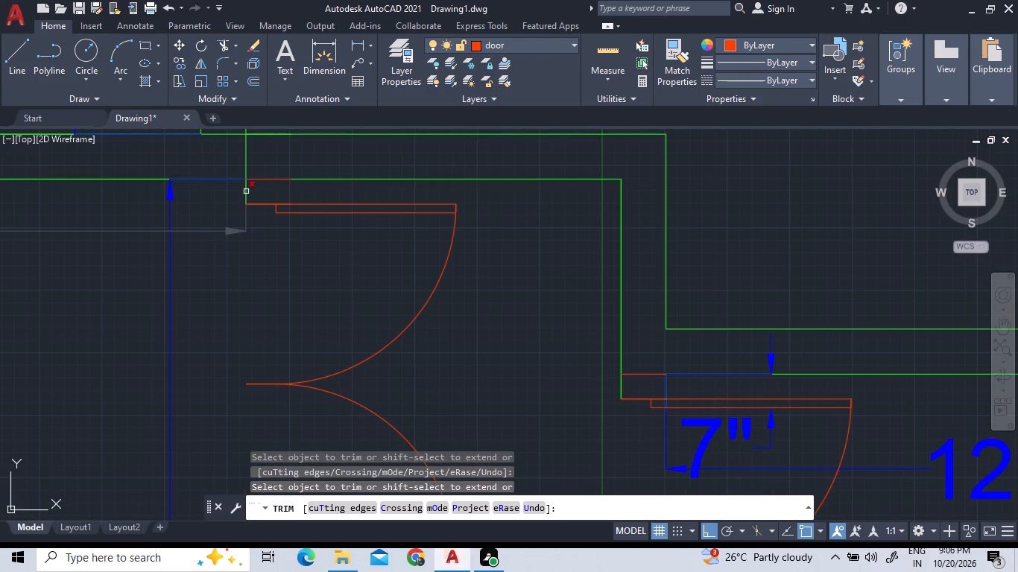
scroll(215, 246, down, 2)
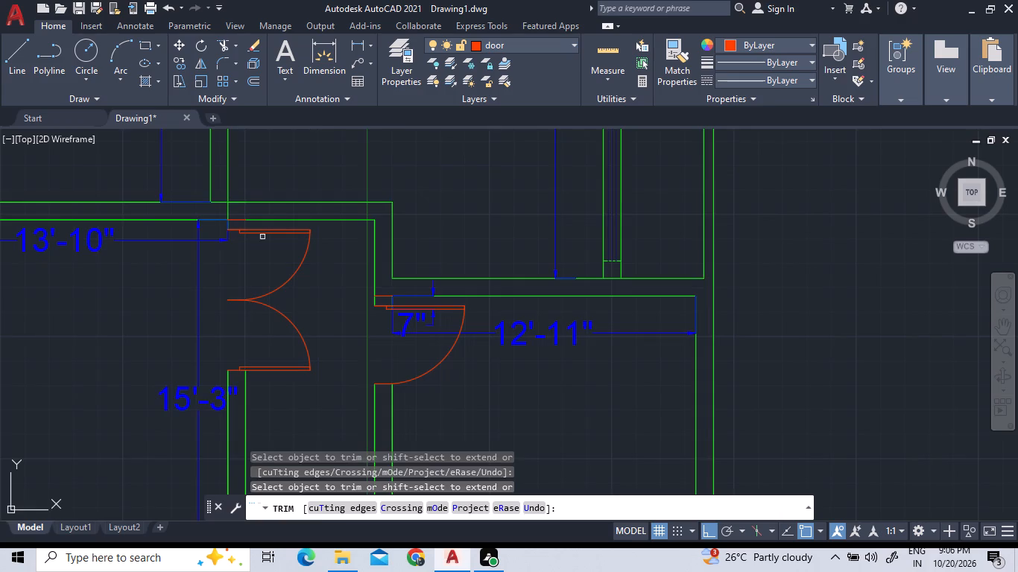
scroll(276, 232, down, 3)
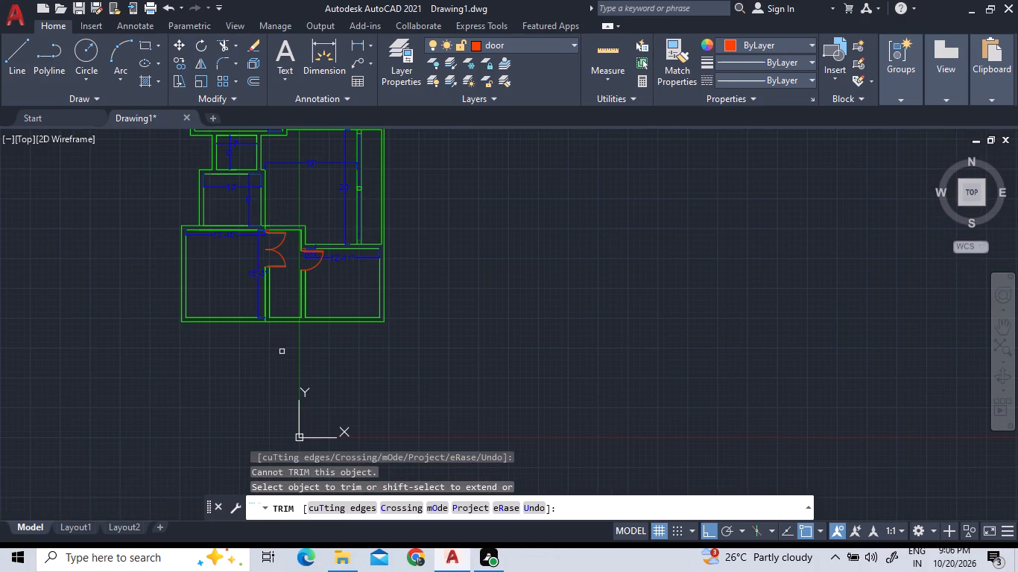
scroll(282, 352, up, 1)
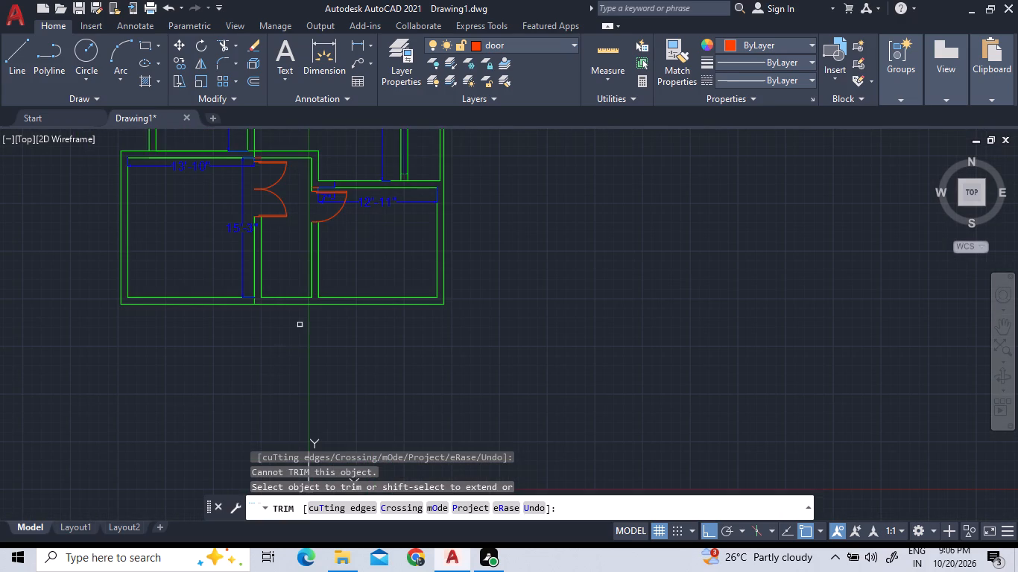
Measure the distances around the double door and the narrow passage between the two south rooms.
scroll(303, 312, up, 2)
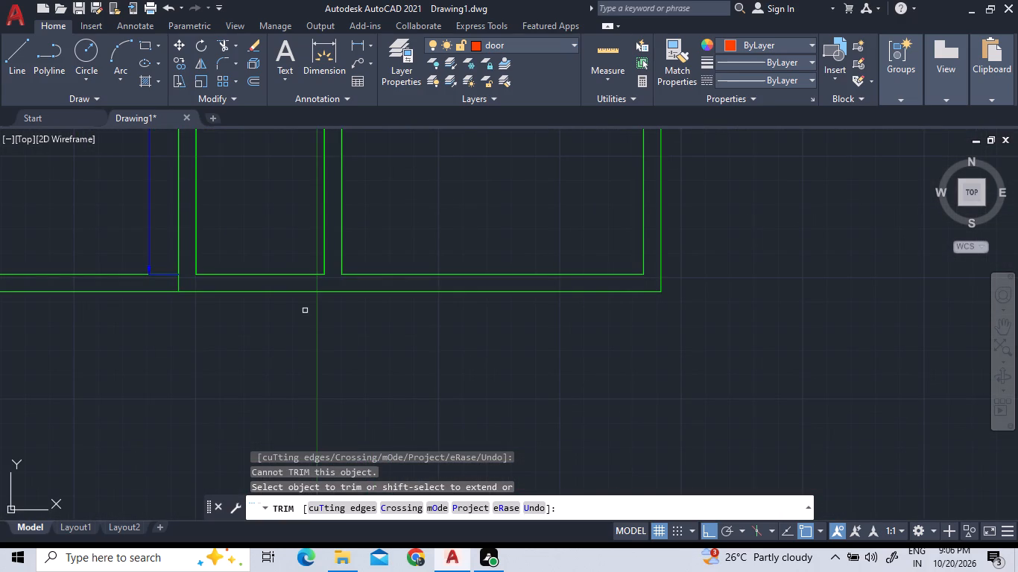
scroll(305, 311, down, 4)
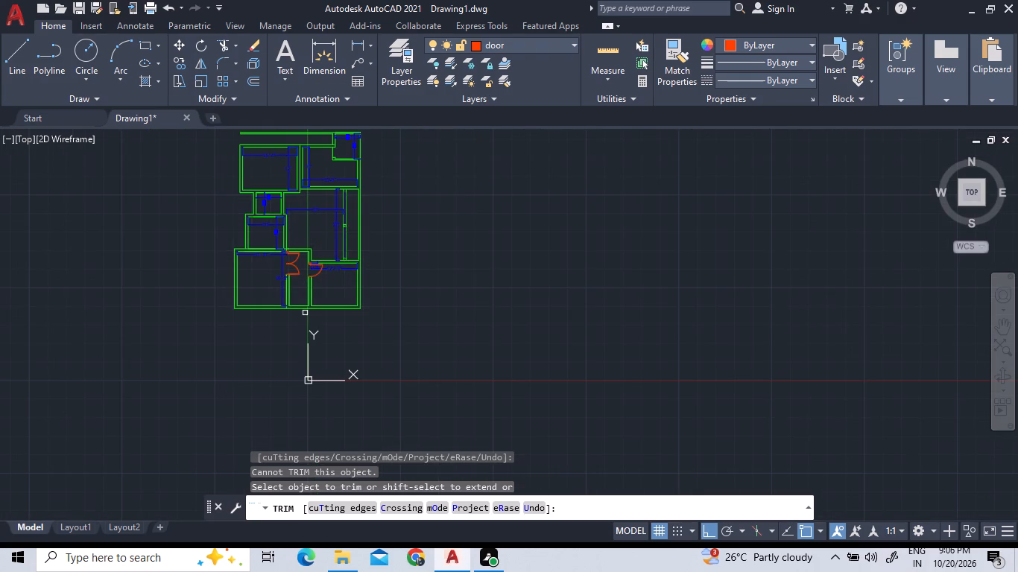
scroll(303, 289, up, 3)
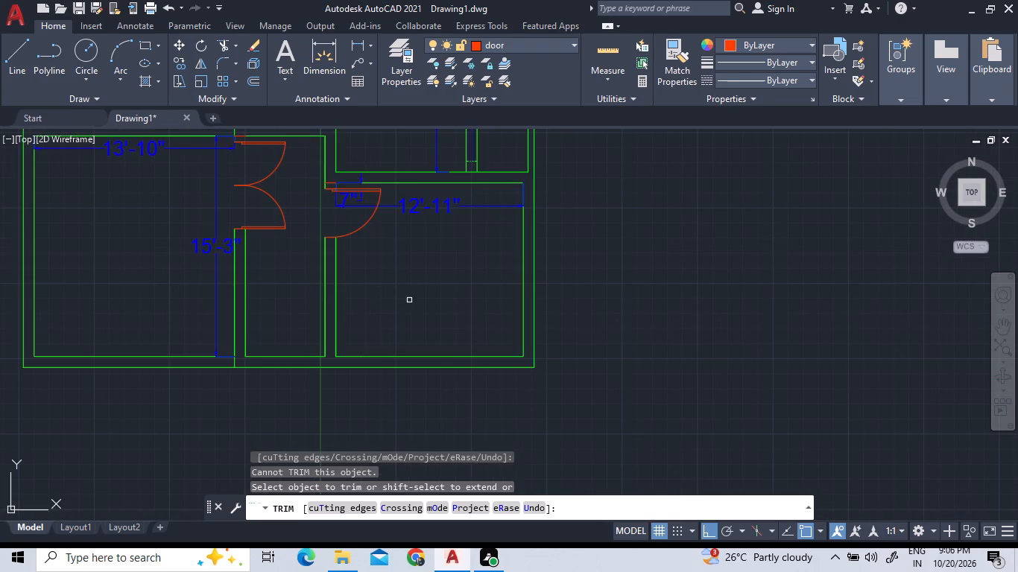
right_click(409, 300)
click(414, 304)
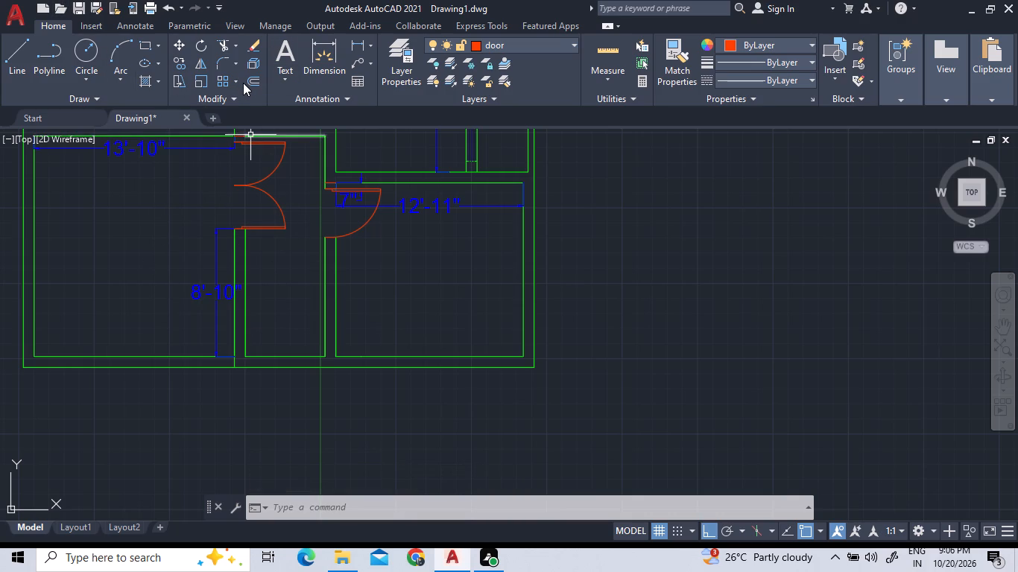
click(619, 62)
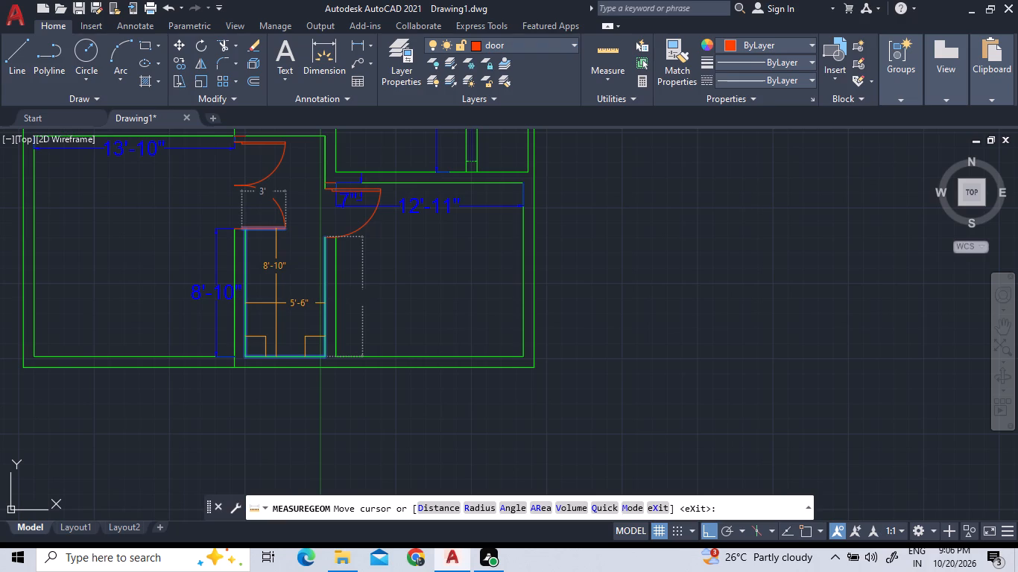
Offset the passage's south wall inner face line 2'6" north into the passage.
click(252, 84)
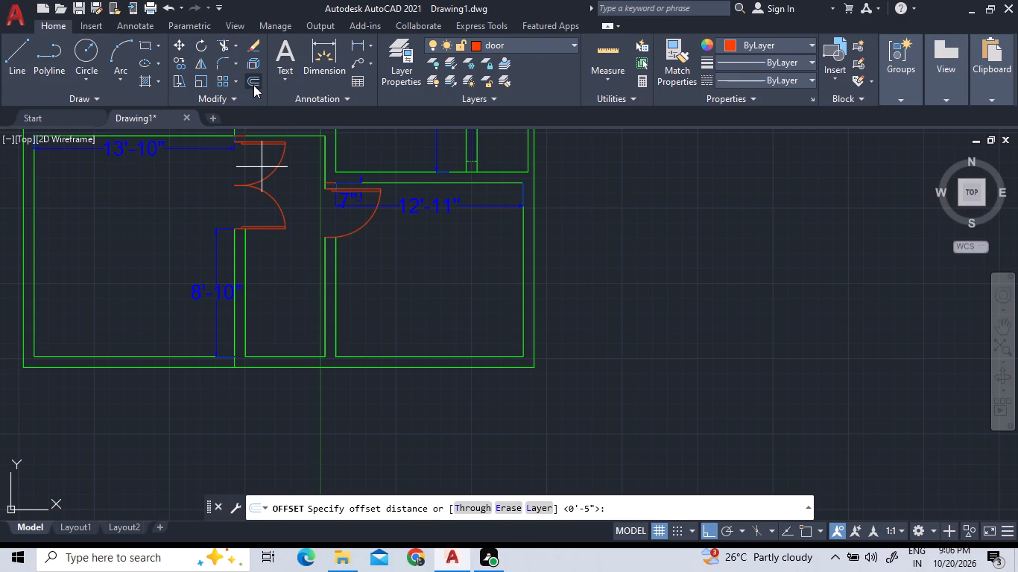
key(2)
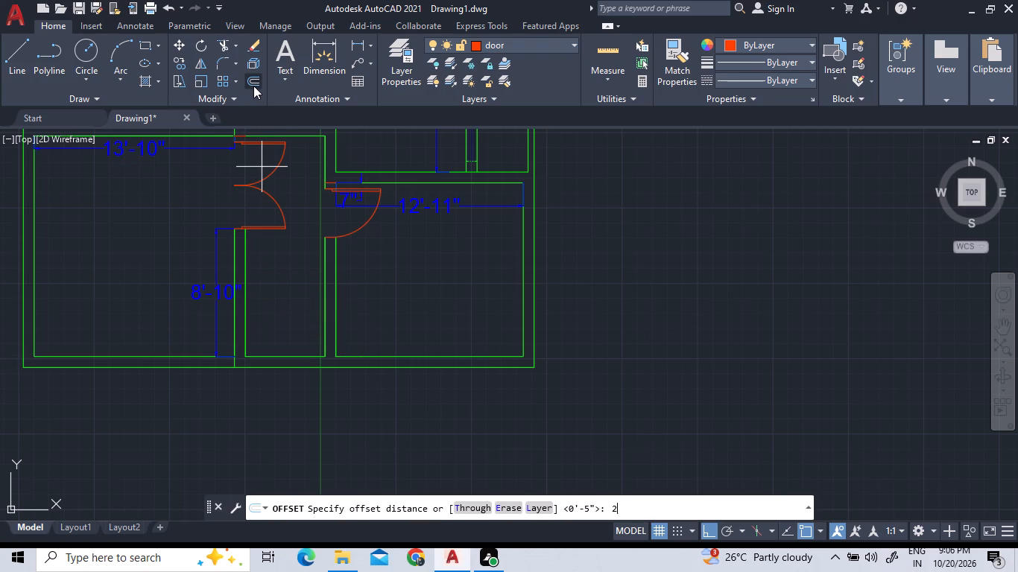
key(BackSpace)
text(2')
text(6")
key(Return)
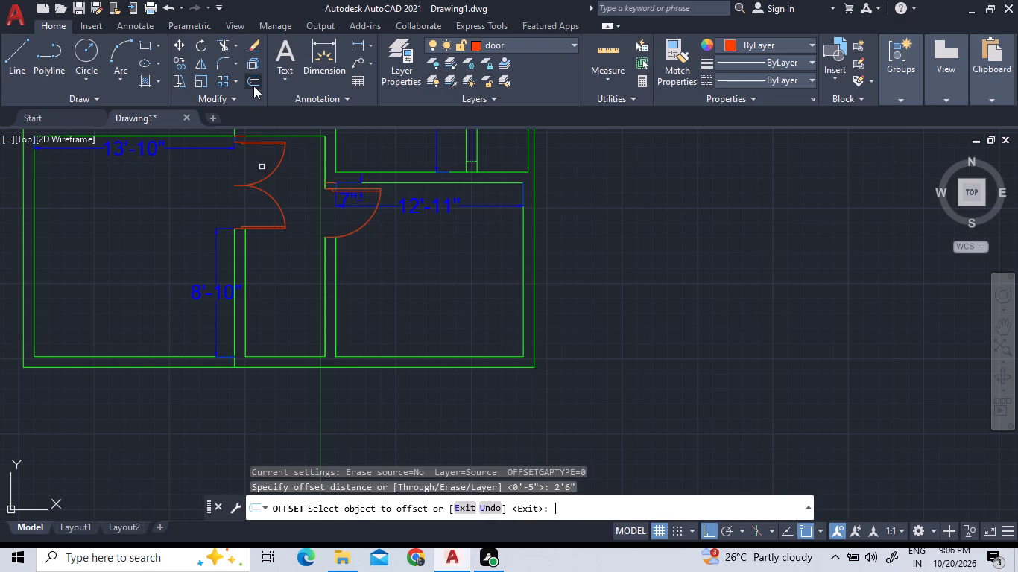
click(285, 356)
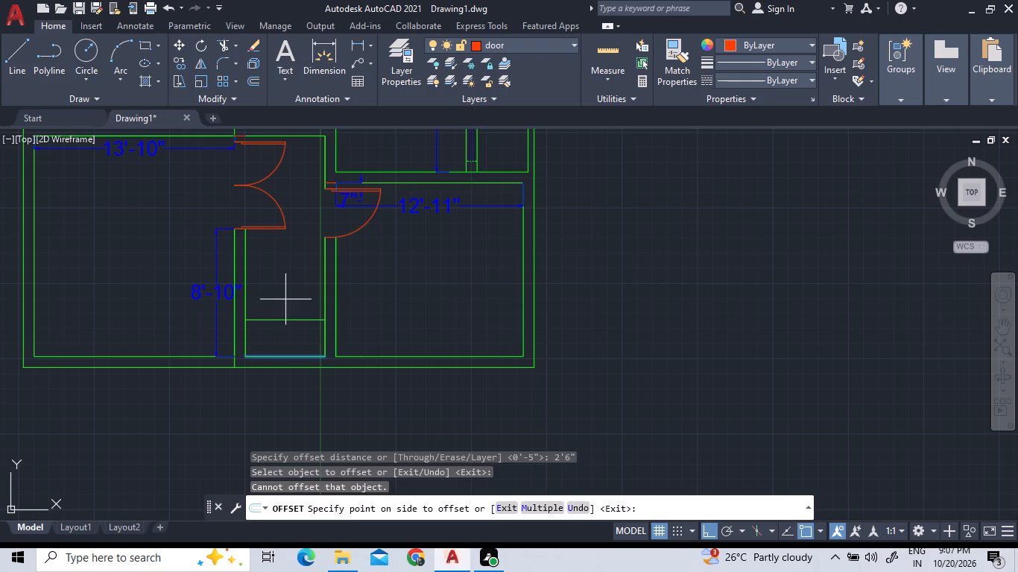
click(285, 299)
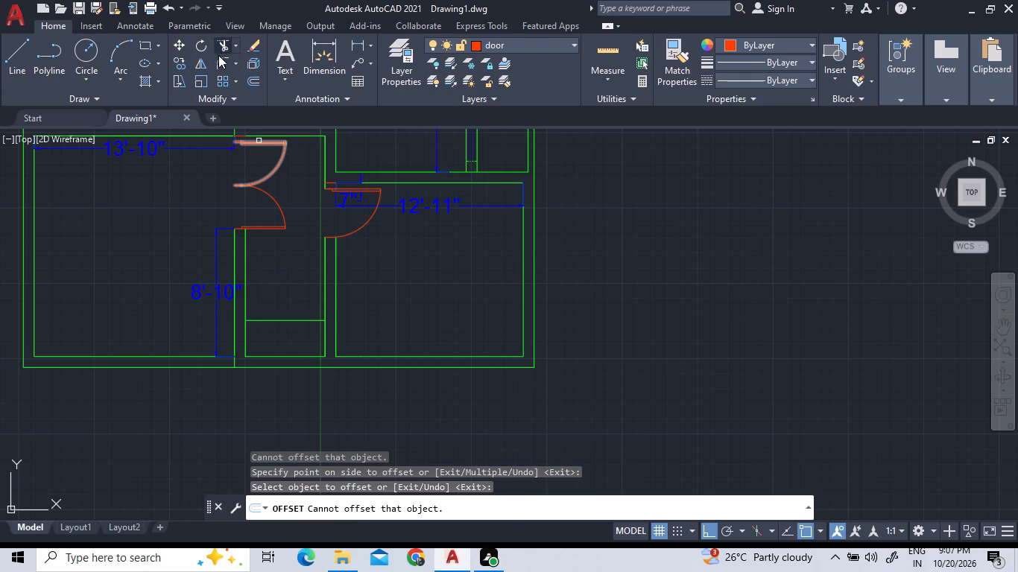
Offset the passage's east and west wall face lines 2' inward into the passage.
click(247, 78)
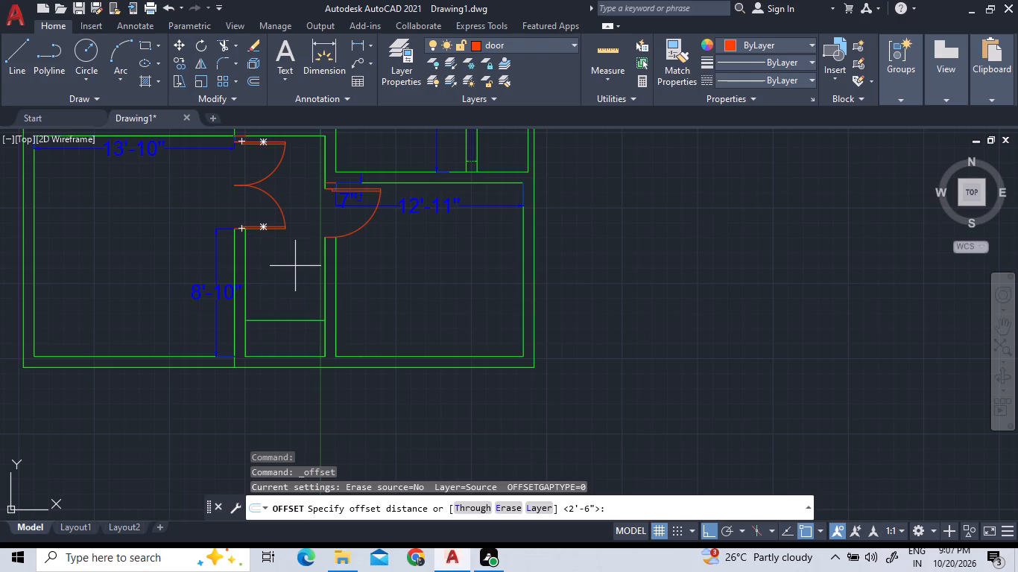
text(2')
key(Return)
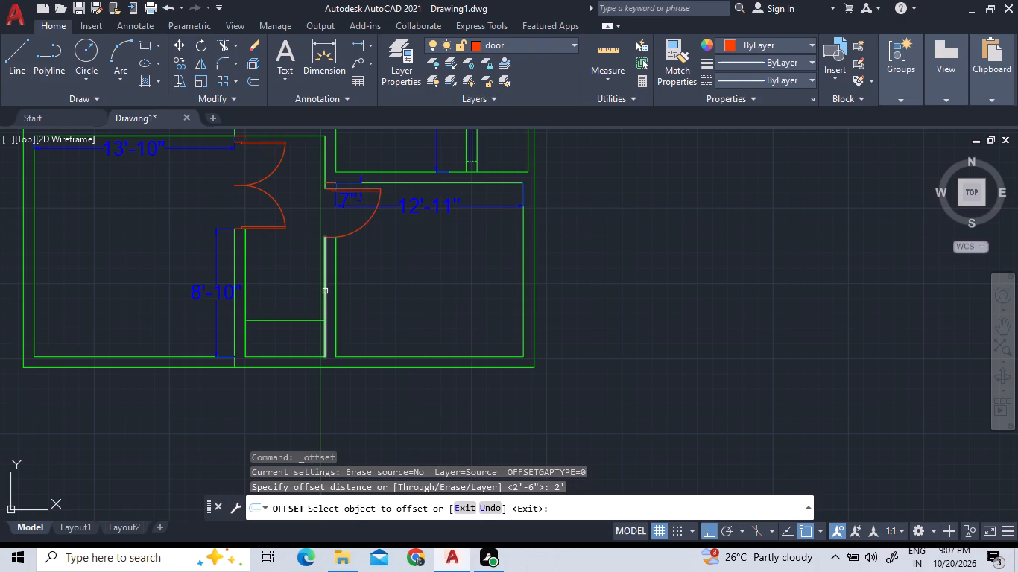
click(324, 291)
click(298, 290)
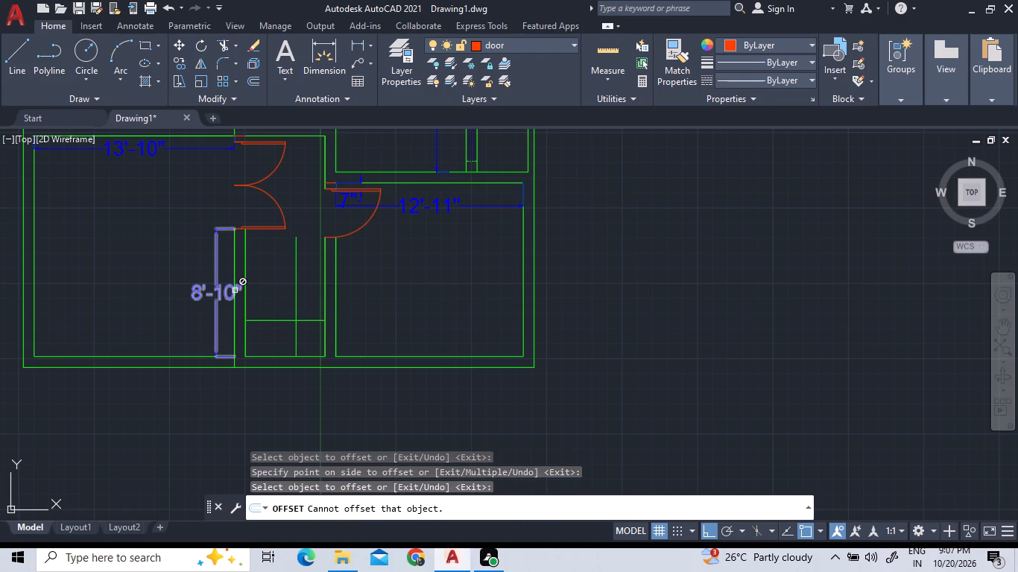
click(247, 274)
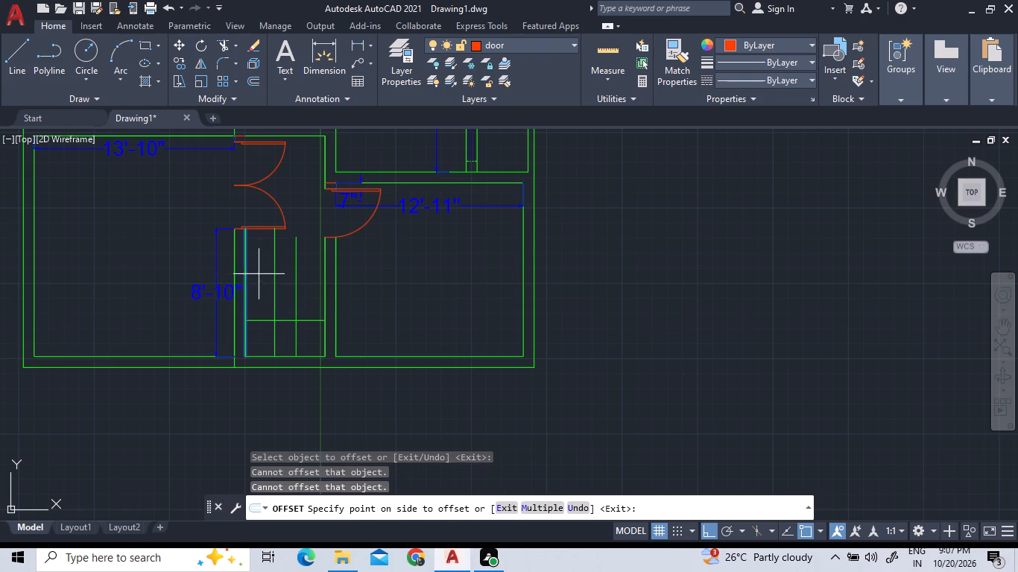
click(281, 283)
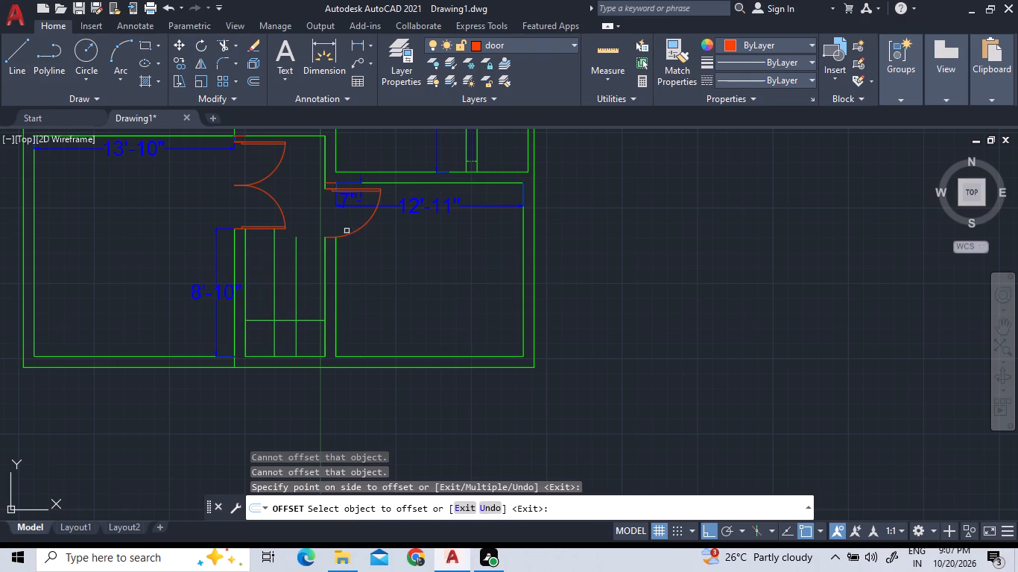
Measure the gap between the two offset vertical lines in the passage.
click(612, 52)
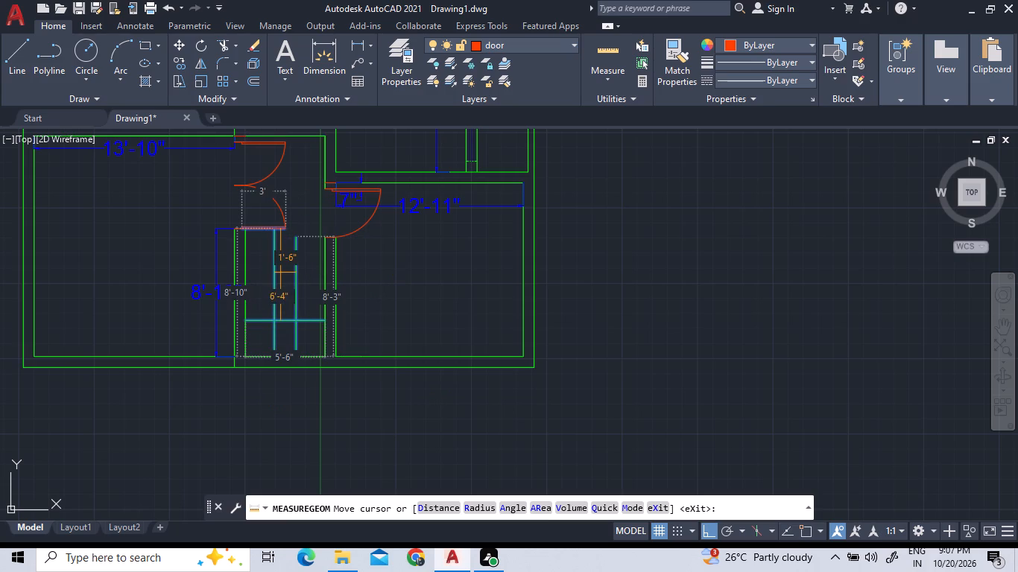
scroll(280, 273, up, 3)
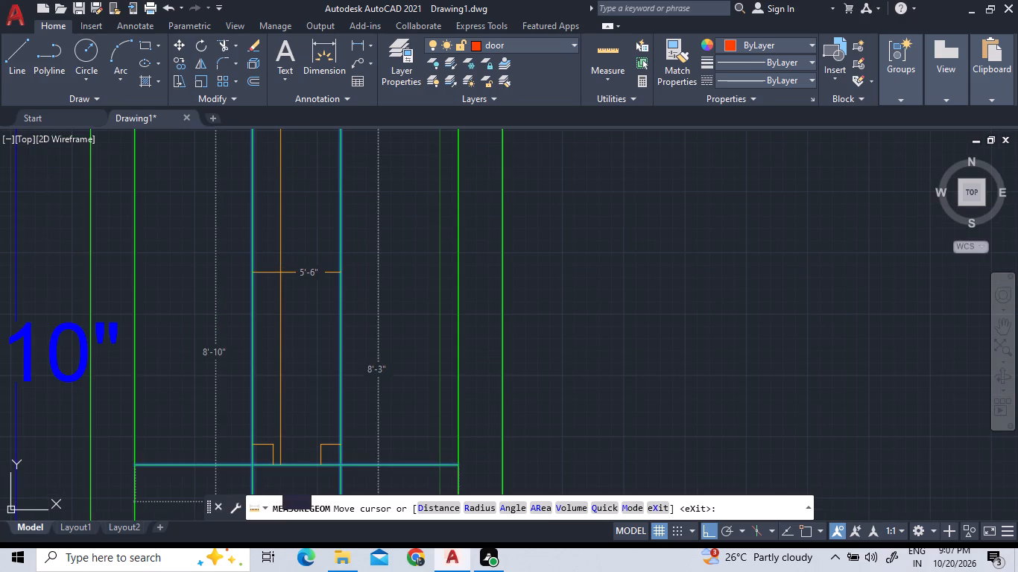
click(280, 273)
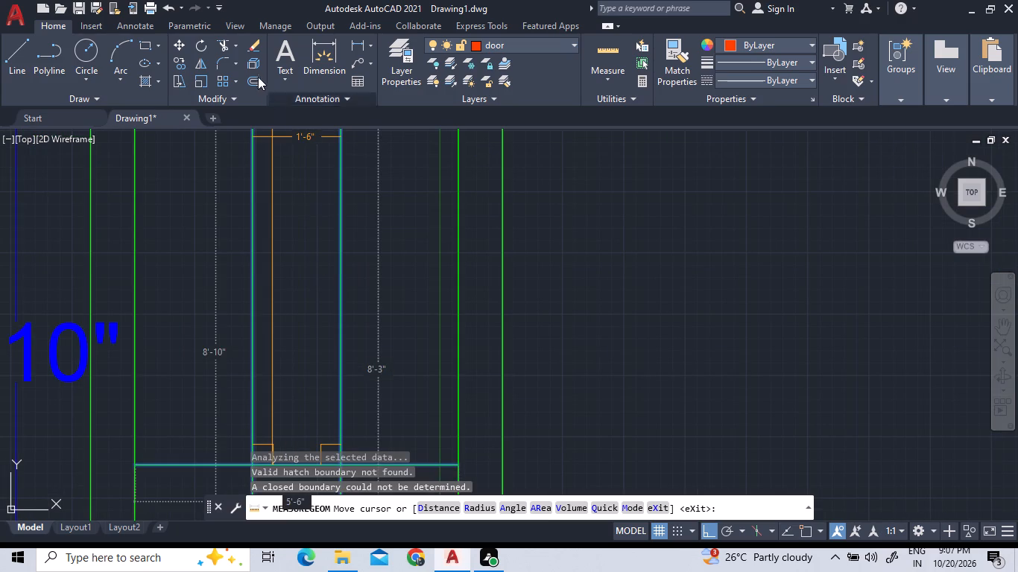
Offset the two vertical passage lines inward in successive 3" increments, three from the east and two from the west, to reach the passage centreline.
click(251, 80)
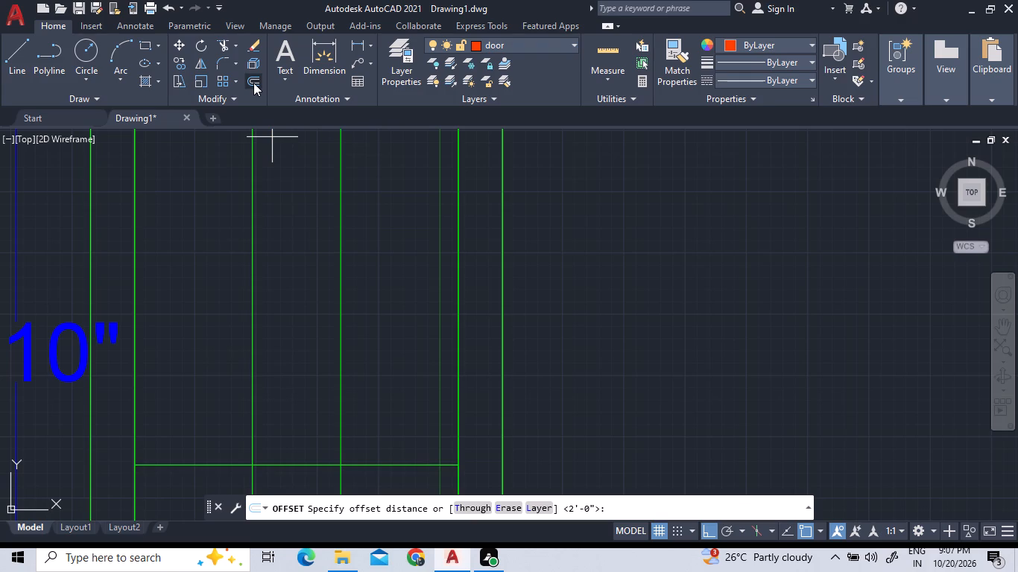
key(3)
key(shift+quotedbl)
key(Return)
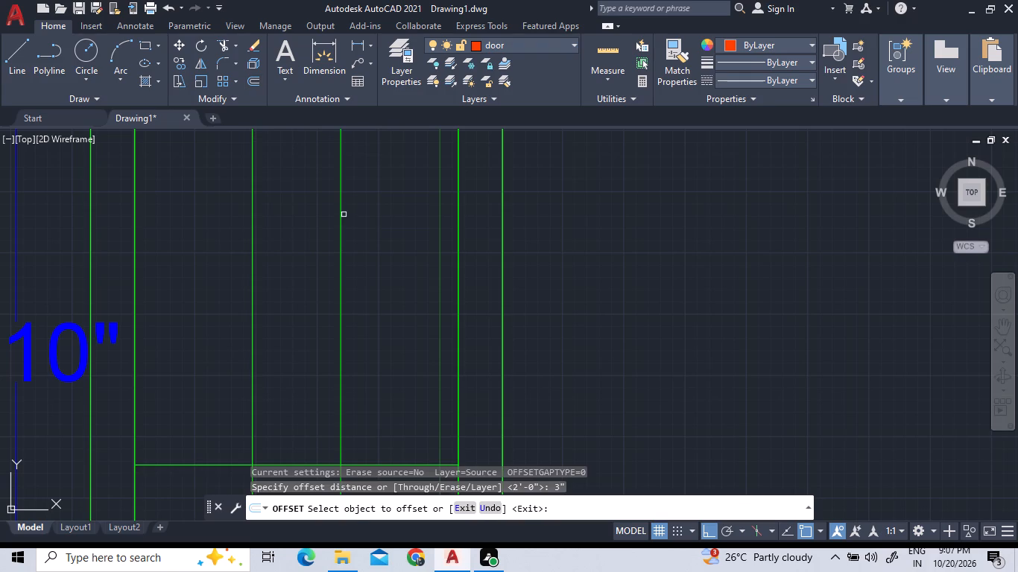
click(342, 214)
click(305, 217)
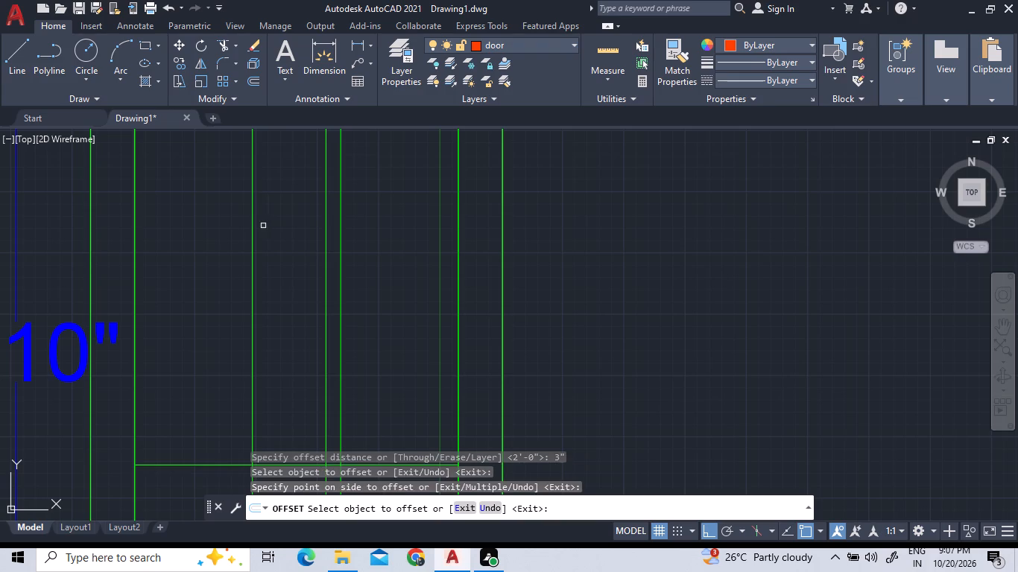
click(252, 226)
click(281, 227)
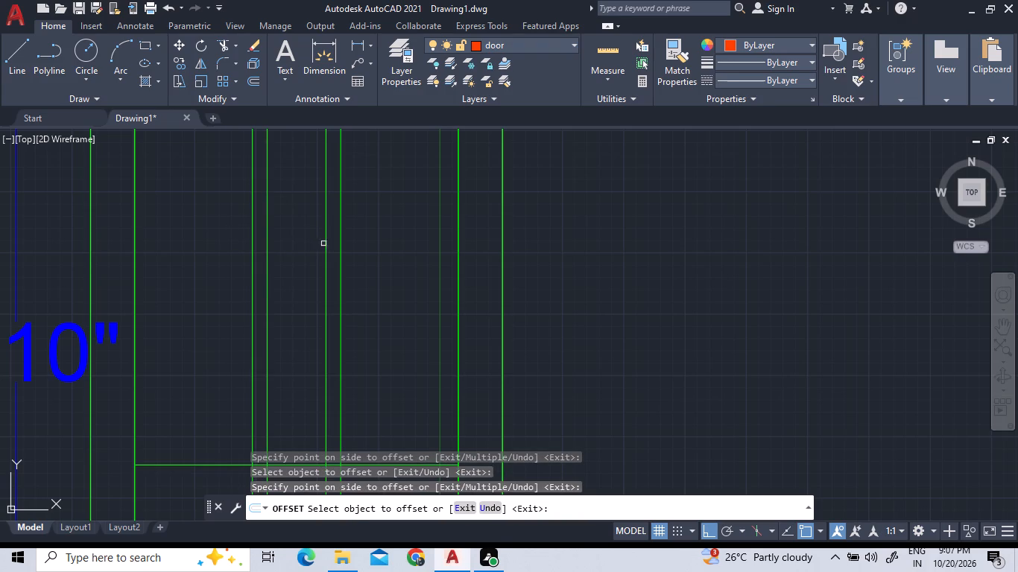
click(327, 247)
click(303, 250)
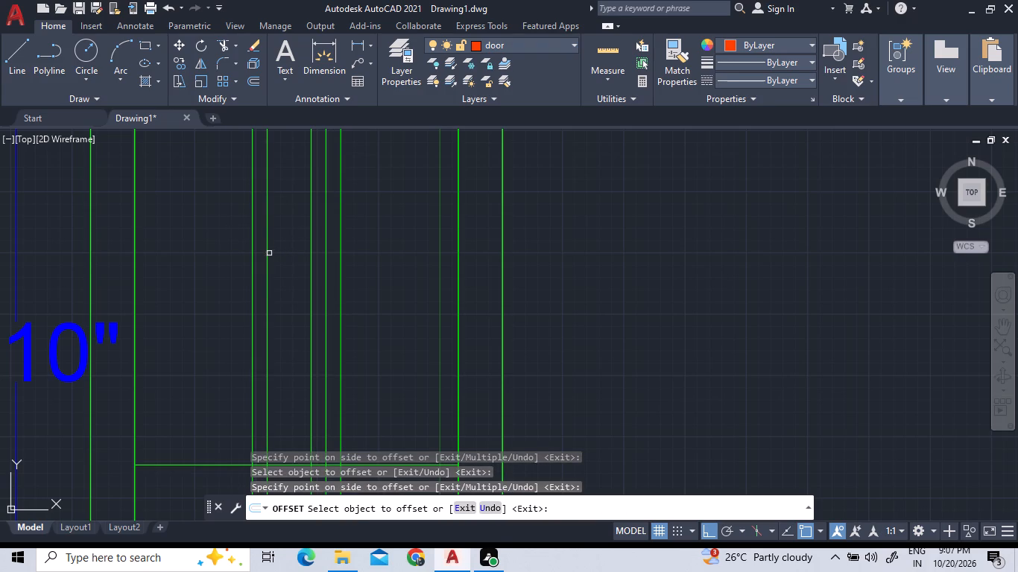
click(265, 252)
click(267, 254)
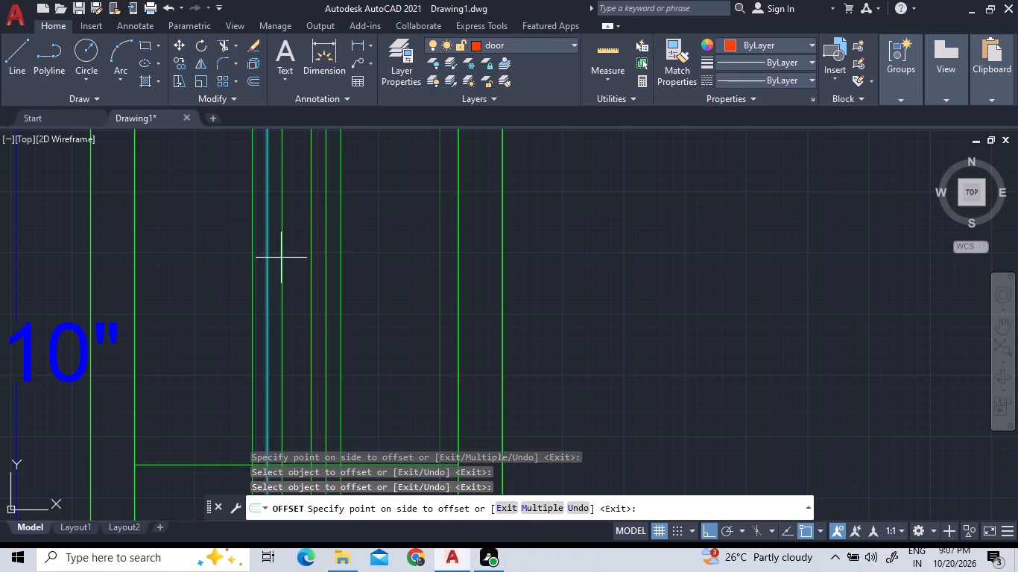
click(288, 258)
click(312, 273)
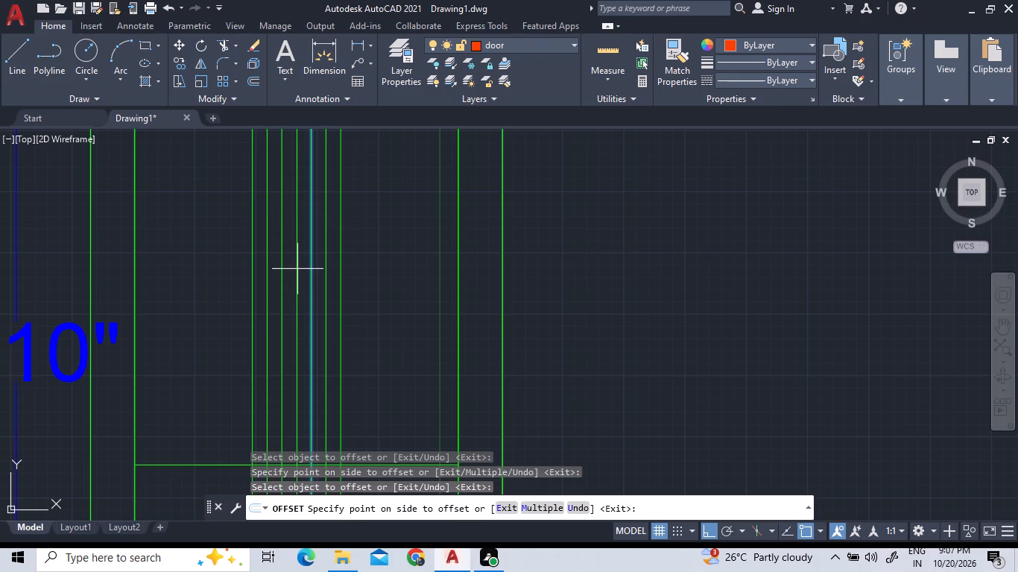
click(297, 269)
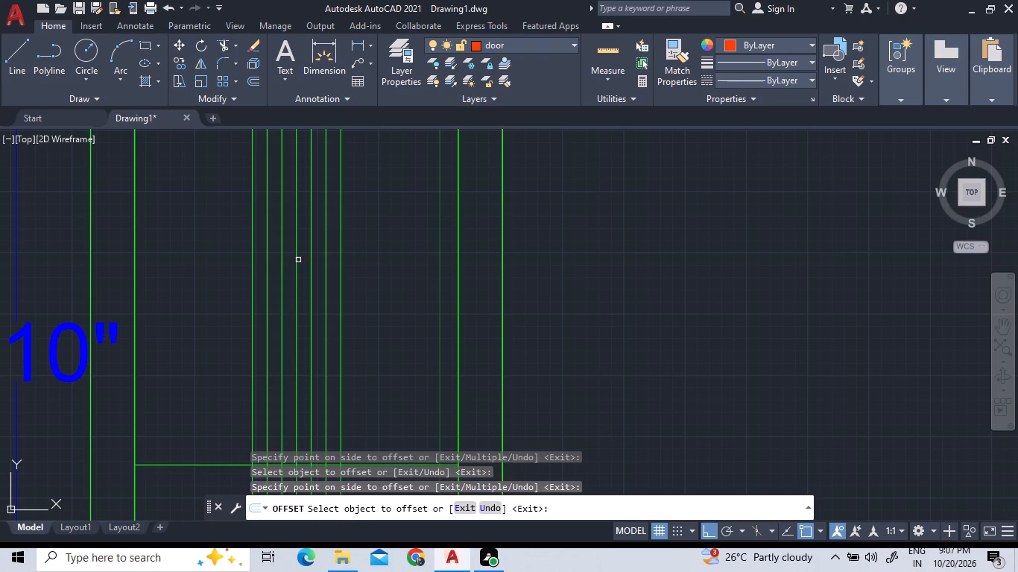
right_click(393, 247)
click(396, 255)
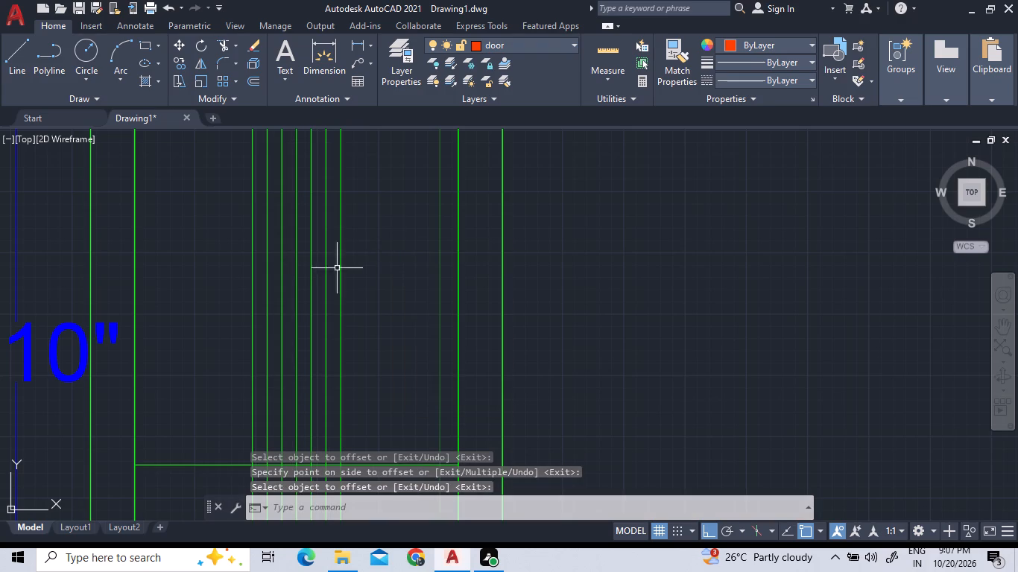
Delete the six vertical offset lines on both sides of the passage's centre line, keeping only the centre line.
click(325, 273)
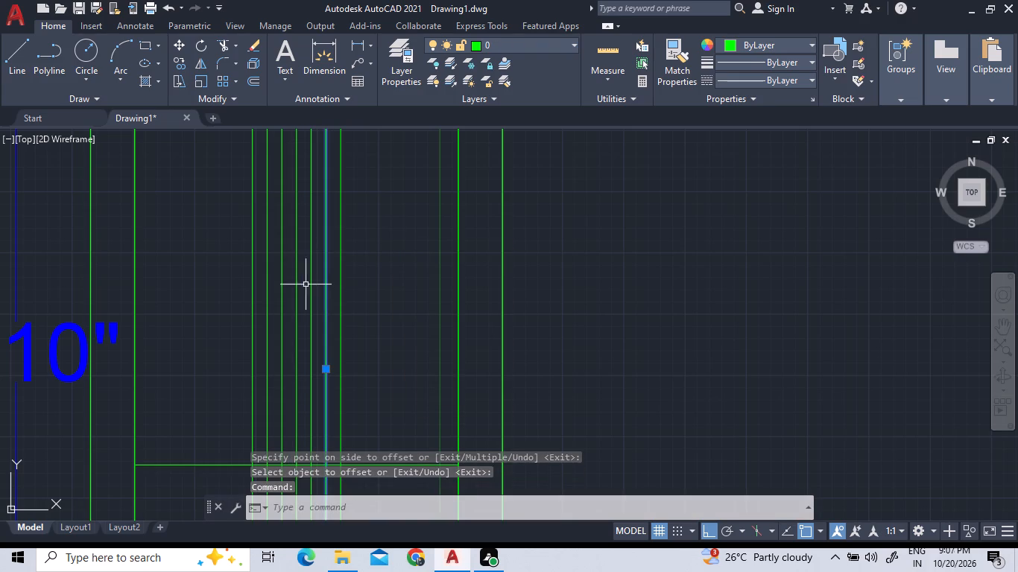
click(265, 298)
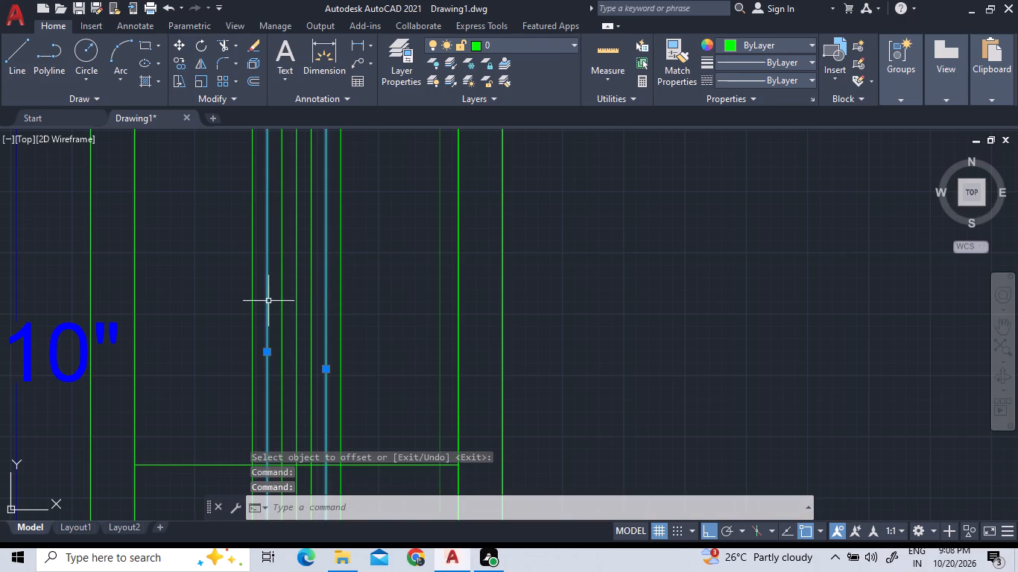
click(339, 326)
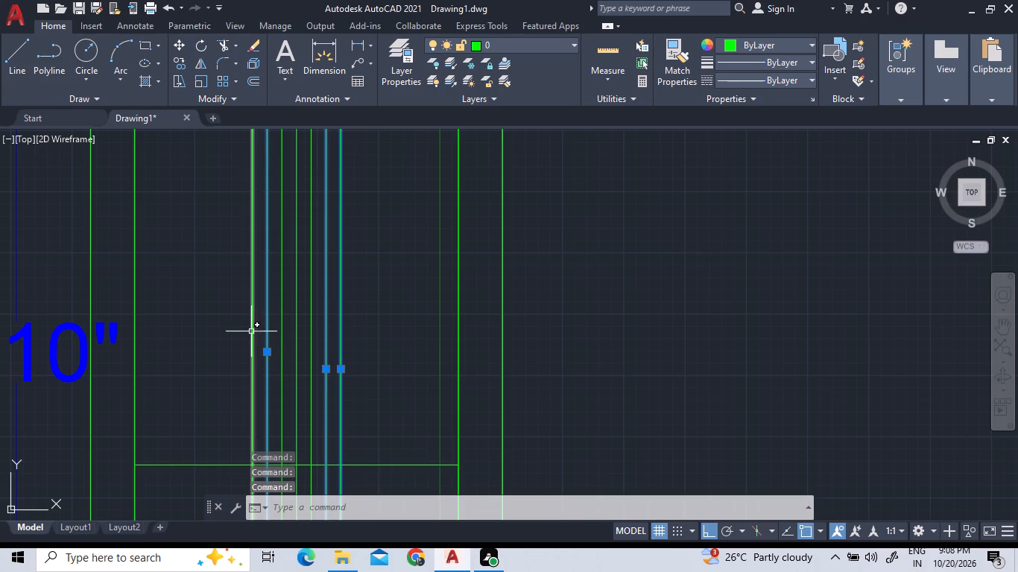
click(251, 331)
click(311, 342)
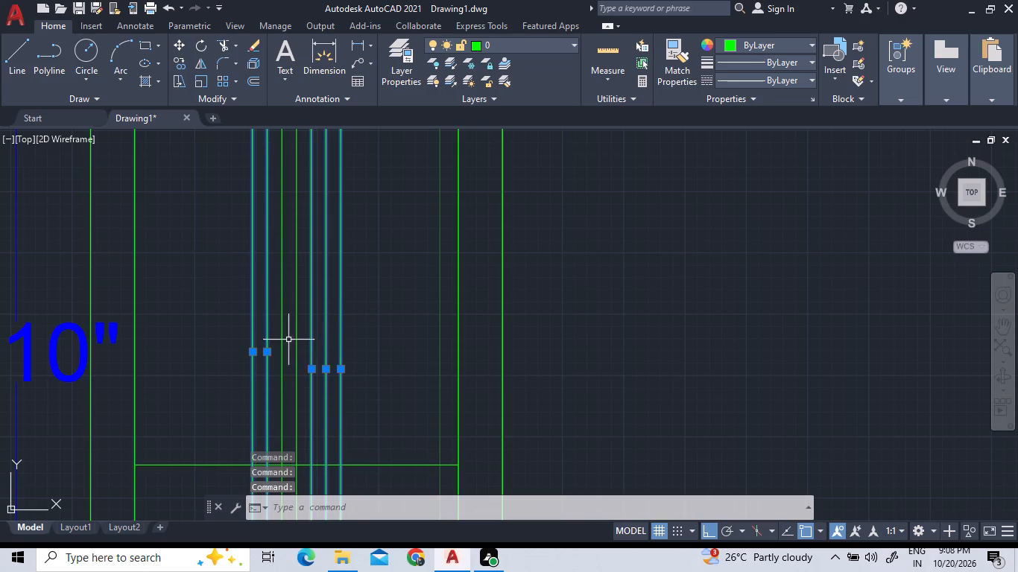
click(282, 339)
key(Delete)
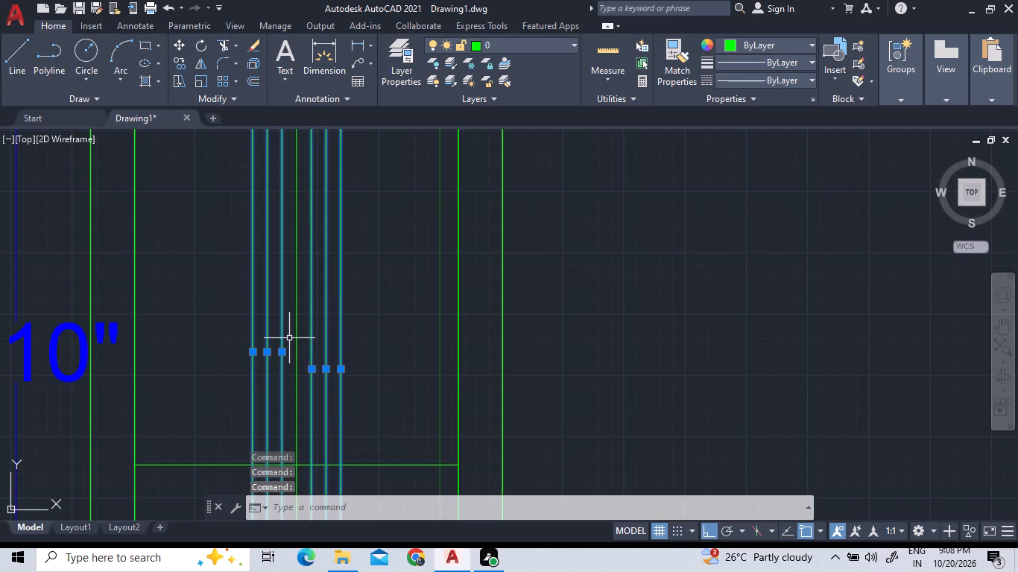
scroll(444, 239, down, 2)
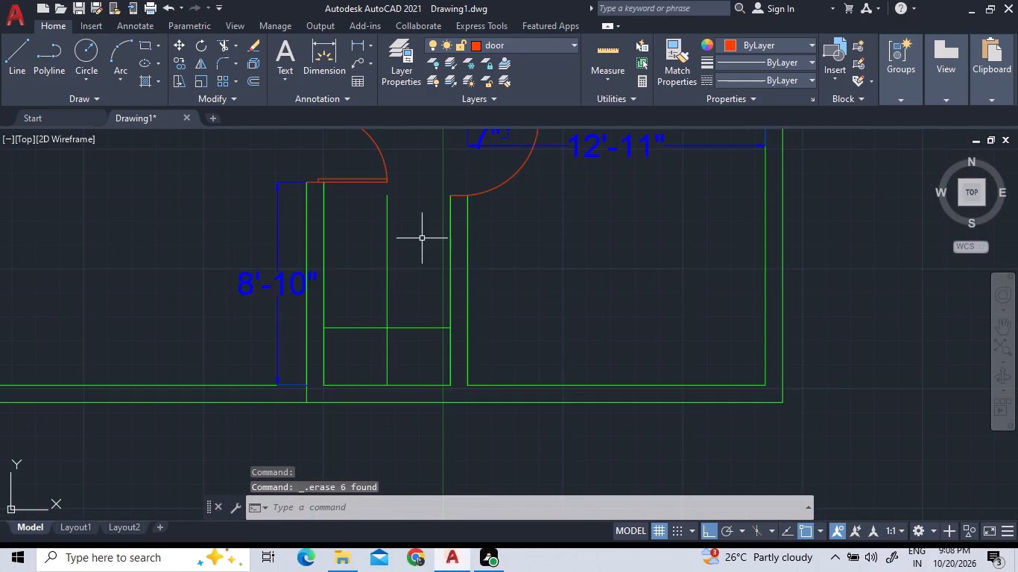
Offset the passage's vertical centre line 1" to the east and 1" to the west.
click(254, 81)
text(1")
key(Return)
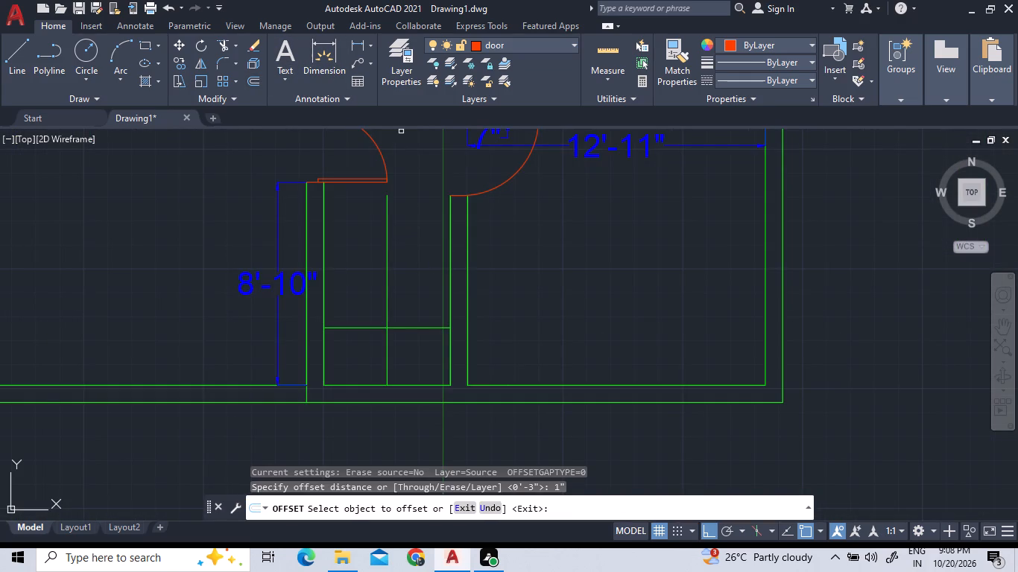
click(388, 268)
click(398, 272)
scroll(388, 270, up, 1)
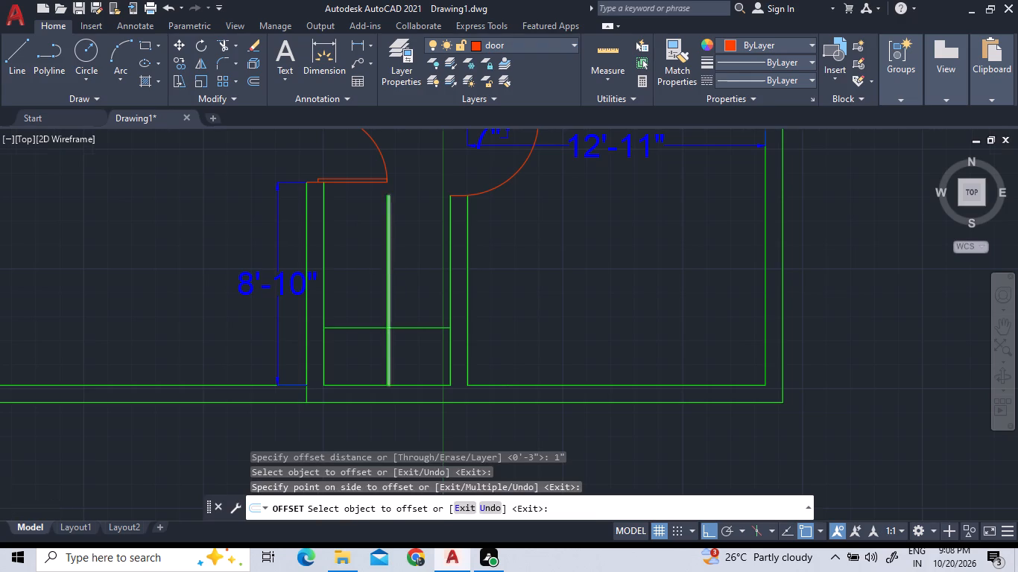
scroll(388, 270, up, 1)
click(382, 267)
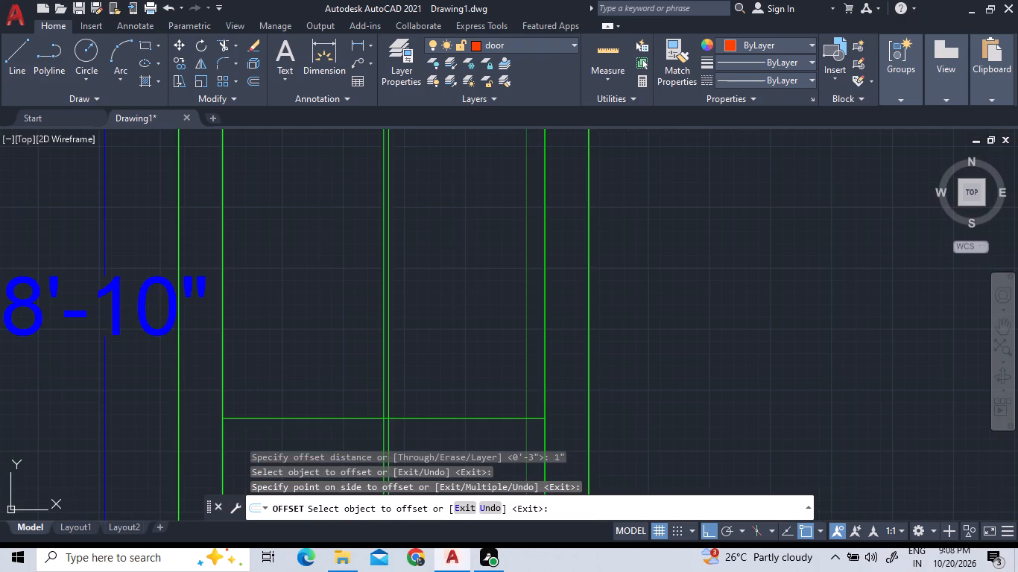
click(329, 267)
scroll(333, 273, down, 2)
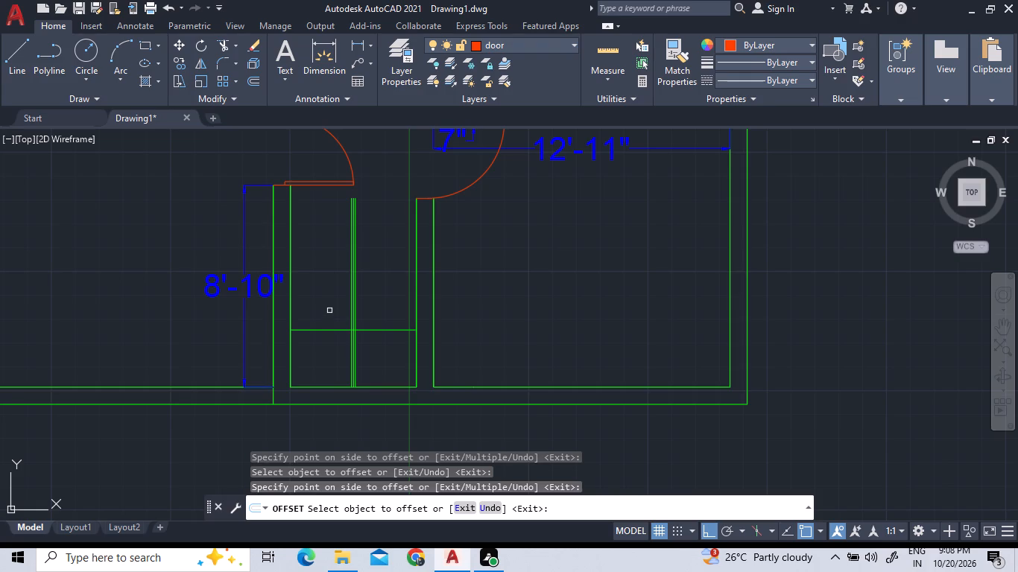
Trim the three central vertical lines south of the horizontal passage line, plus the remaining centre line and the horizontal segment between the offset pair.
scroll(343, 332, up, 3)
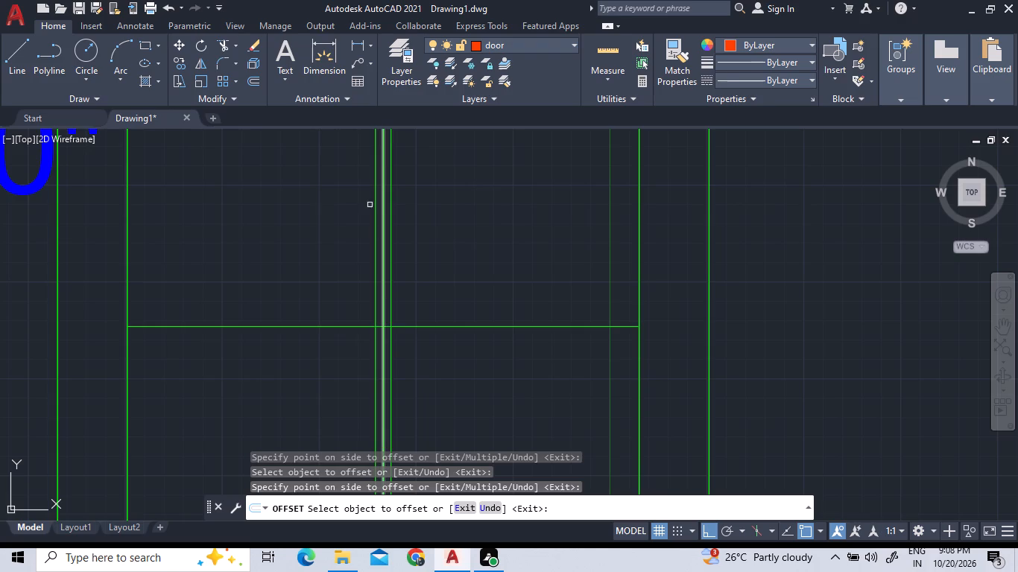
click(223, 41)
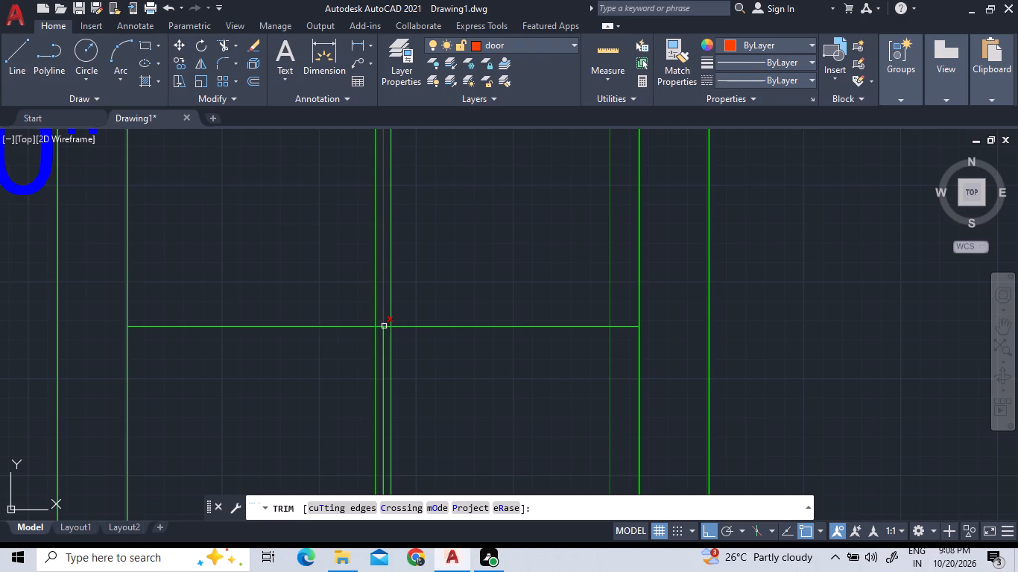
click(421, 361)
click(333, 363)
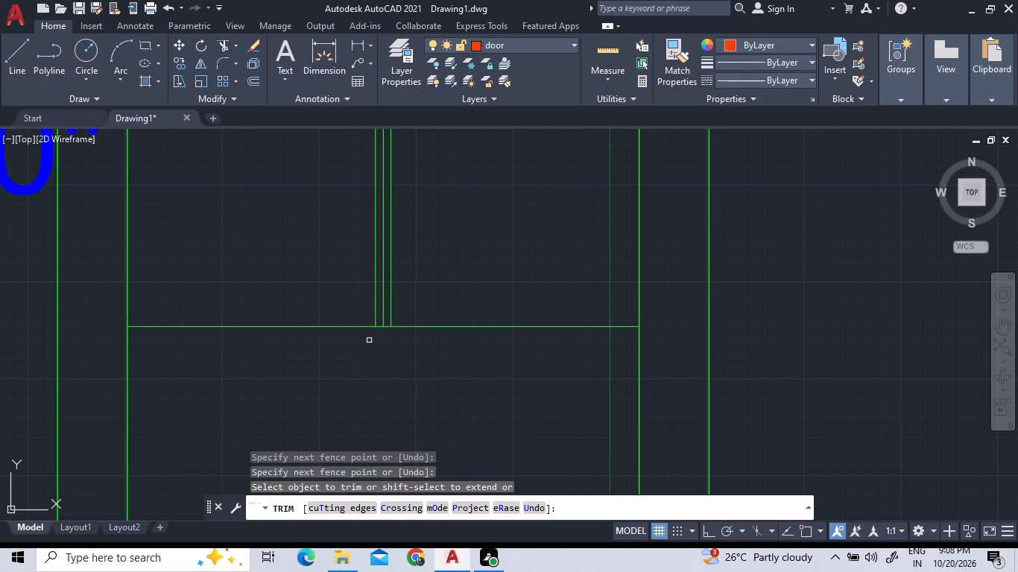
click(383, 319)
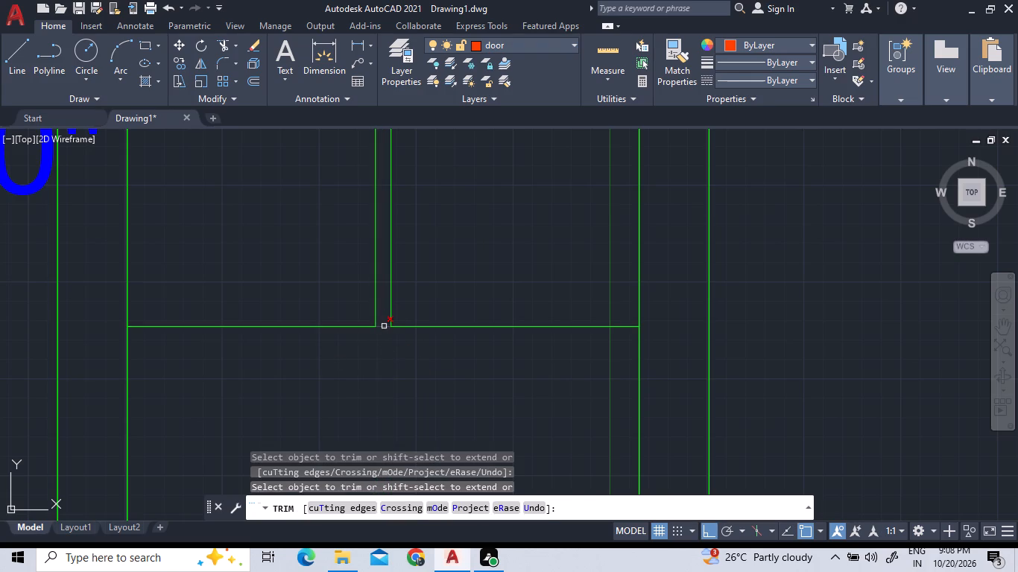
click(384, 326)
right_click(422, 305)
scroll(418, 313, down, 2)
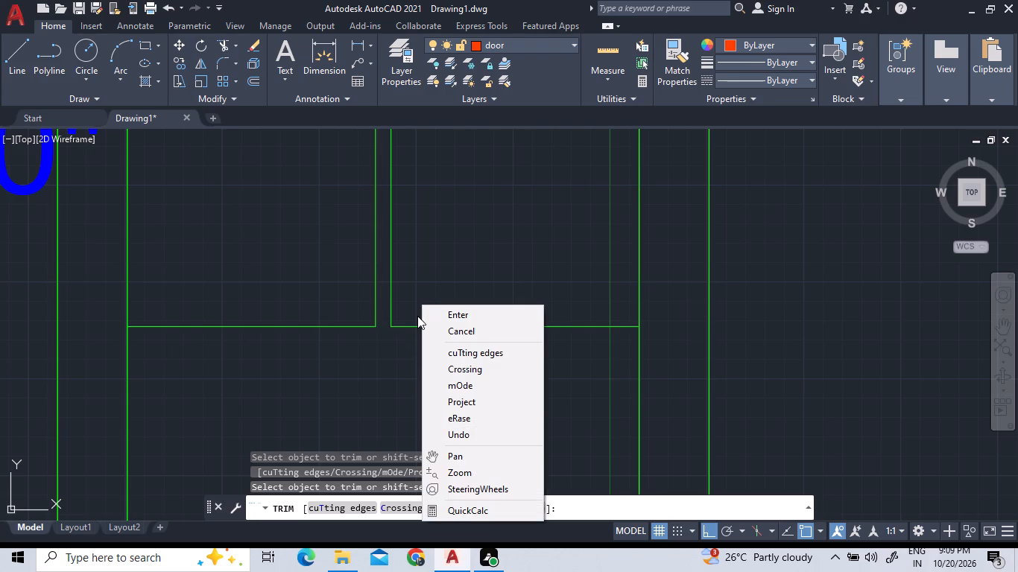
scroll(417, 316, down, 1)
click(440, 310)
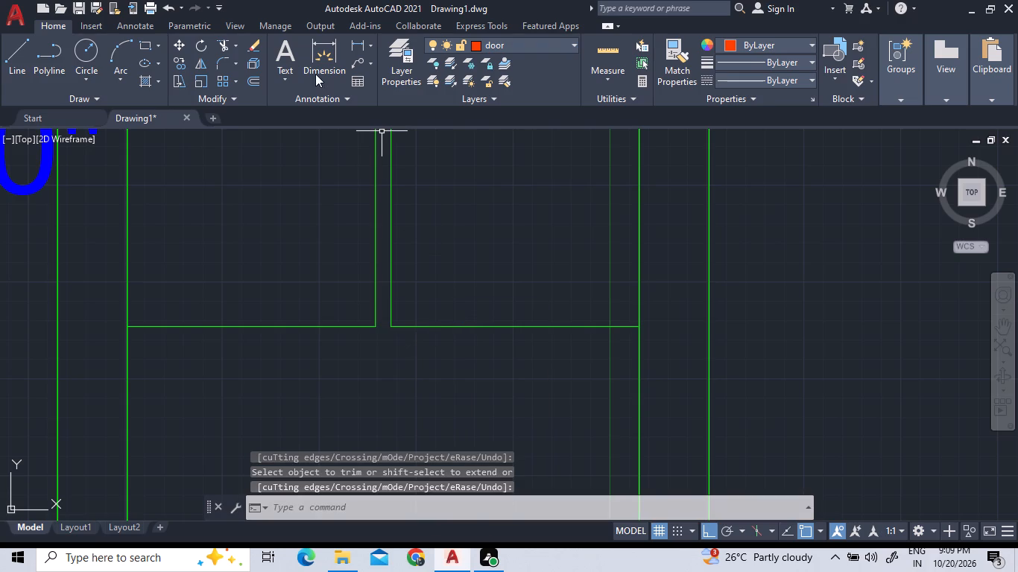
Fillet the south ends of the two parallel divider lines together to close them with a rounded cap.
scroll(380, 334, up, 2)
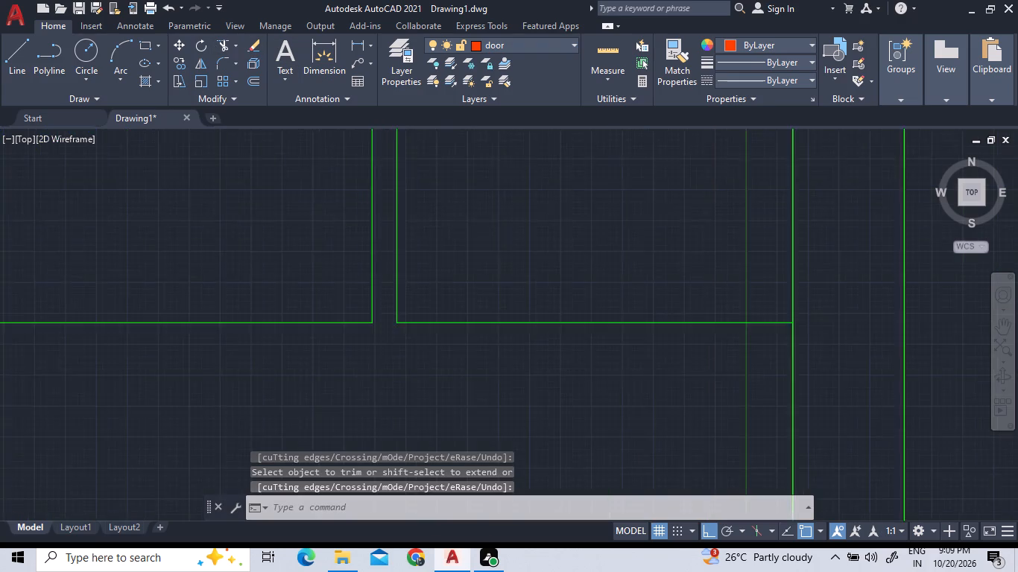
scroll(380, 334, up, 1)
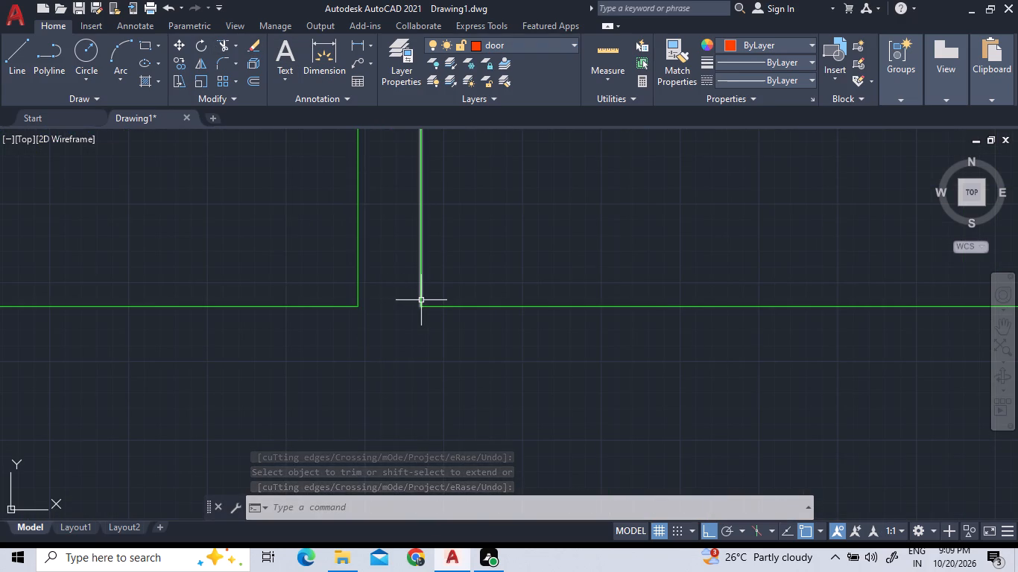
text(f)
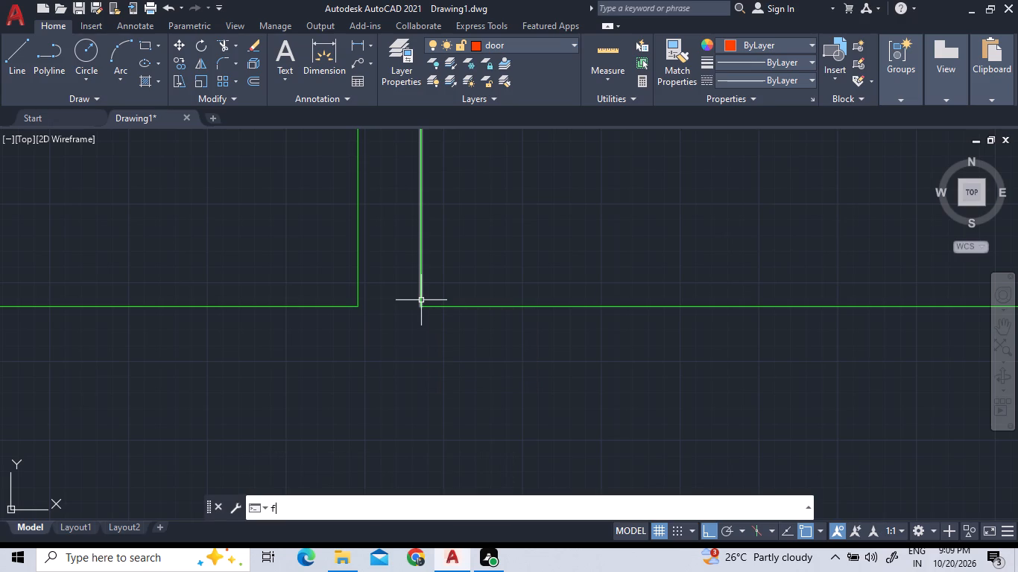
key(space)
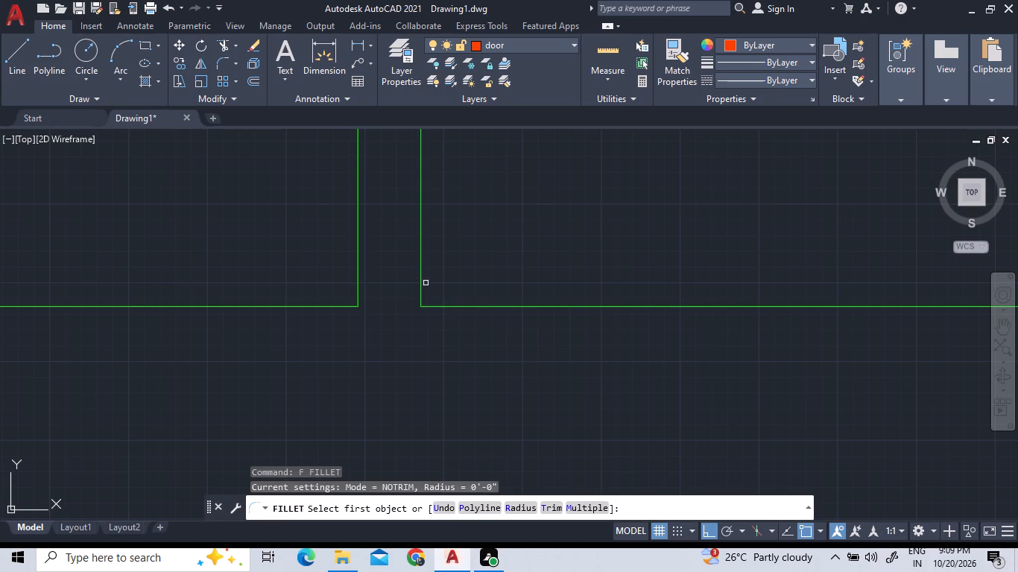
click(420, 285)
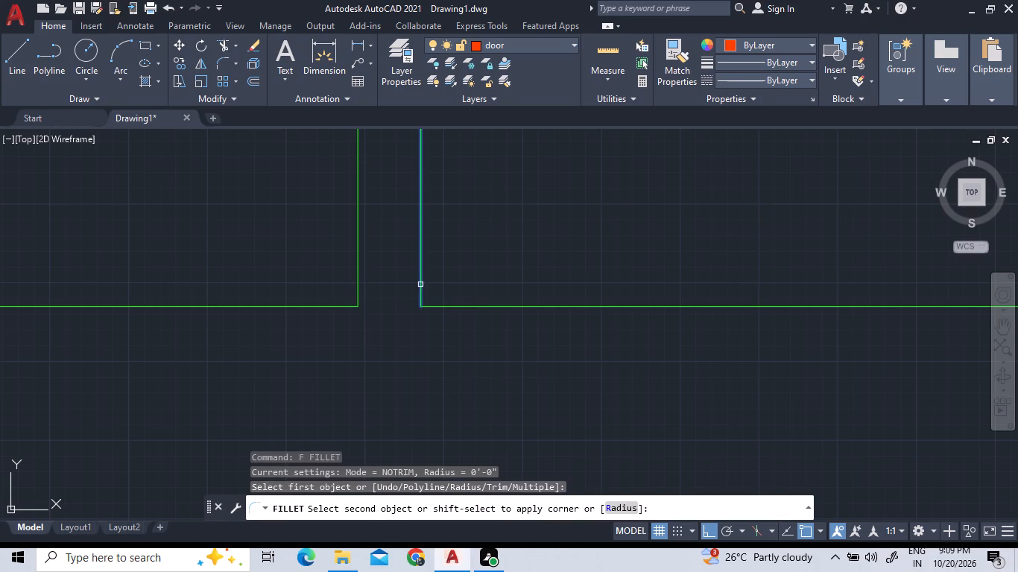
shift+click(358, 273)
Start an Offset for the passage's line work around the new central divider.
scroll(412, 427, down, 2)
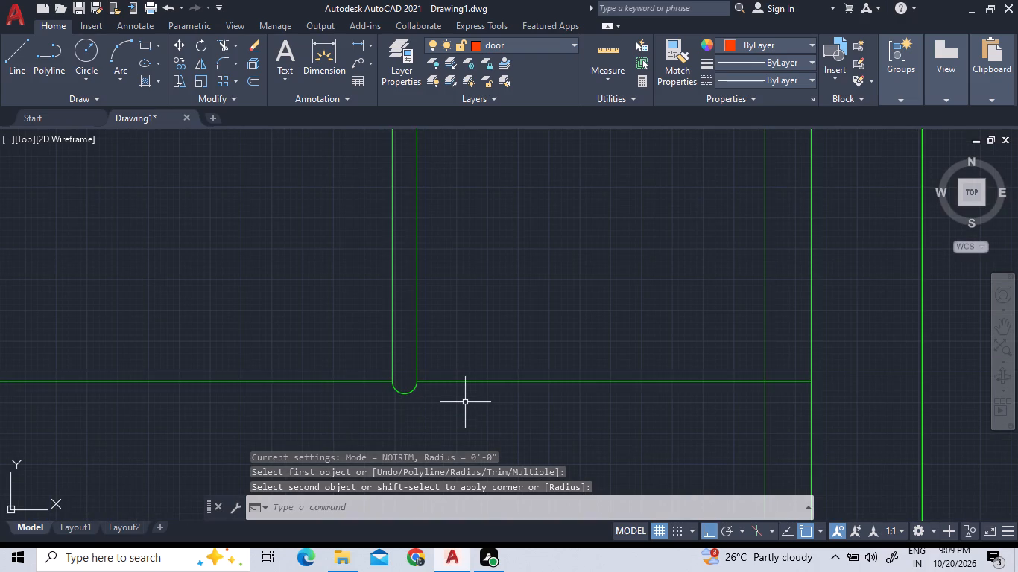
scroll(460, 400, down, 3)
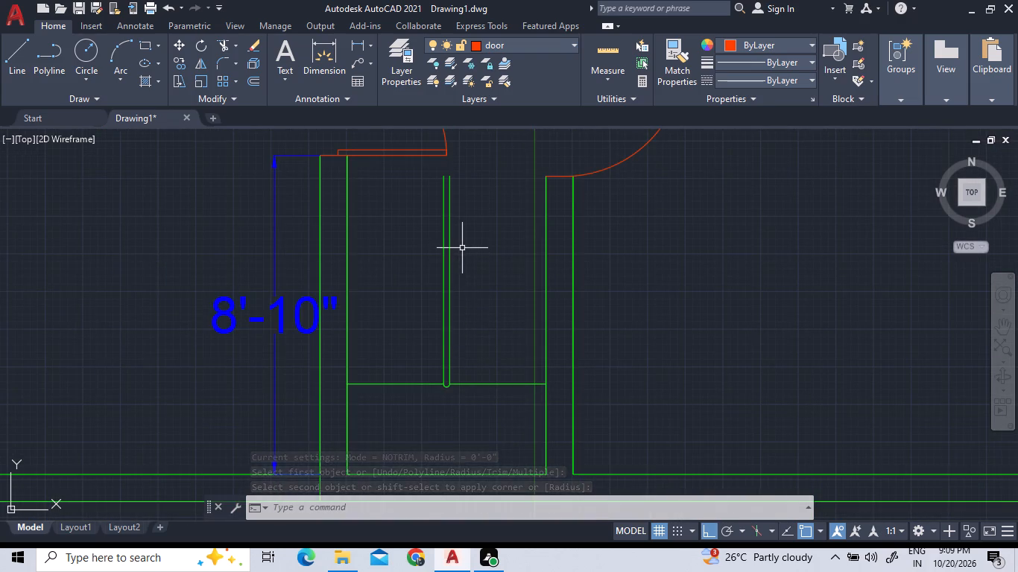
scroll(462, 247, up, 2)
scroll(447, 268, down, 2)
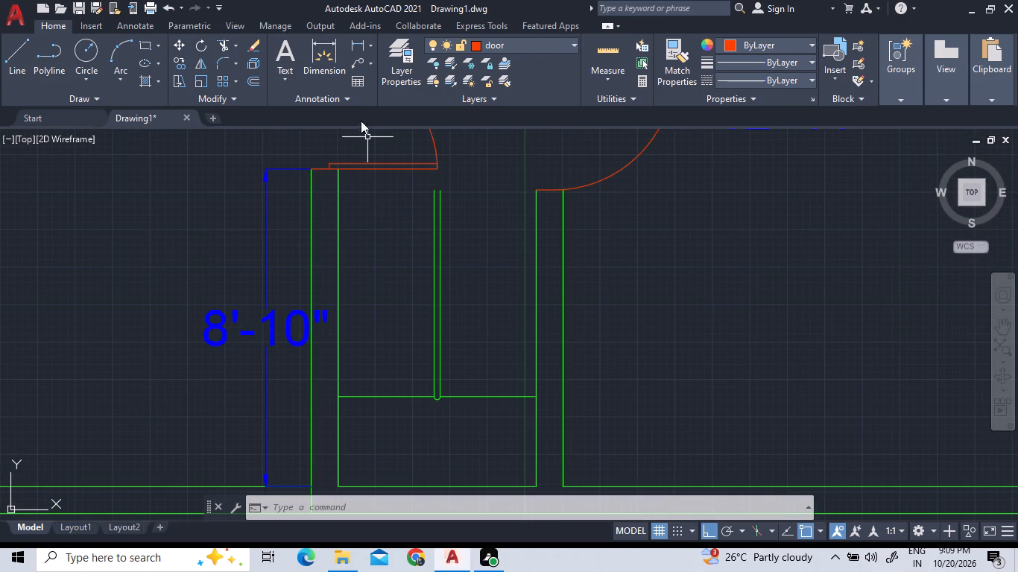
click(250, 80)
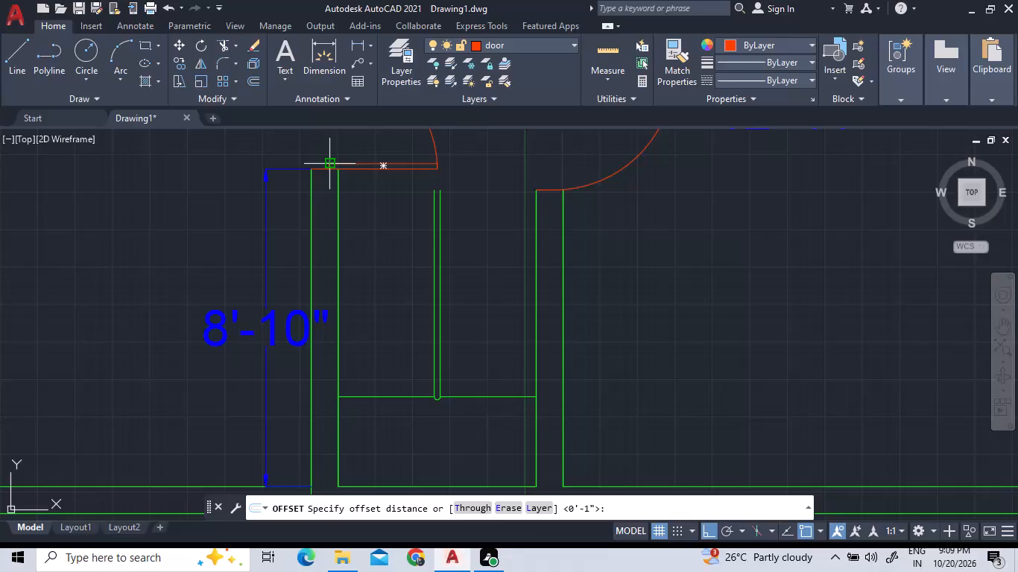
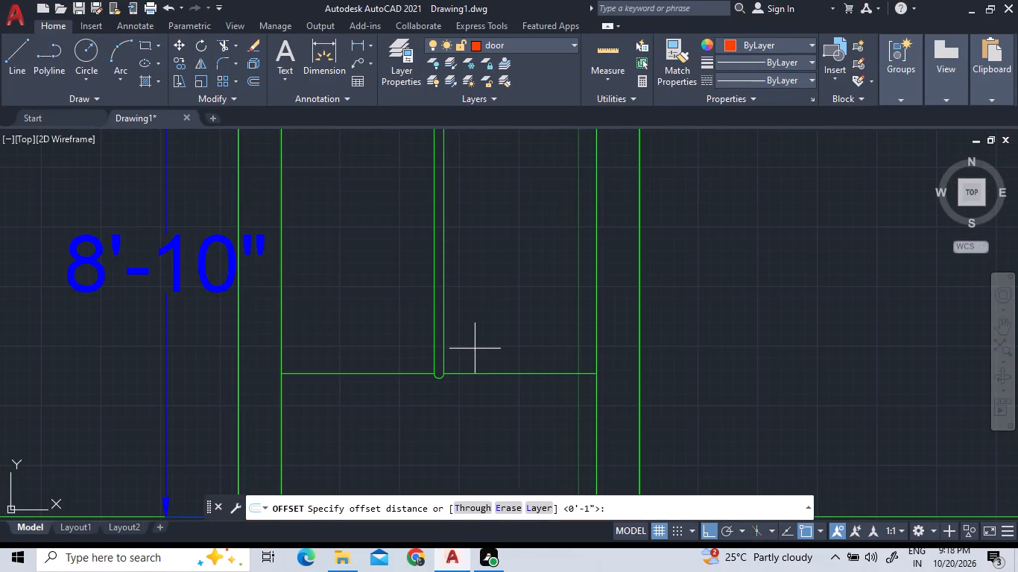
Offset the central divider's west line 1" to the west and its east line 1" to the east.
click(249, 83)
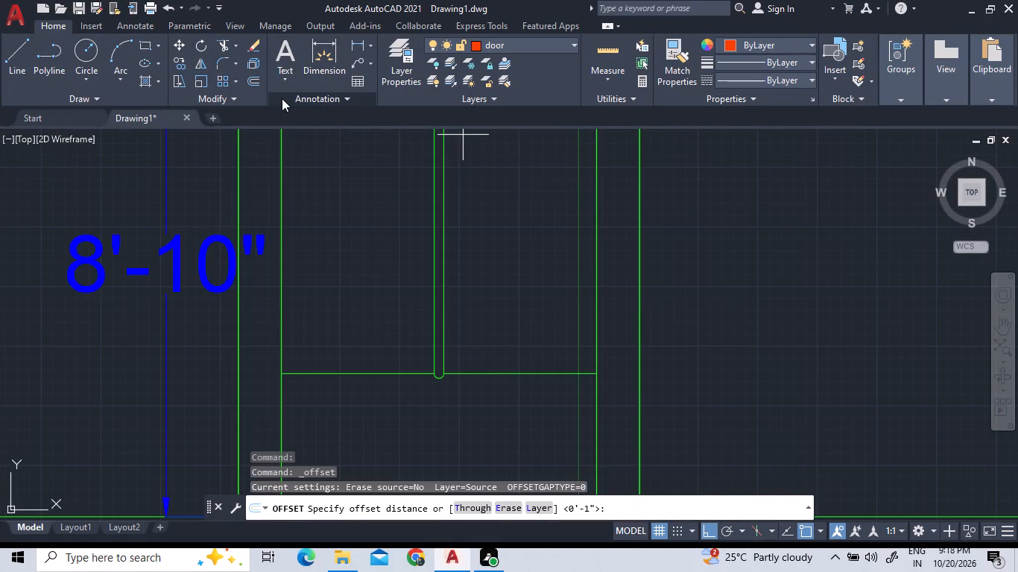
key(1)
key(shift+quotedbl)
key(Return)
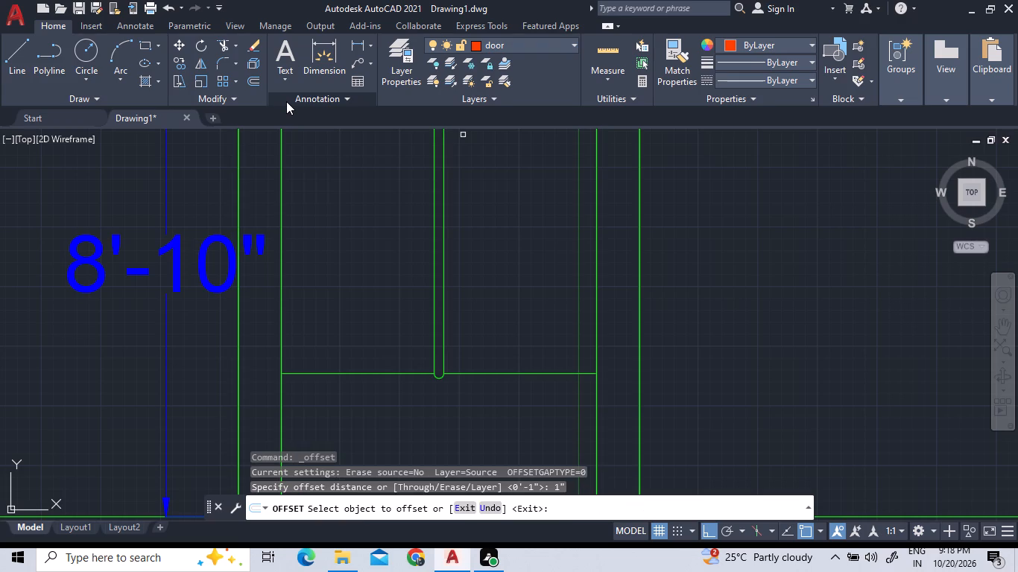
click(434, 201)
click(415, 203)
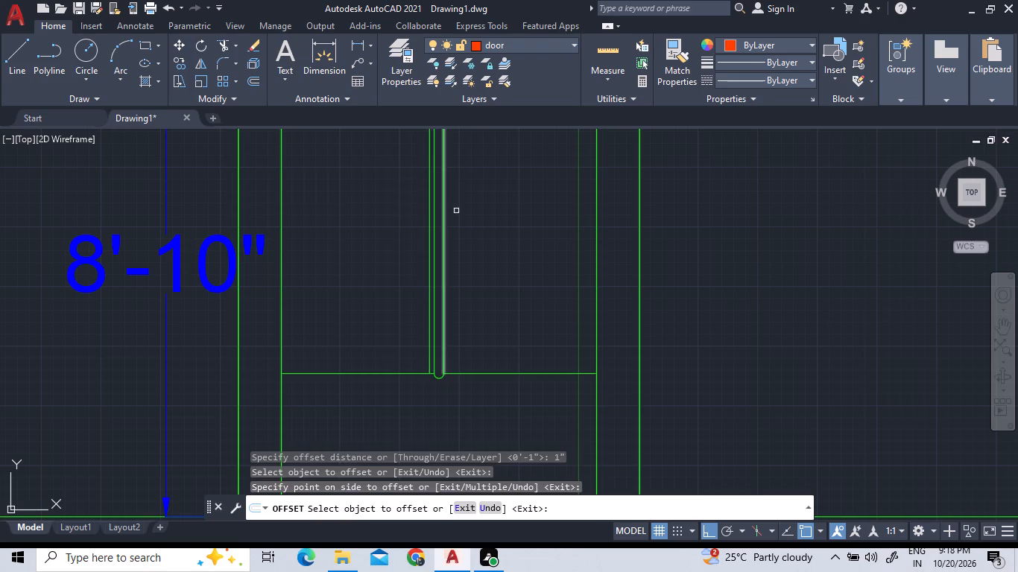
click(443, 204)
click(452, 211)
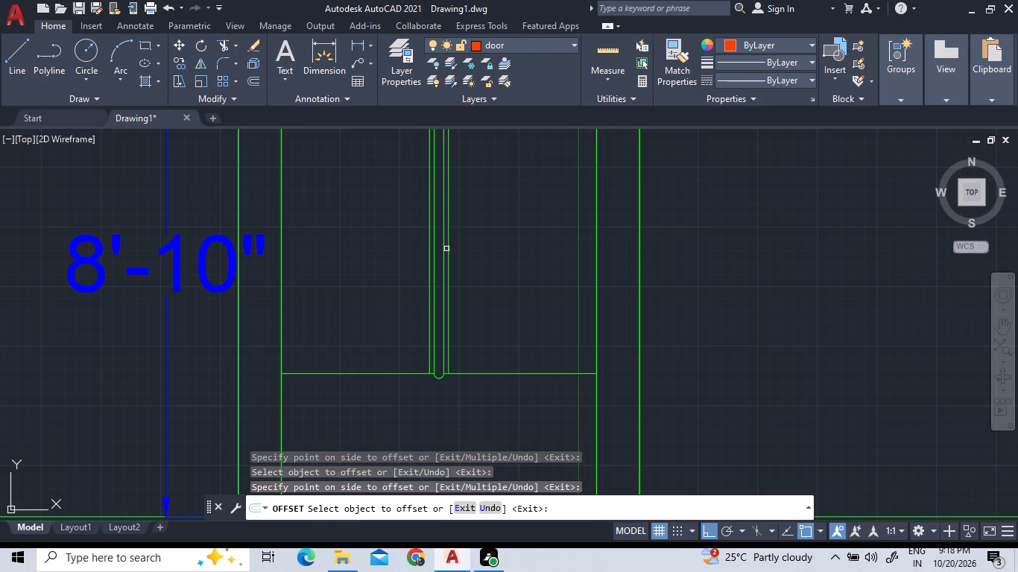
Trim the two short horizontal segments between the rounded divider and its outer offset lines.
scroll(442, 299, down, 1)
scroll(428, 354, up, 2)
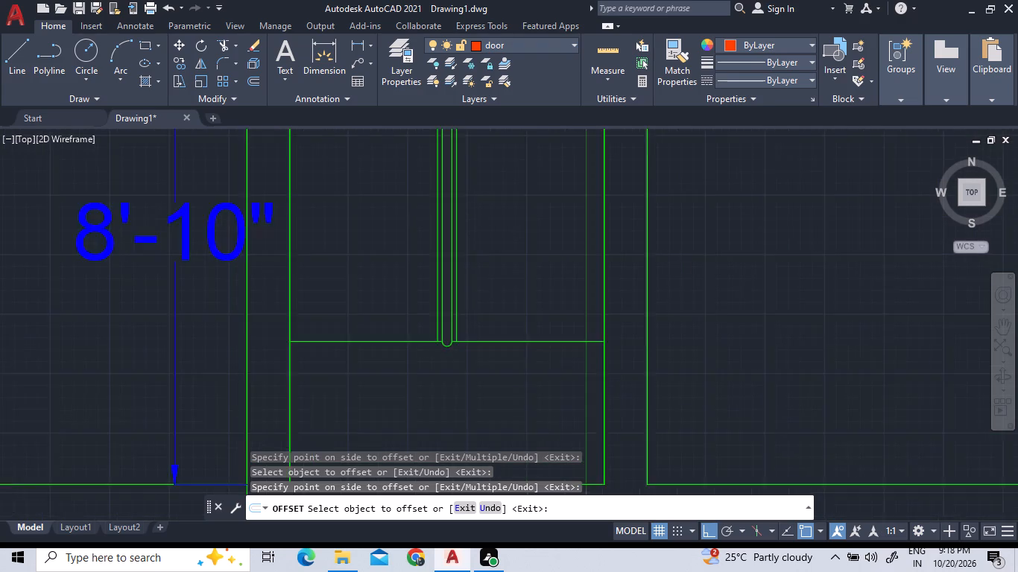
scroll(470, 340, up, 1)
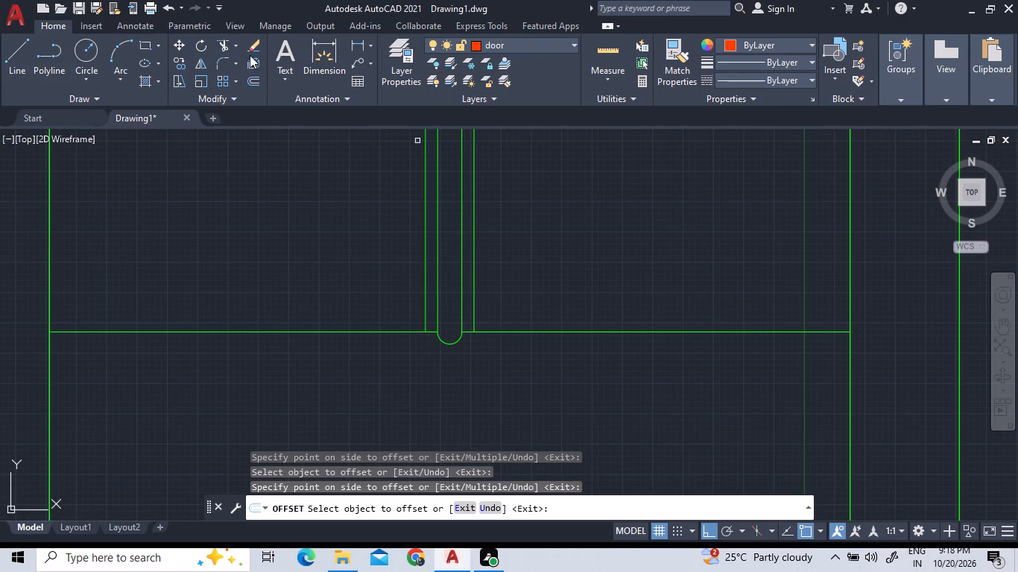
click(226, 46)
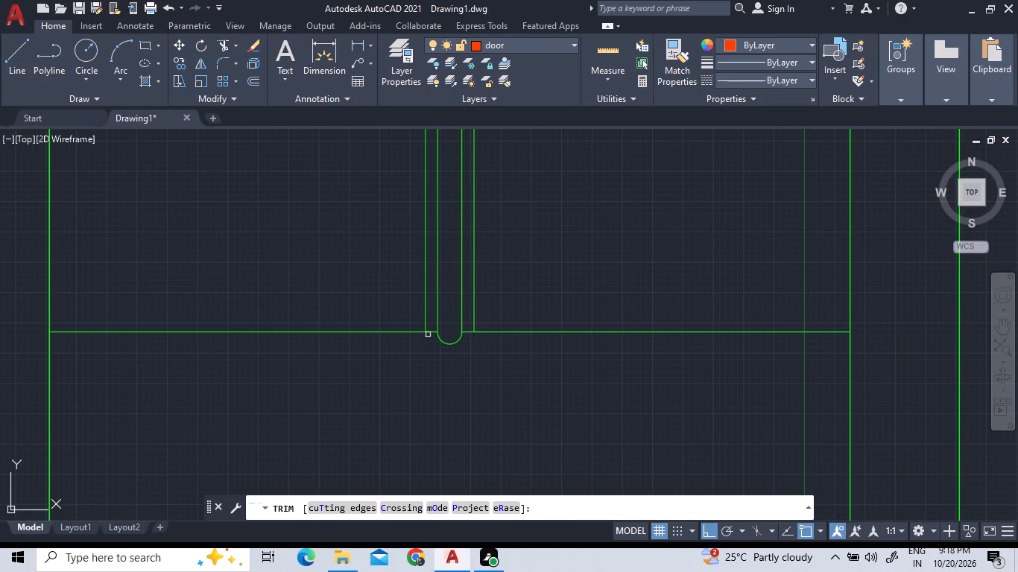
click(429, 334)
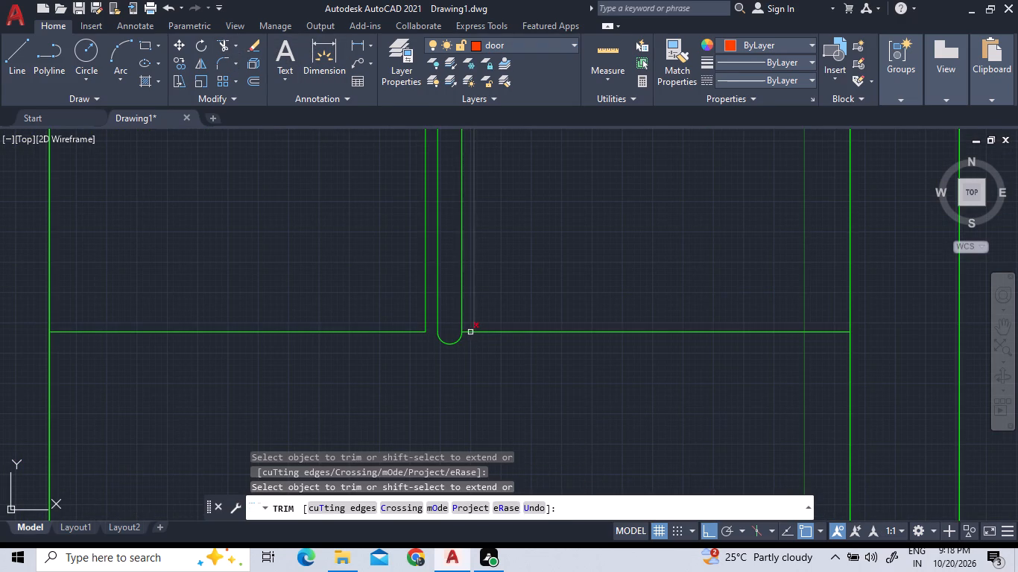
click(467, 332)
right_click(548, 271)
click(554, 280)
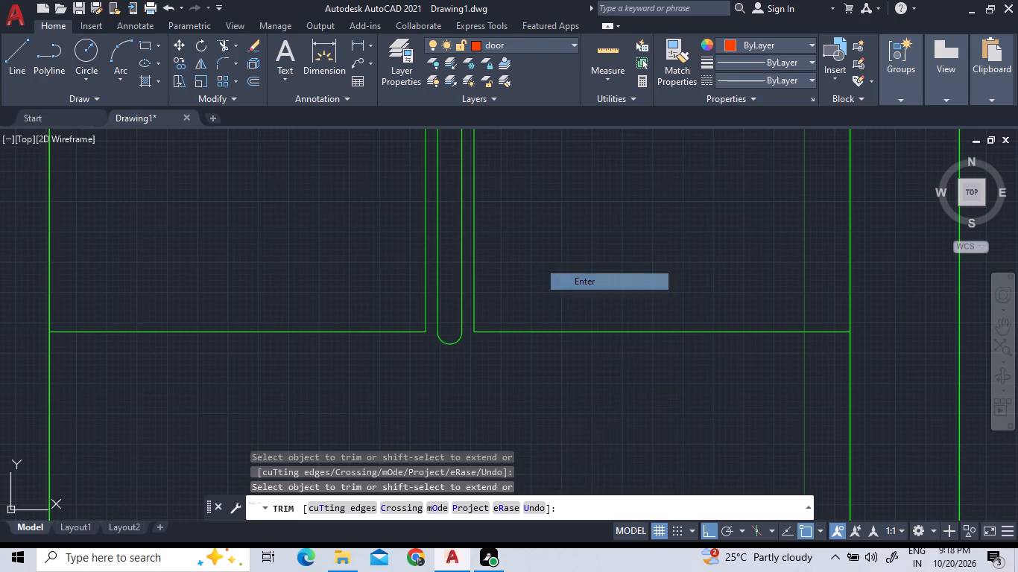
Fillet the south ends of the two outer divider lines together to form a second rounded cap around the first.
click(507, 247)
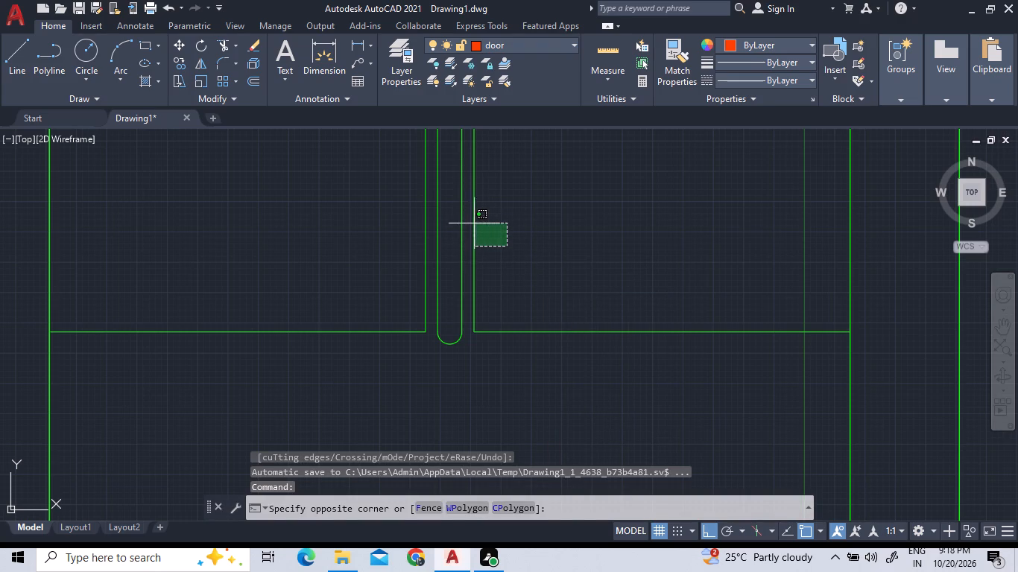
click(473, 223)
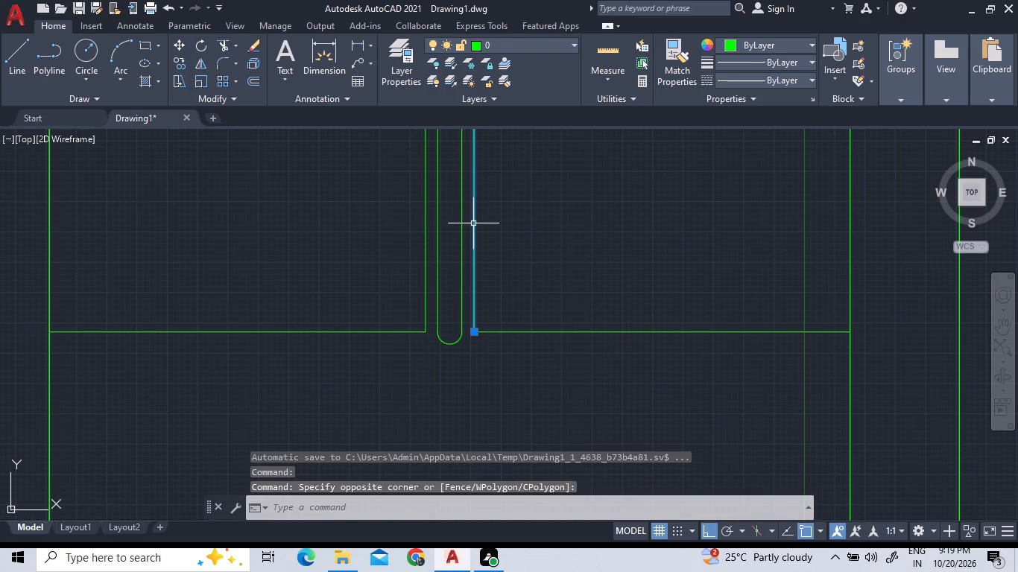
text(f)
key(space)
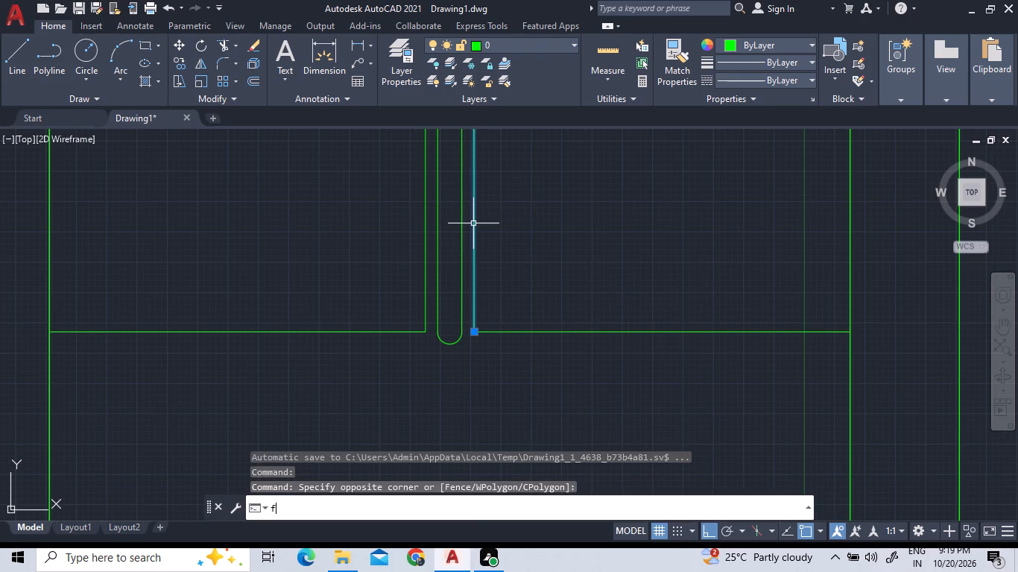
click(473, 223)
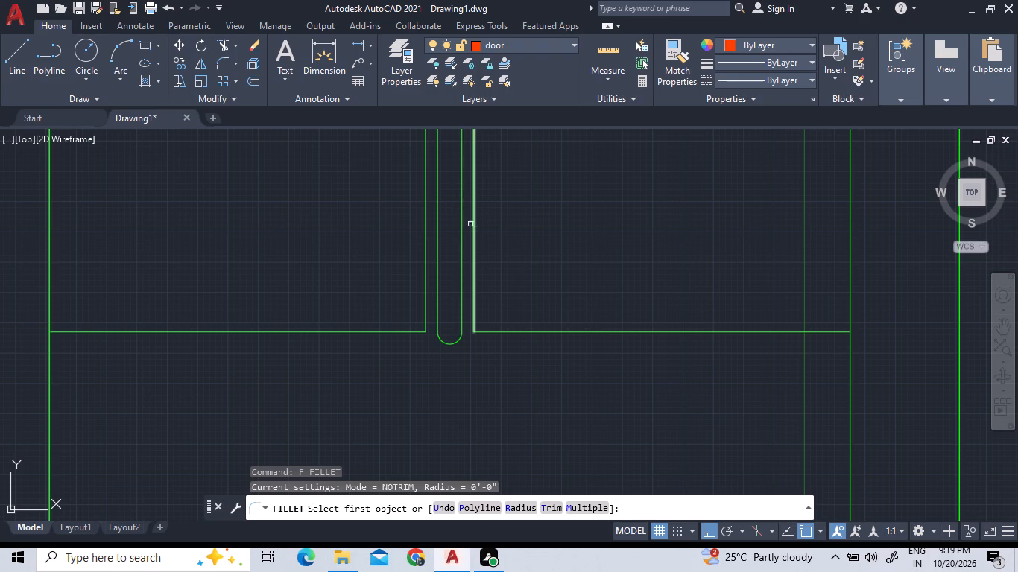
click(473, 265)
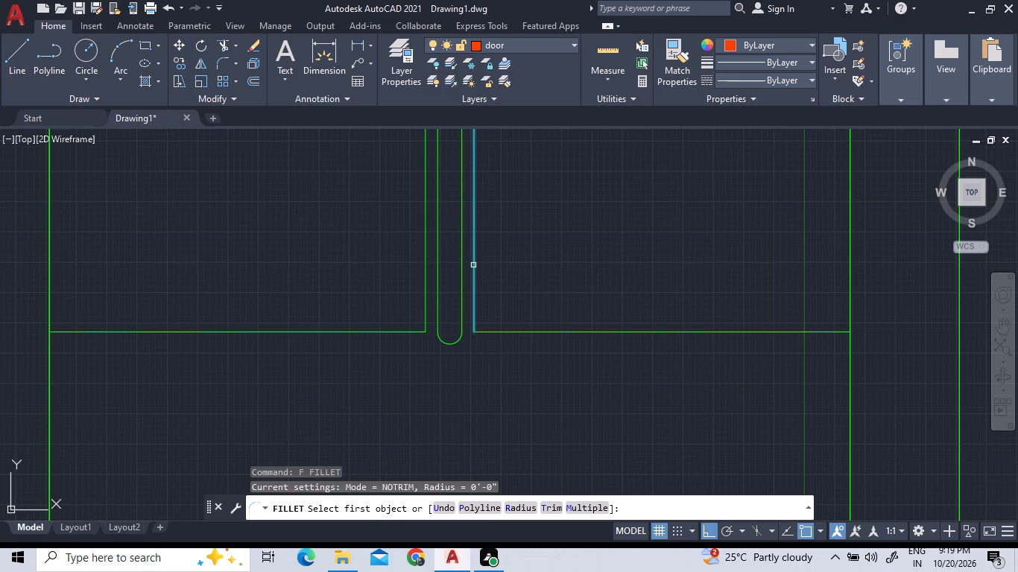
shift+click(420, 267)
shift+click(425, 270)
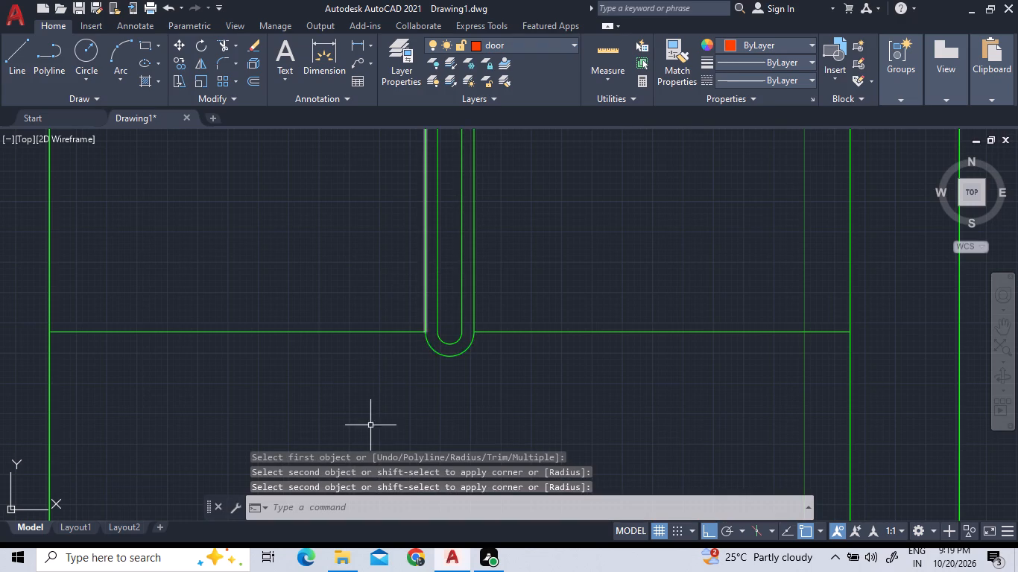
Offset the horizontal passage lines on both sides of the divider 10" north, twice, to make two new line pairs.
scroll(370, 451, down, 3)
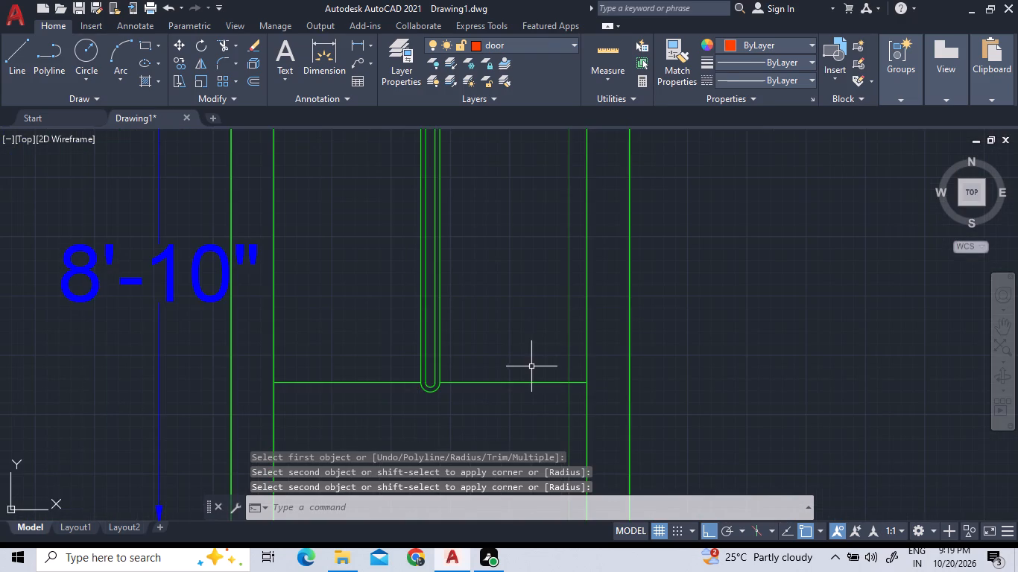
scroll(531, 368, down, 2)
scroll(523, 342, up, 2)
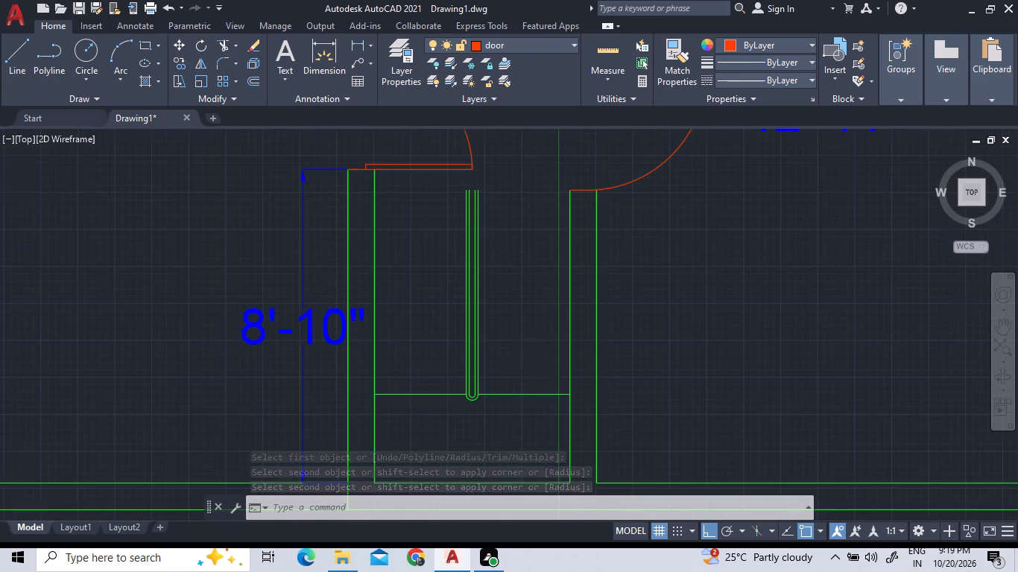
scroll(532, 370, up, 2)
scroll(535, 367, down, 2)
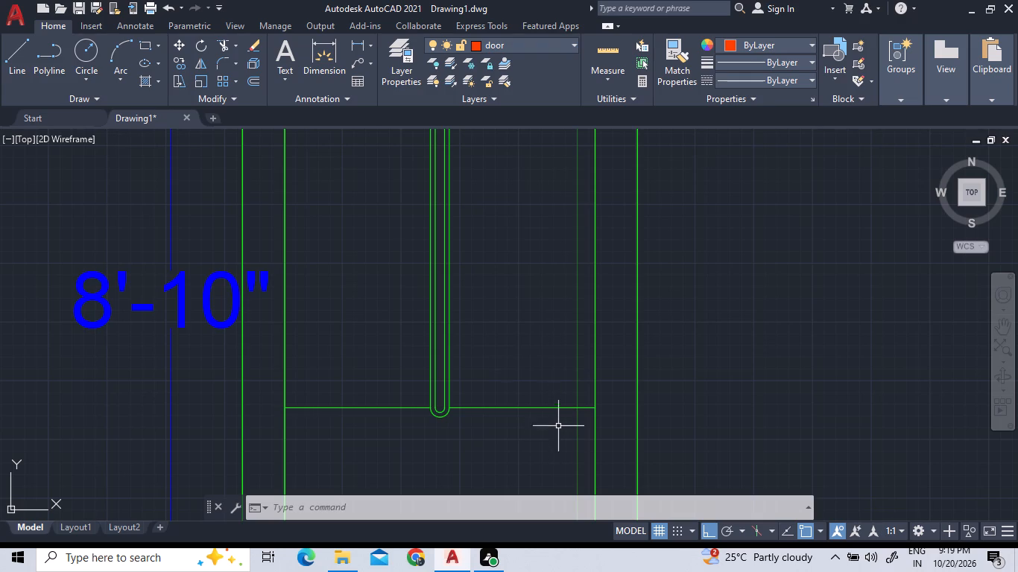
click(249, 83)
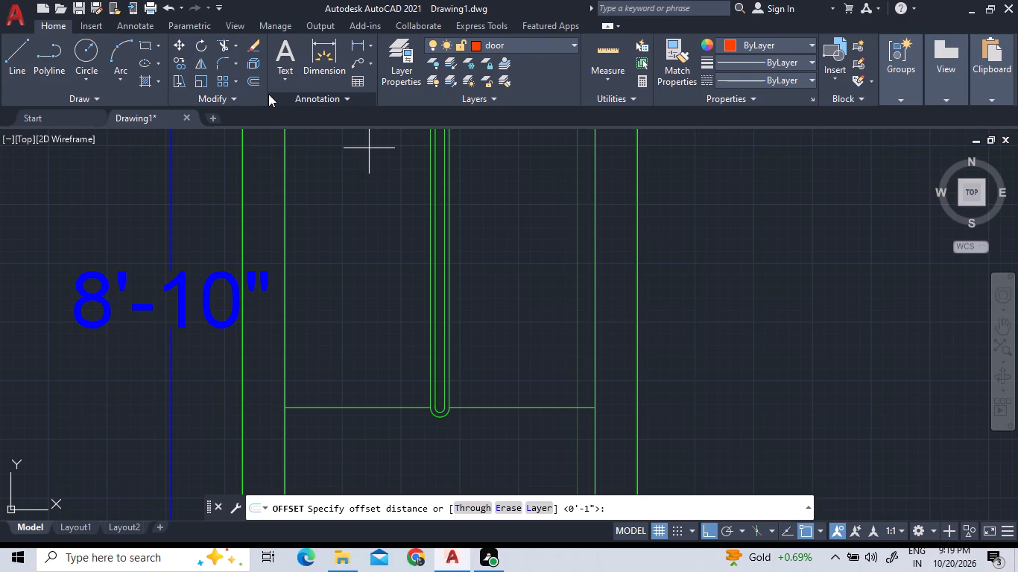
text(10)
key(shift+quotedbl)
key(Return)
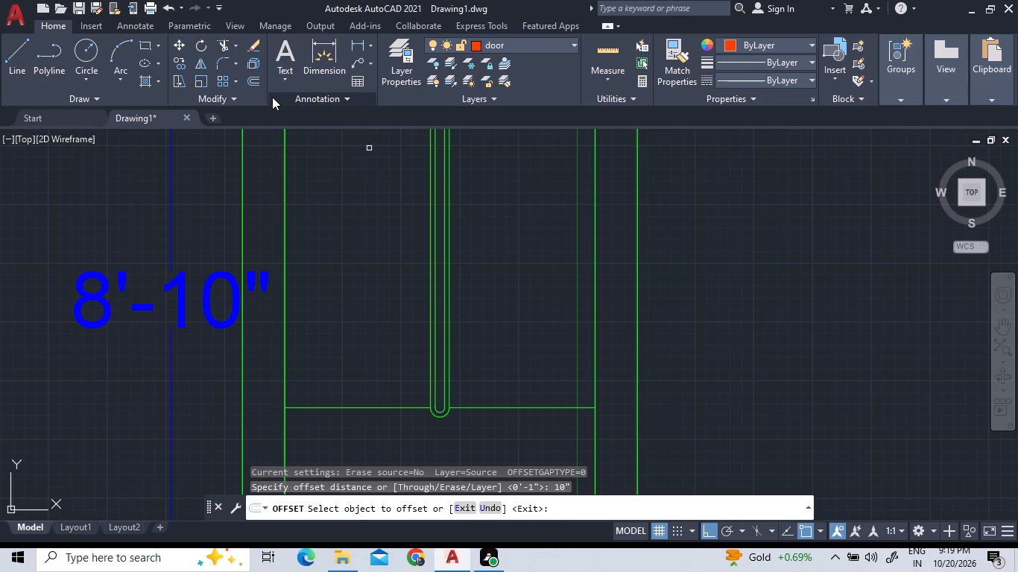
click(522, 407)
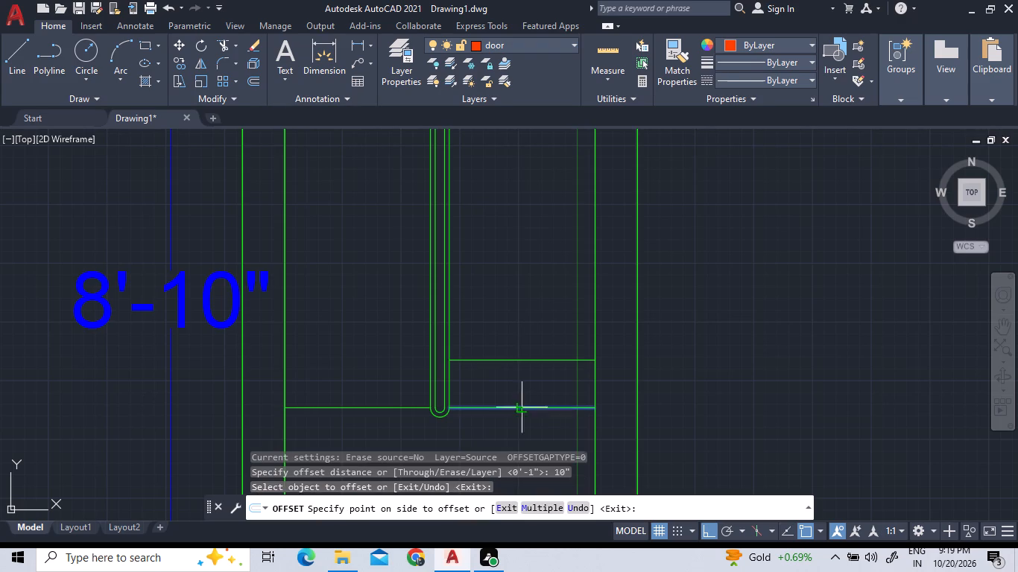
click(539, 352)
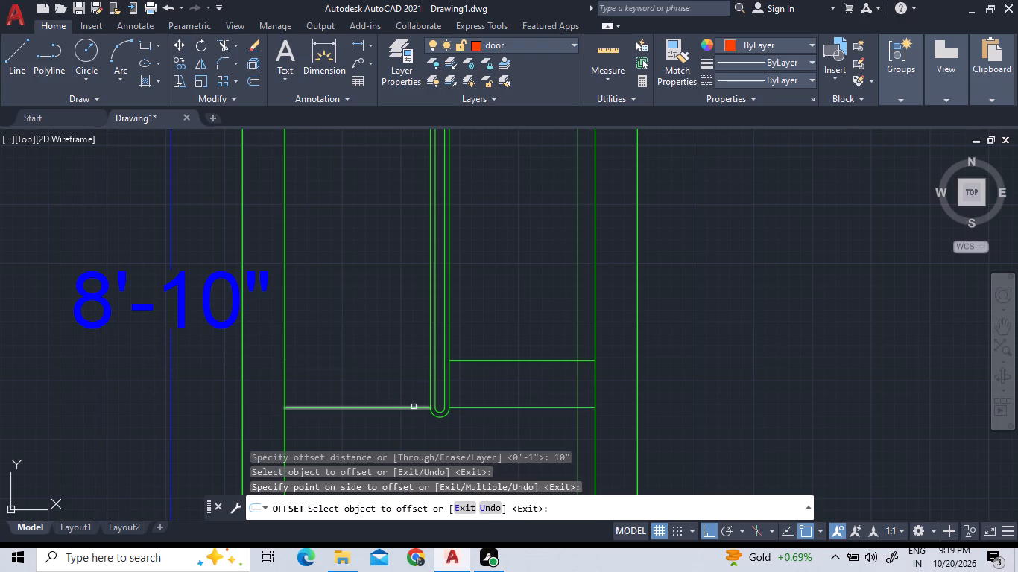
click(414, 407)
click(413, 357)
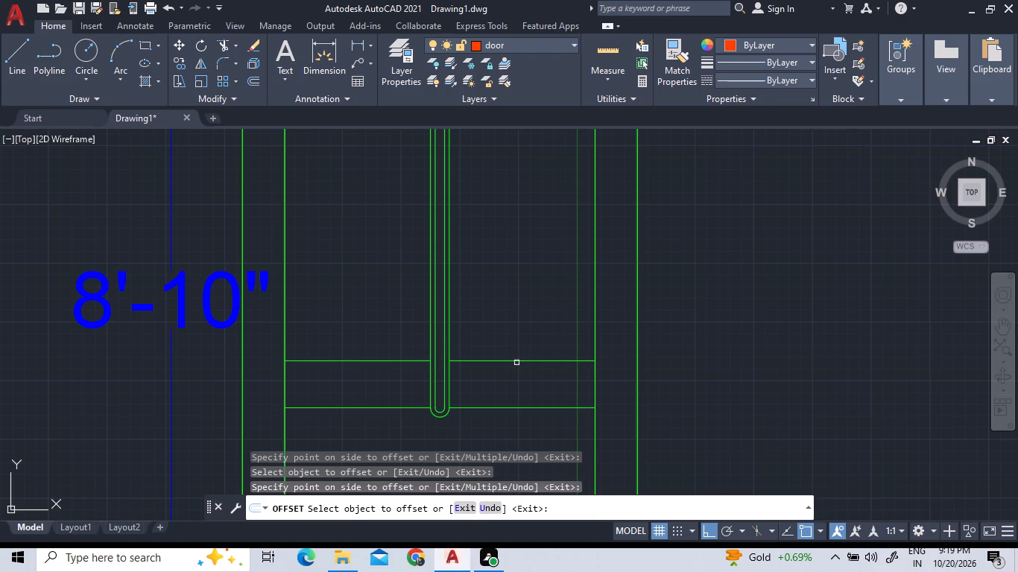
click(518, 362)
click(516, 308)
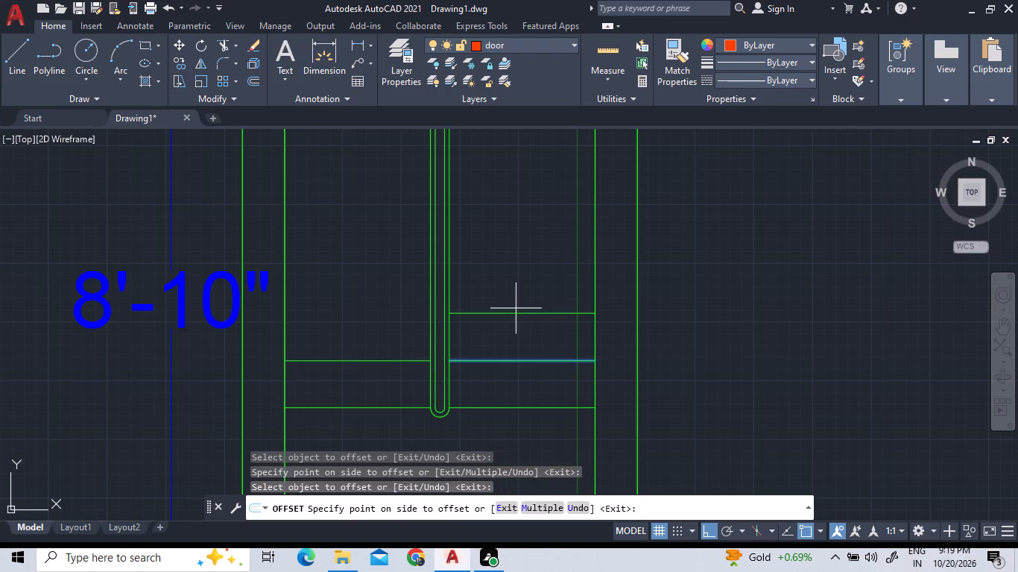
click(389, 360)
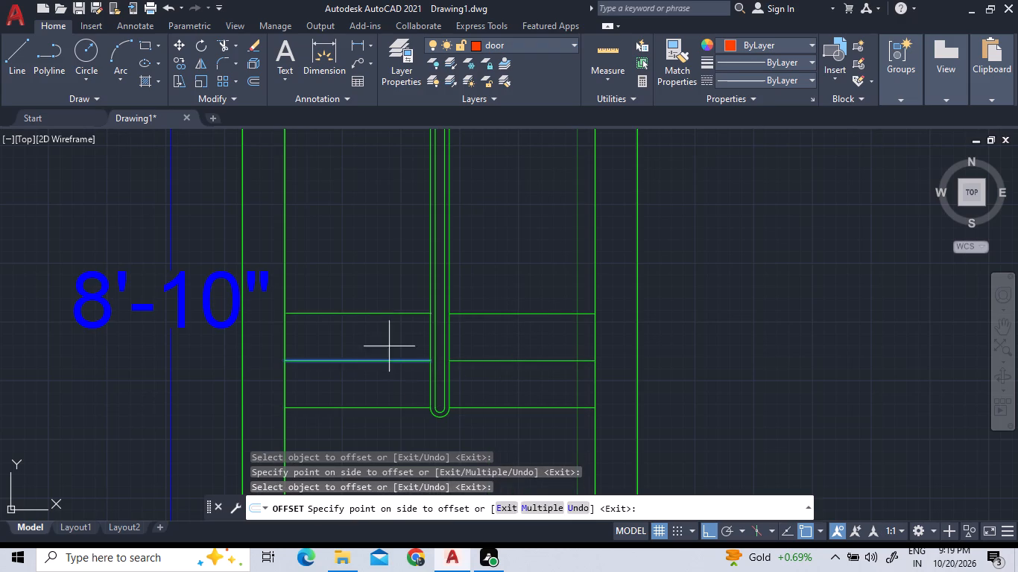
click(389, 342)
Offset the northernmost horizontal lines on both sides of the divider another 10" north, twice, to add two more line pairs.
click(481, 311)
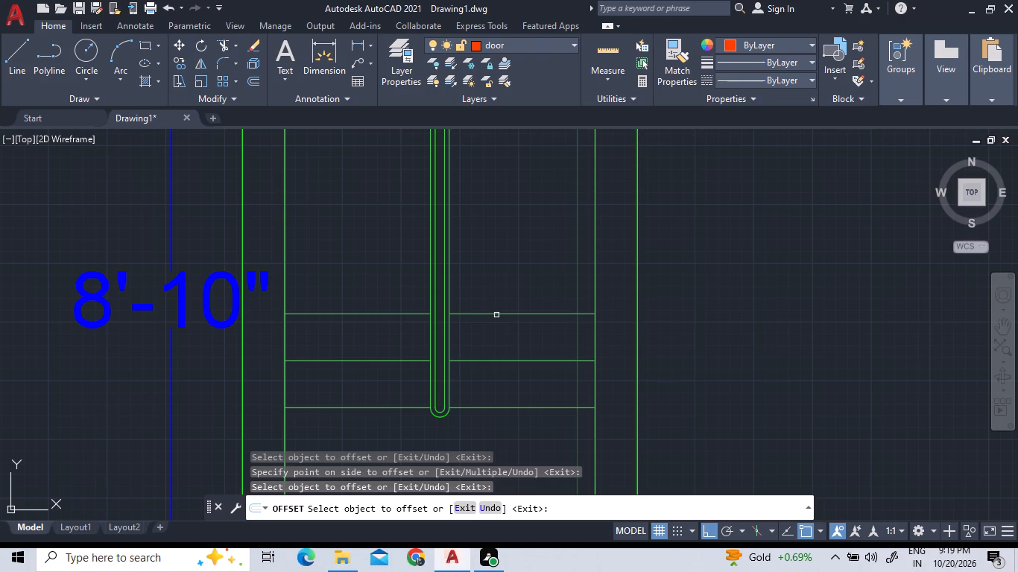
click(496, 315)
click(498, 274)
click(378, 317)
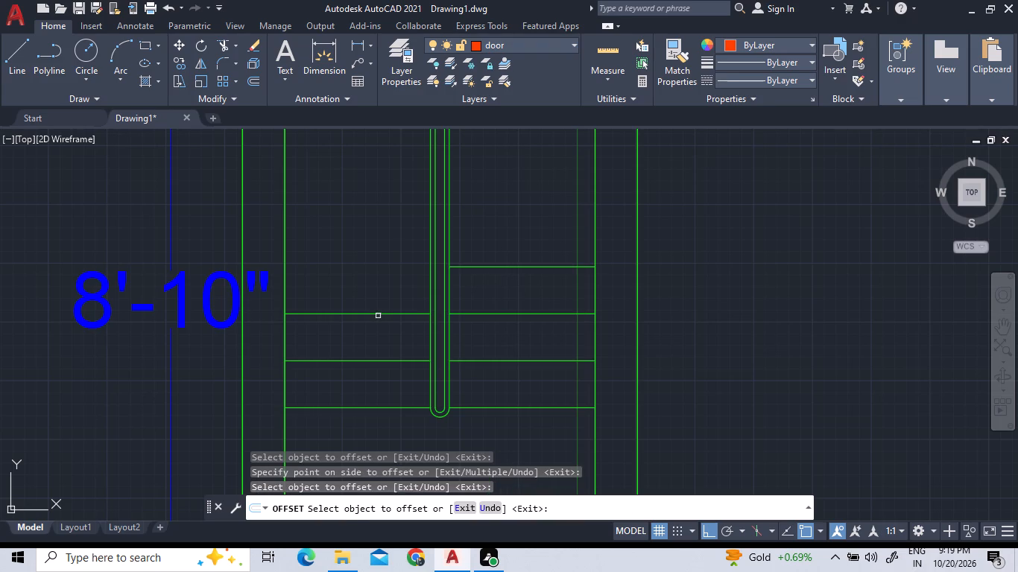
click(378, 314)
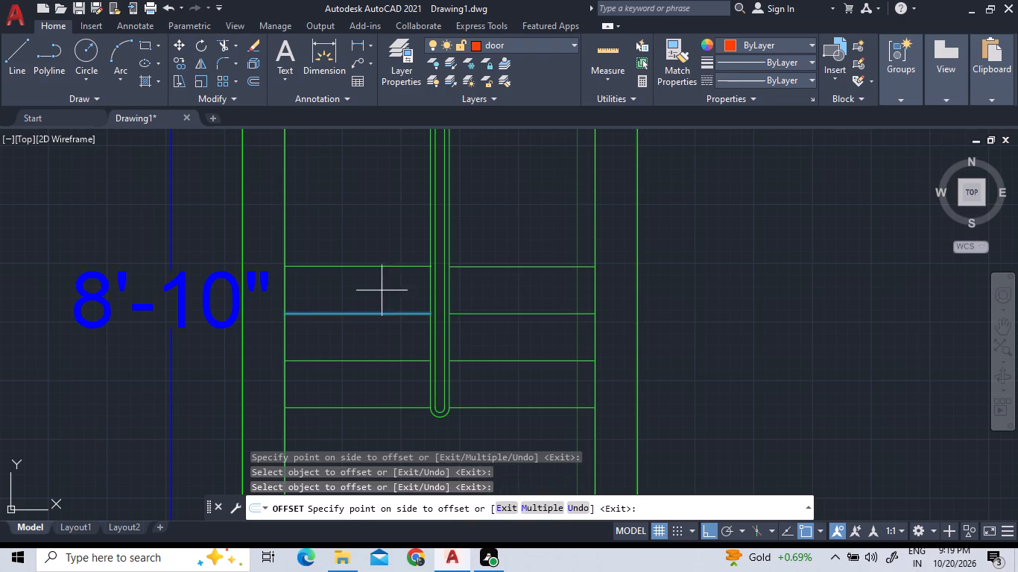
click(382, 288)
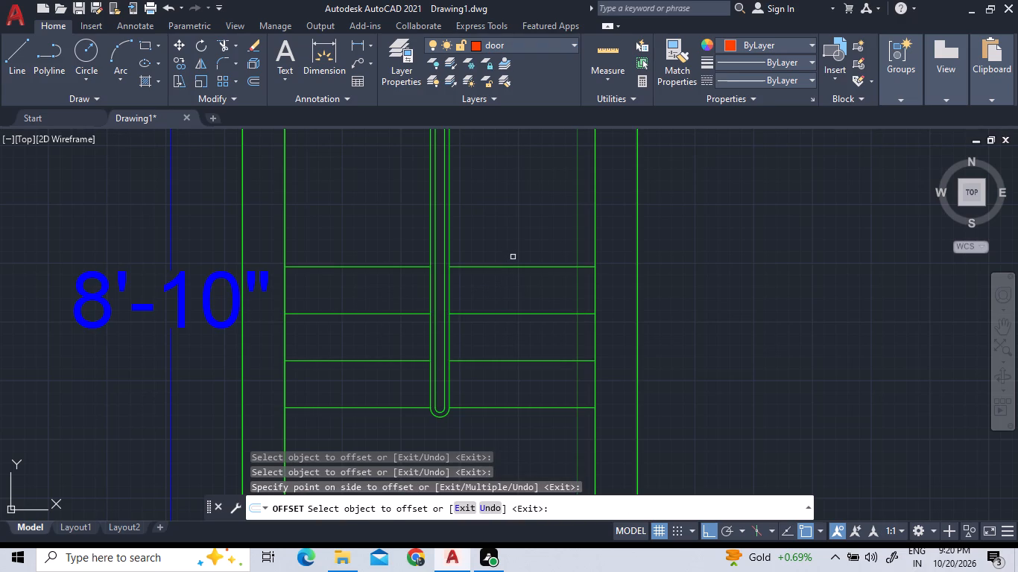
scroll(509, 258, down, 2)
click(509, 259)
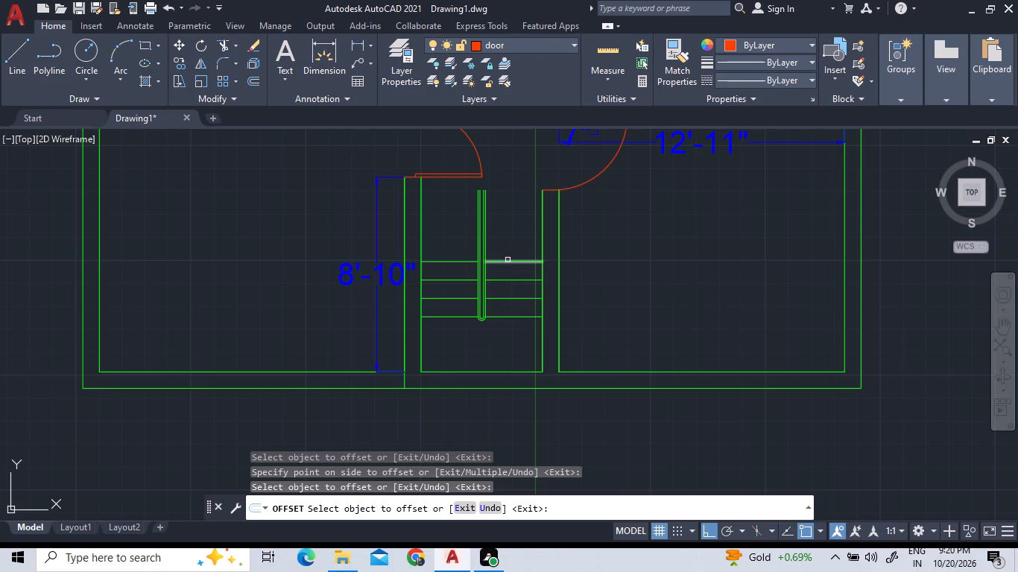
click(504, 261)
click(507, 252)
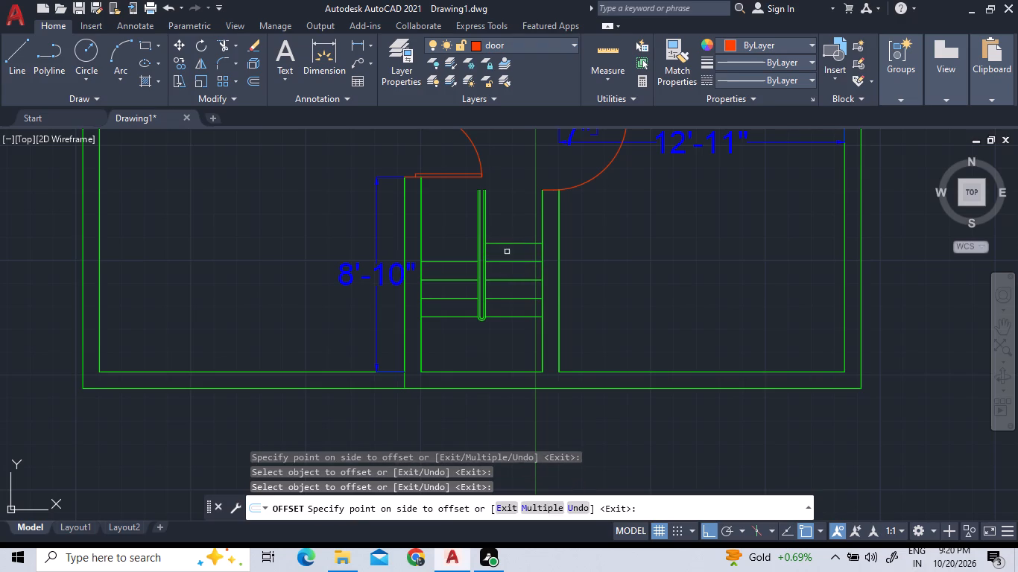
click(471, 261)
click(470, 254)
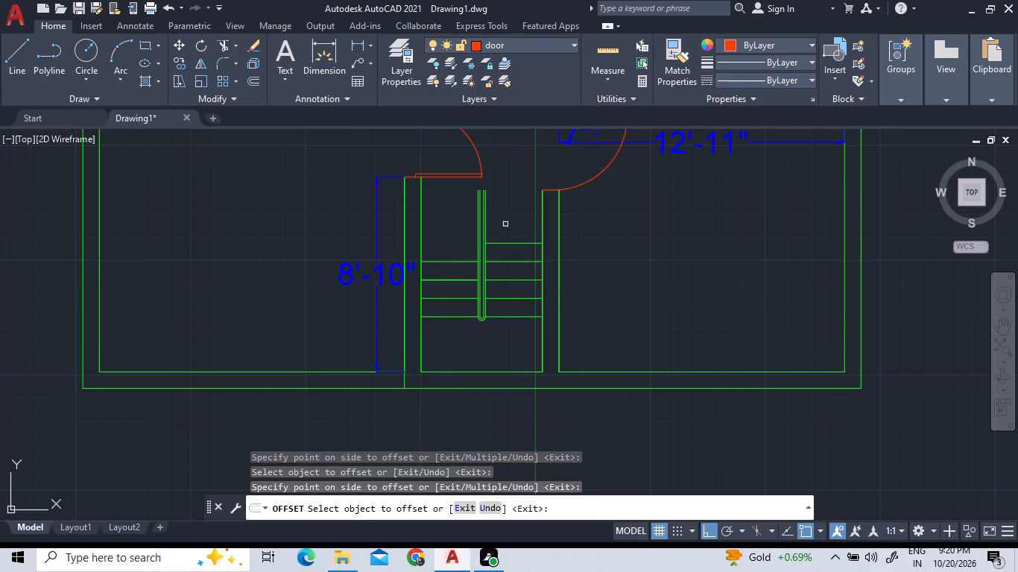
click(464, 261)
click(464, 252)
Offset the northernmost tread lines on both sides of the divider 10" north, and offset the new east one 10" north once more.
click(502, 243)
click(512, 220)
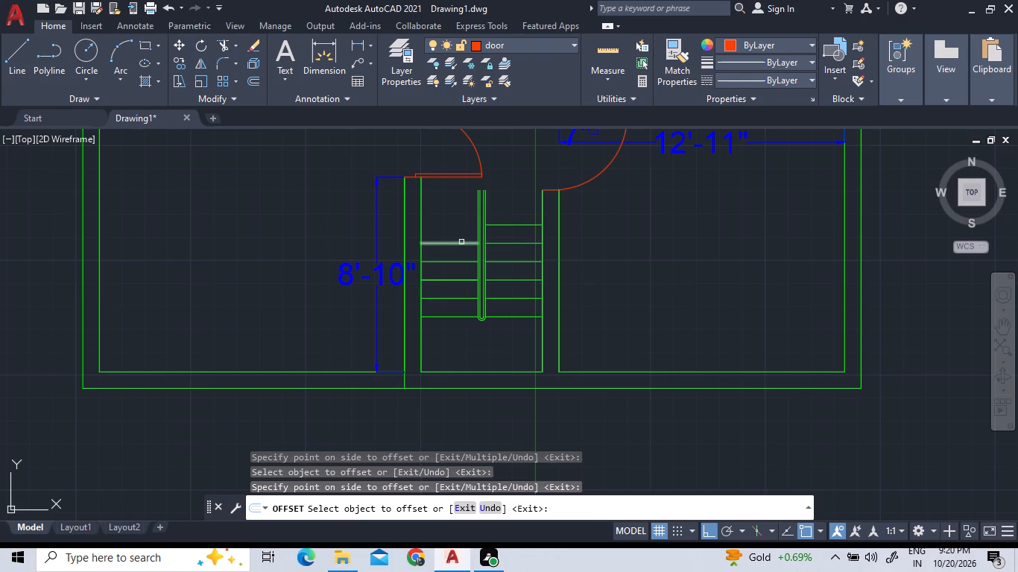
click(457, 244)
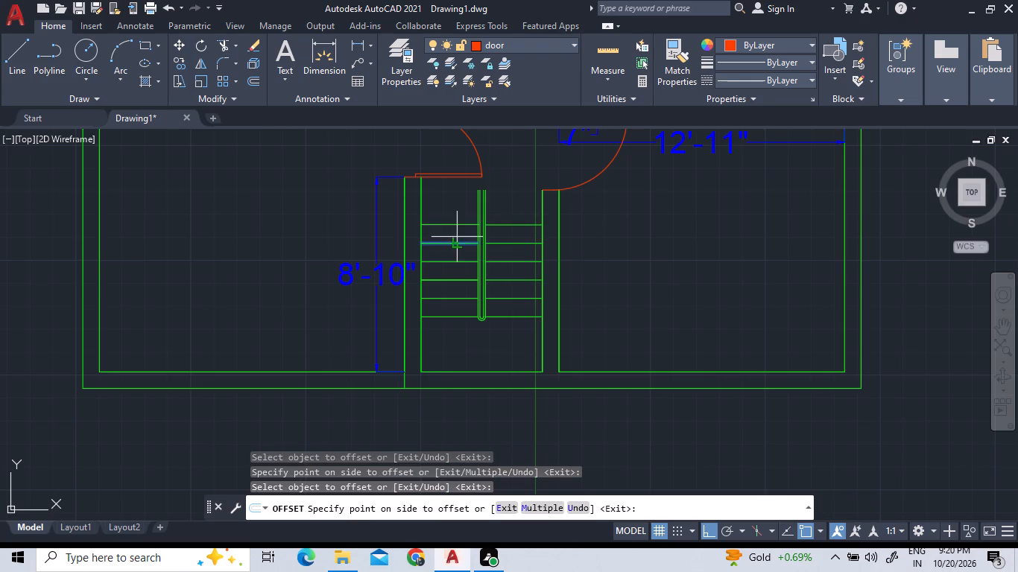
click(457, 235)
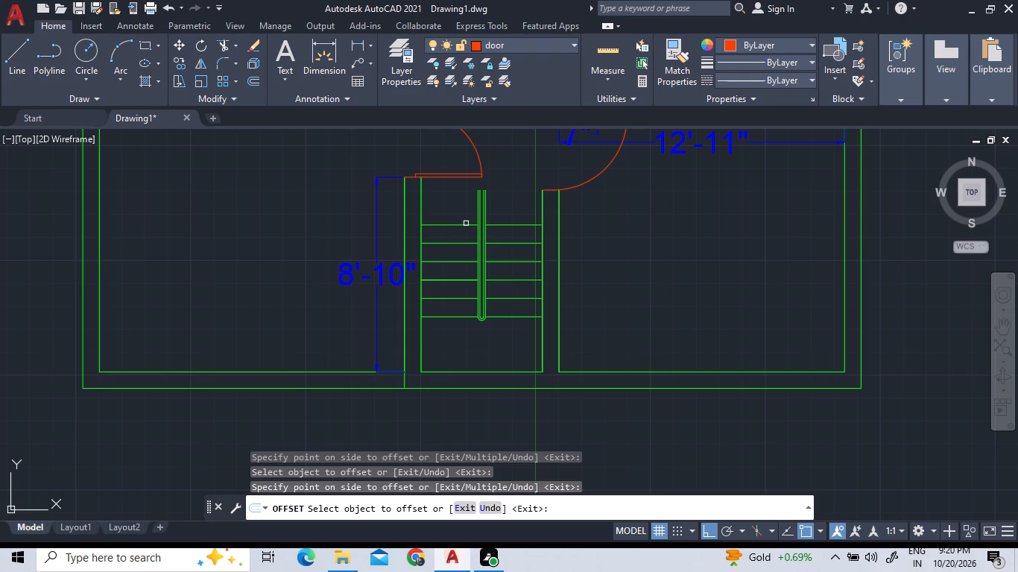
click(514, 224)
click(513, 207)
scroll(483, 194, up, 3)
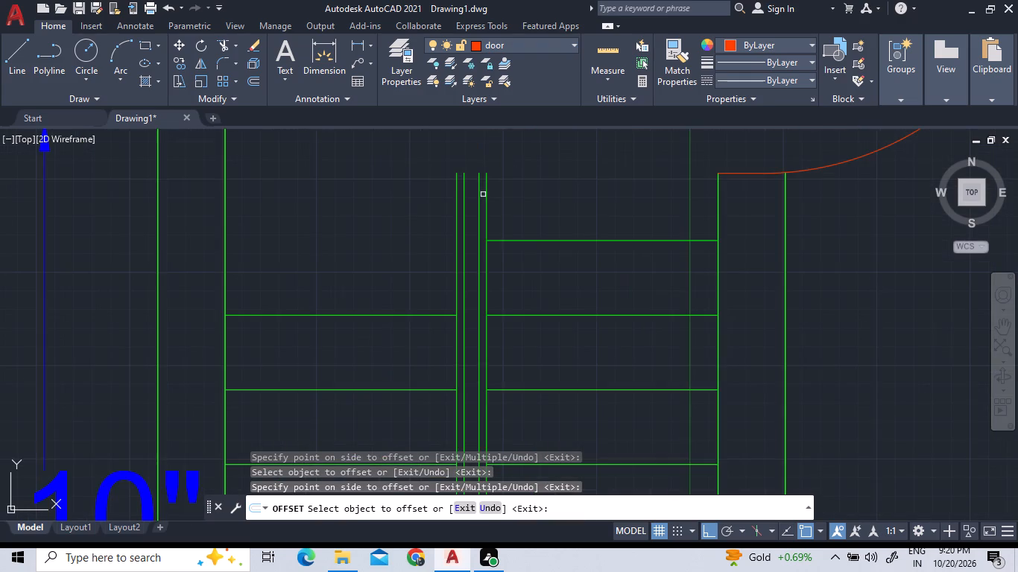
right_click(528, 206)
click(531, 214)
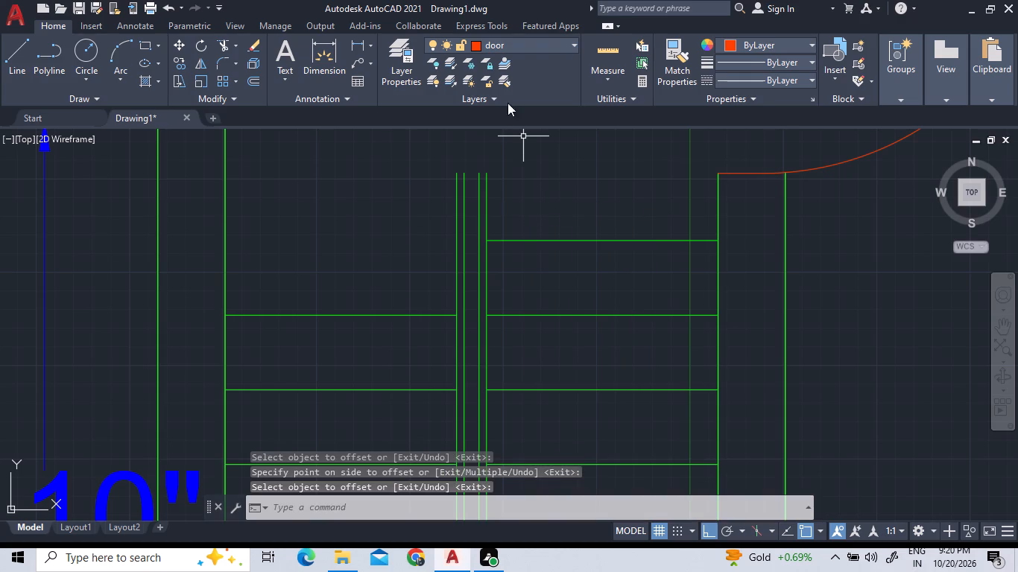
Trim both east divider lines north of the northernmost east tread, extending that tread west to the inner divider line.
click(224, 46)
click(519, 206)
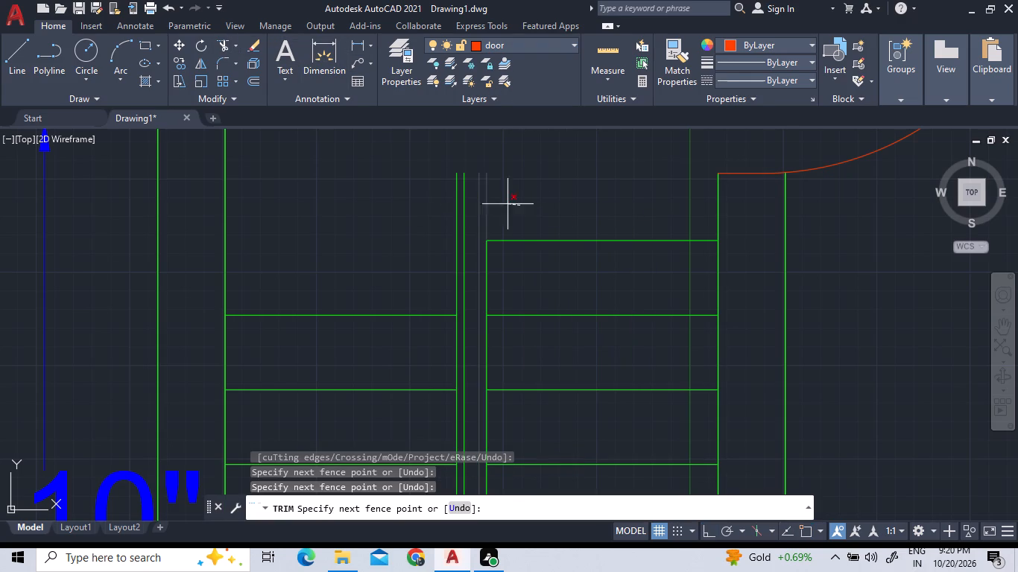
click(481, 215)
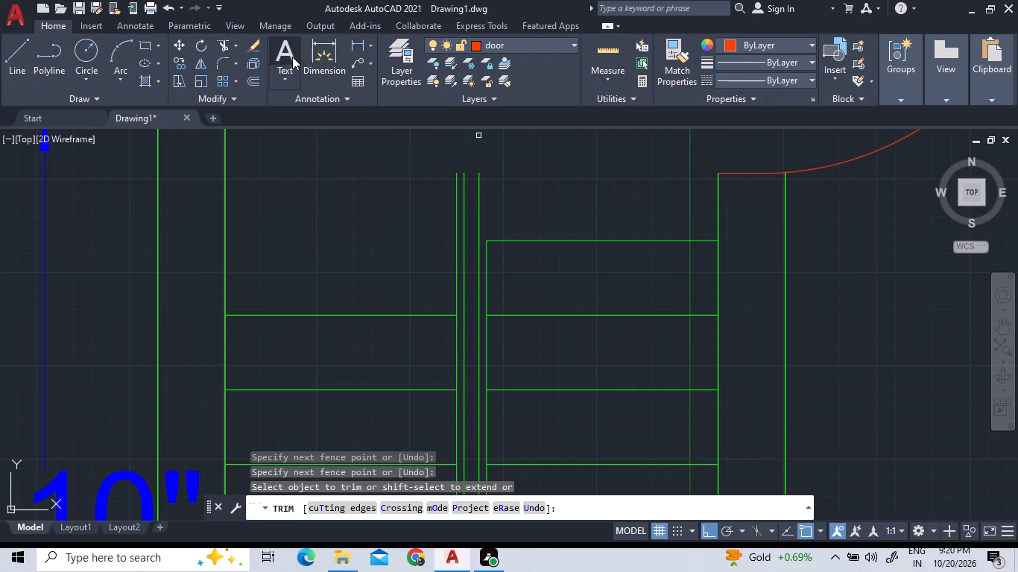
click(234, 50)
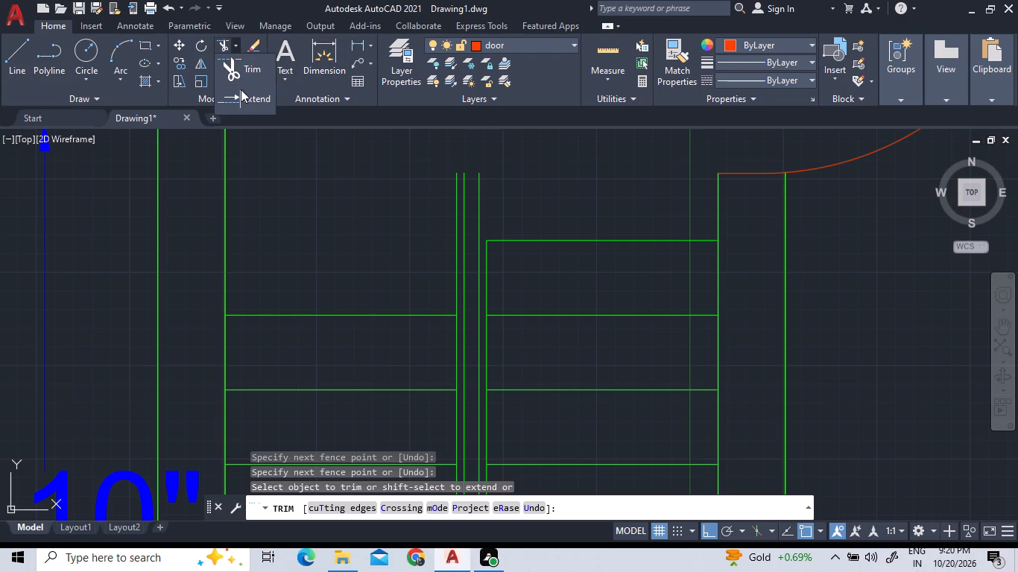
click(241, 89)
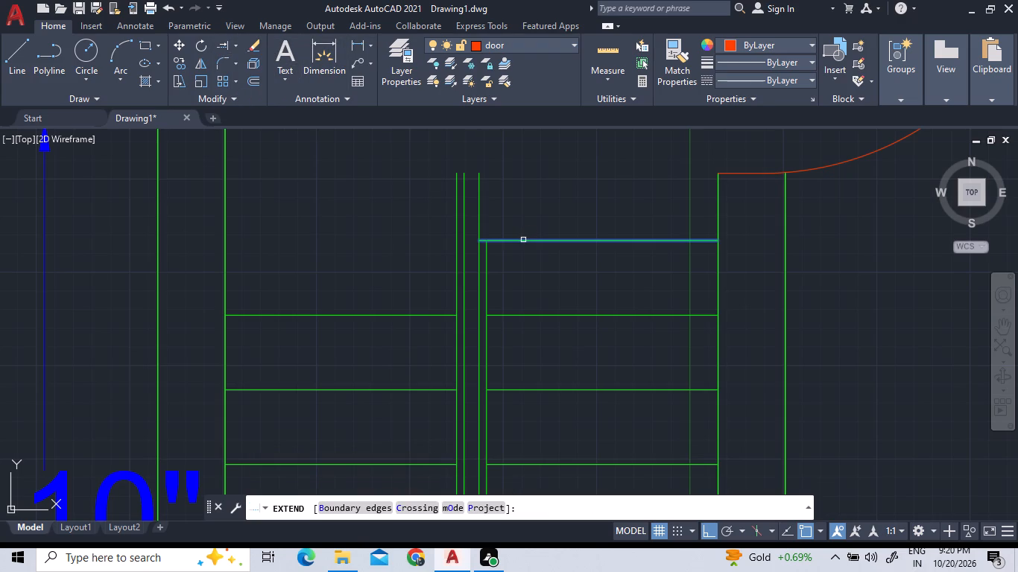
click(522, 241)
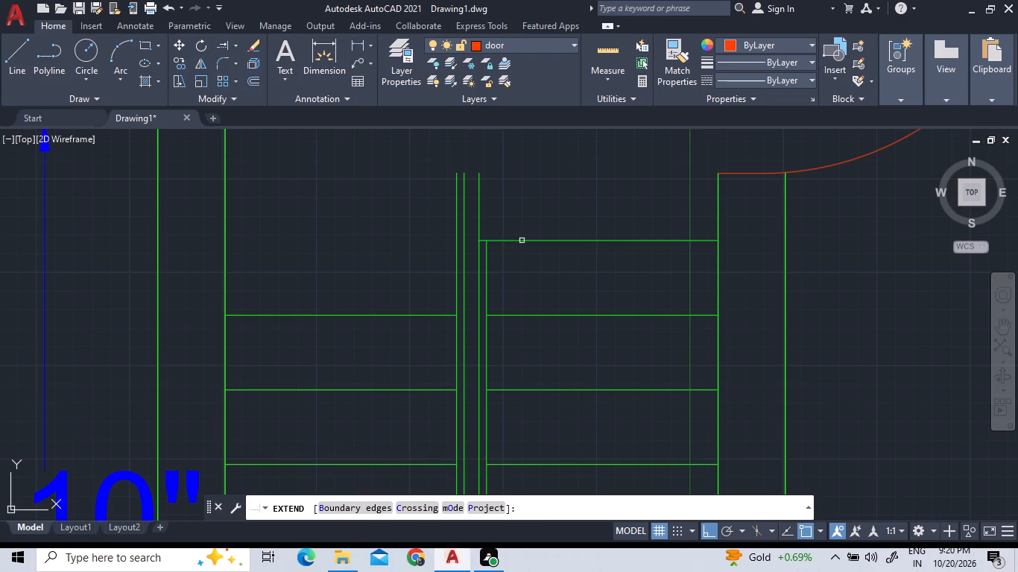
click(233, 42)
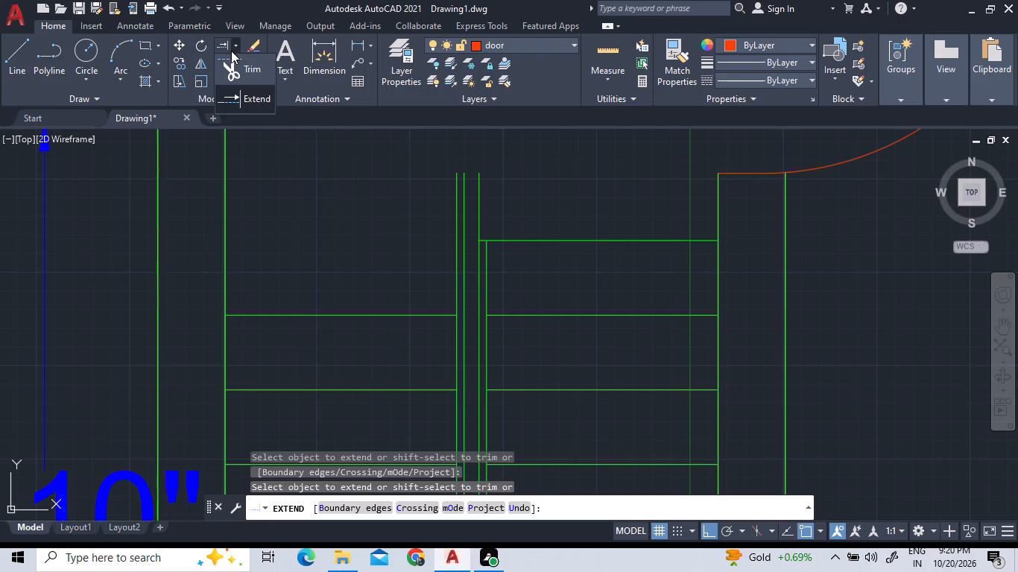
click(233, 74)
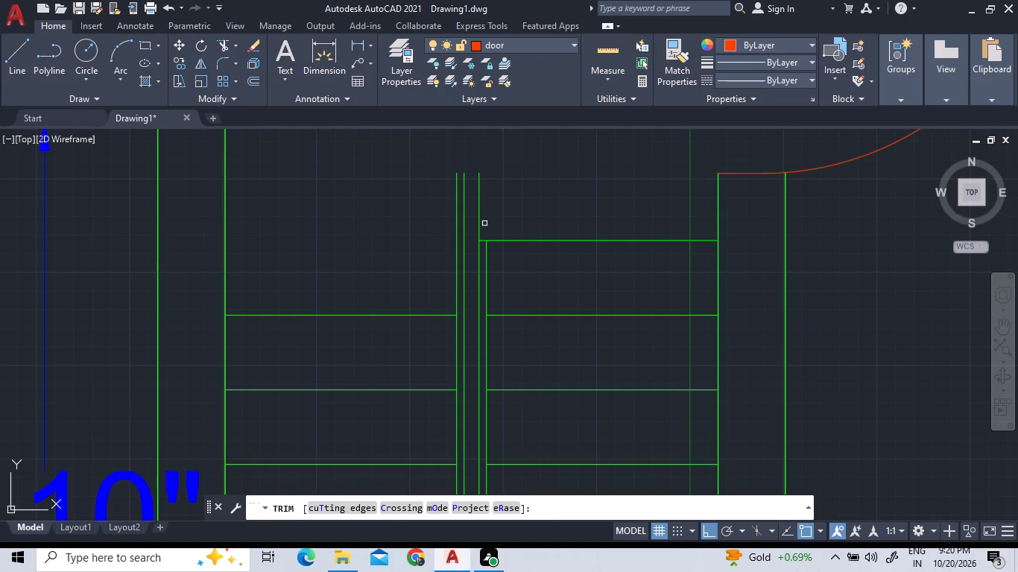
click(480, 222)
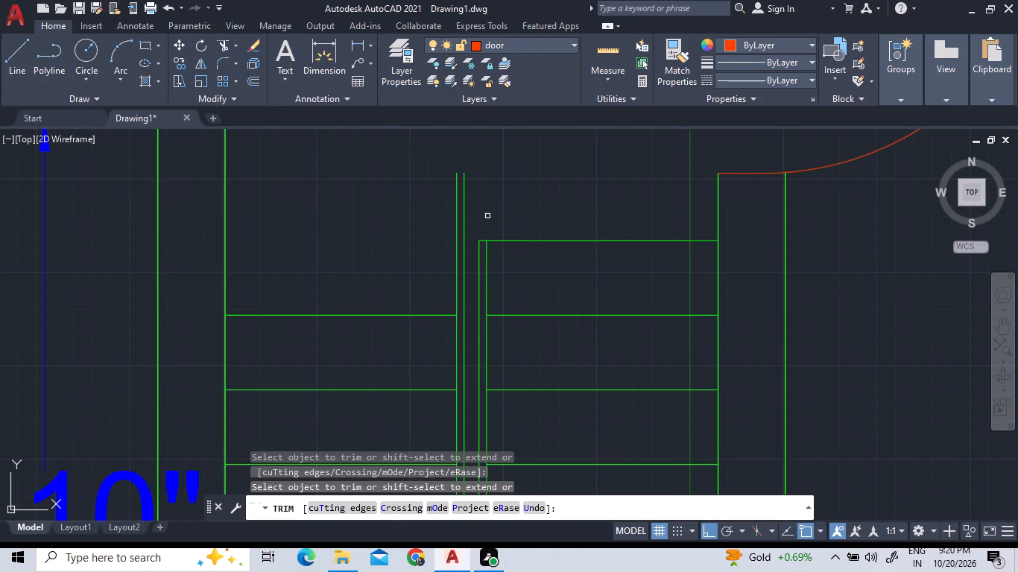
Extend the northernmost west tread to the inner west divider line and trim both west divider lines north of it.
scroll(472, 340, up, 1)
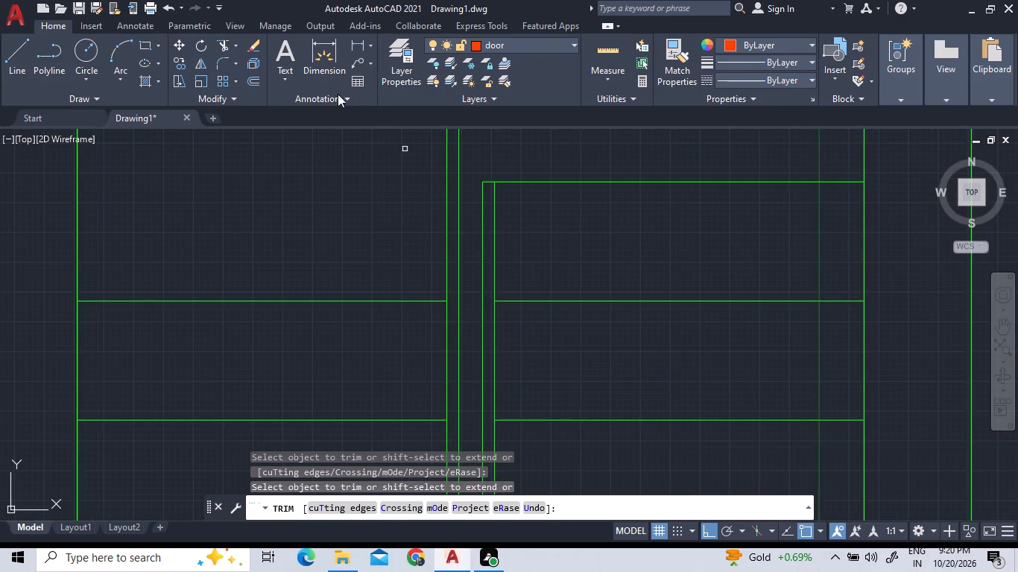
click(233, 45)
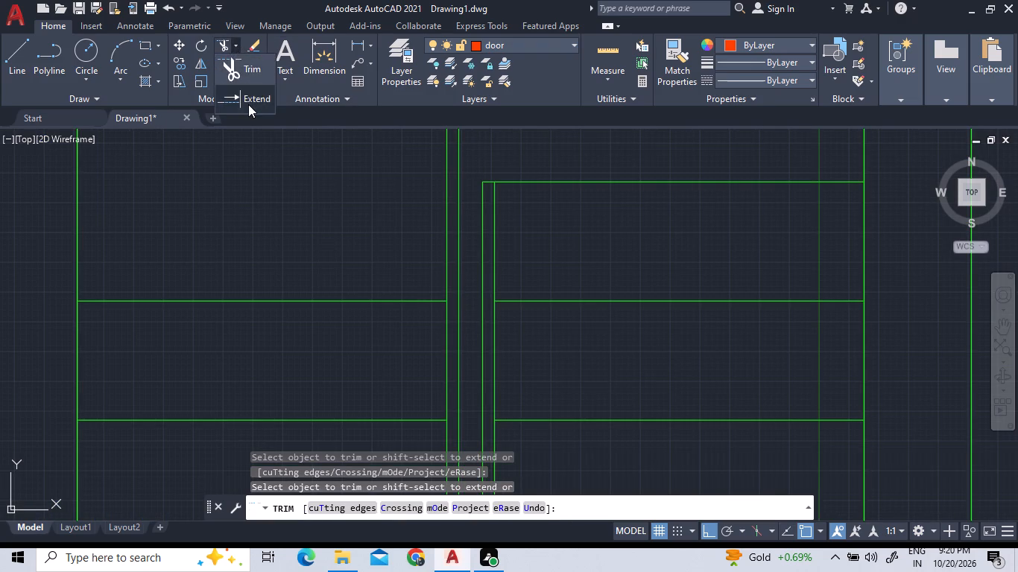
click(248, 104)
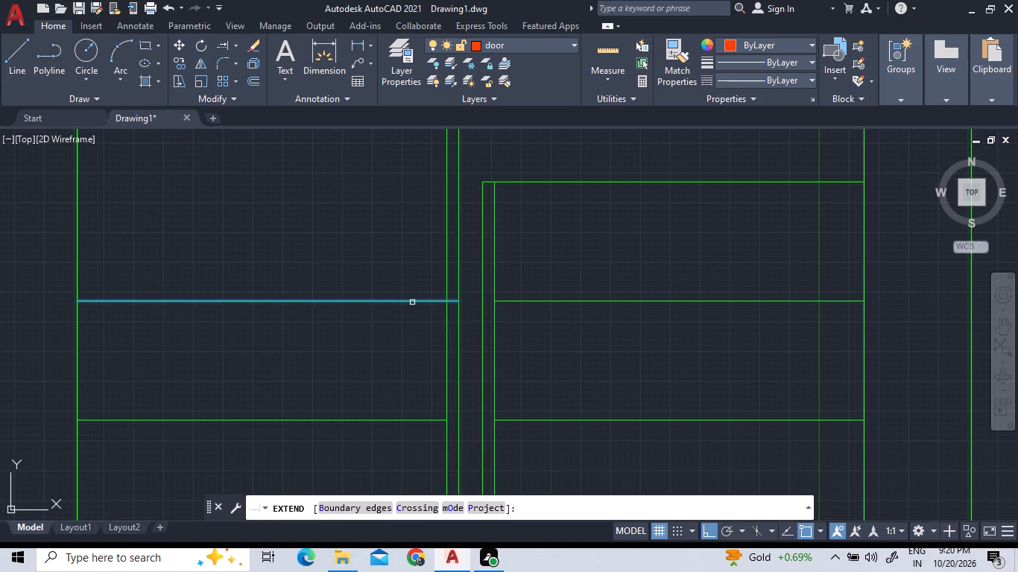
click(412, 302)
scroll(414, 229, down, 2)
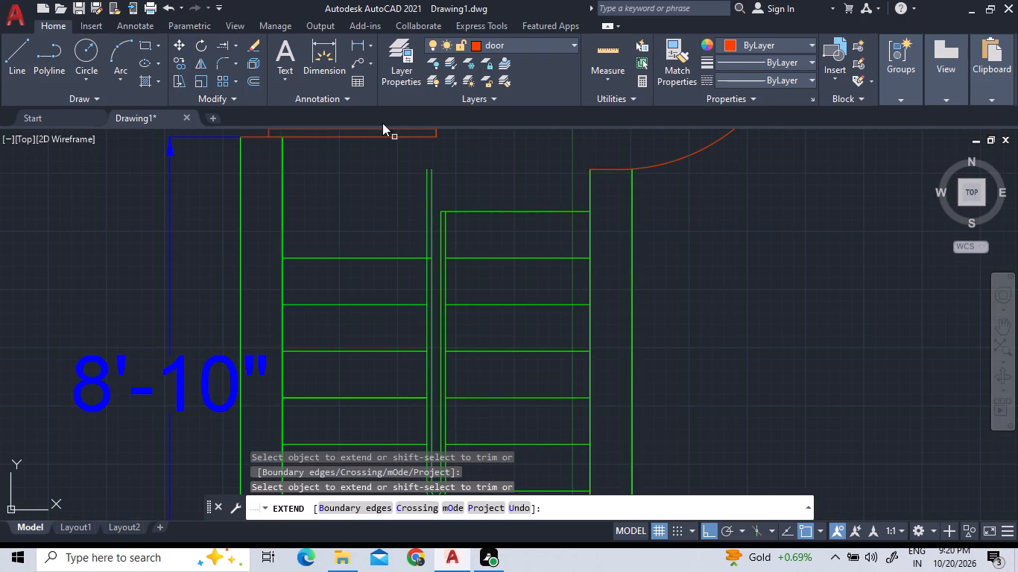
click(235, 48)
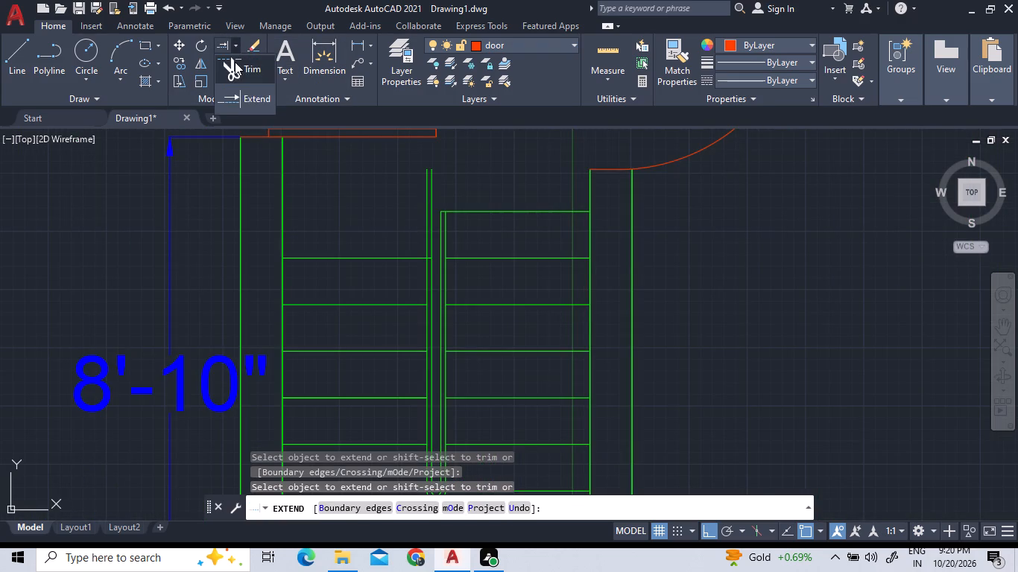
click(234, 65)
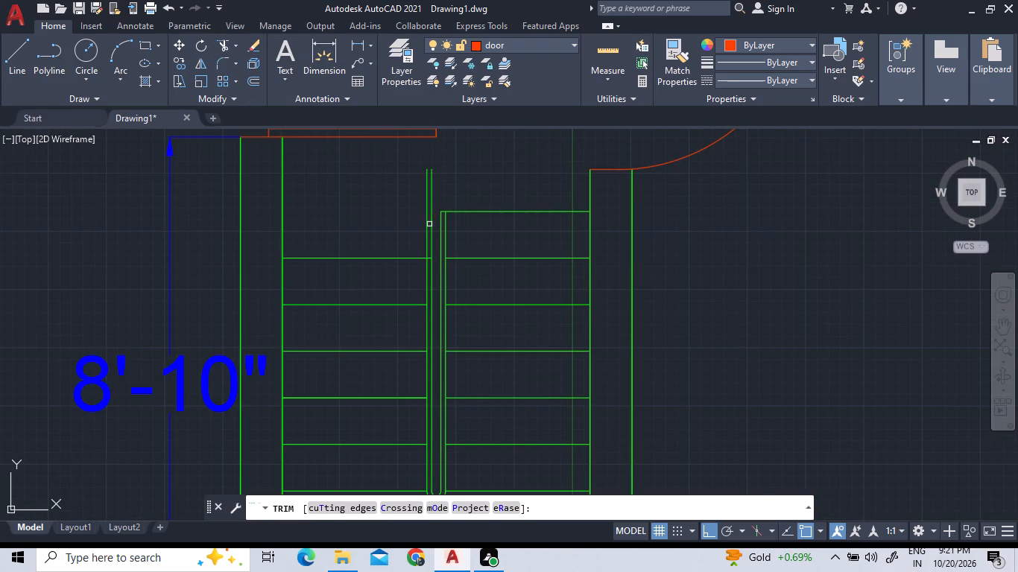
click(429, 224)
click(429, 225)
click(430, 227)
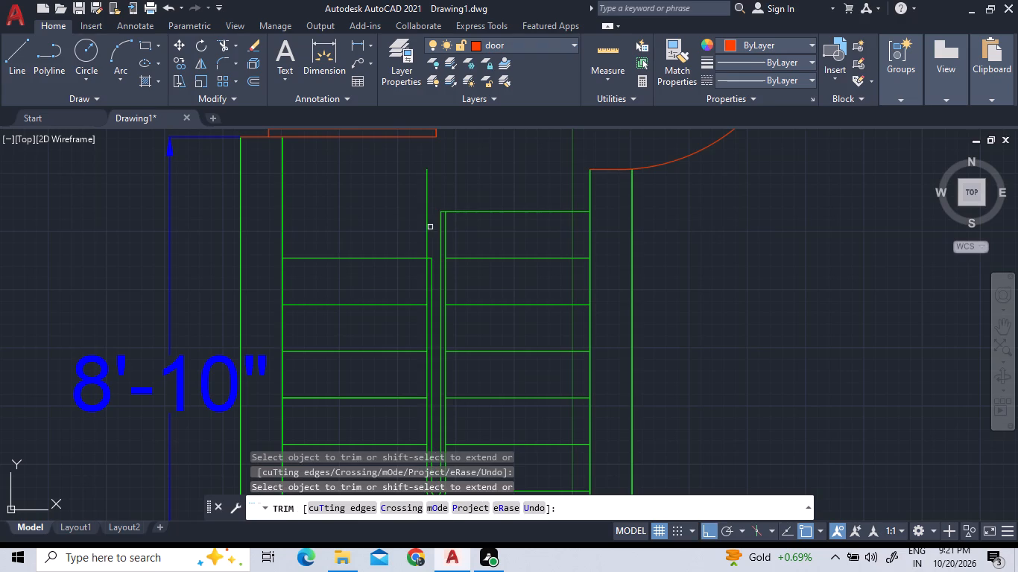
click(428, 223)
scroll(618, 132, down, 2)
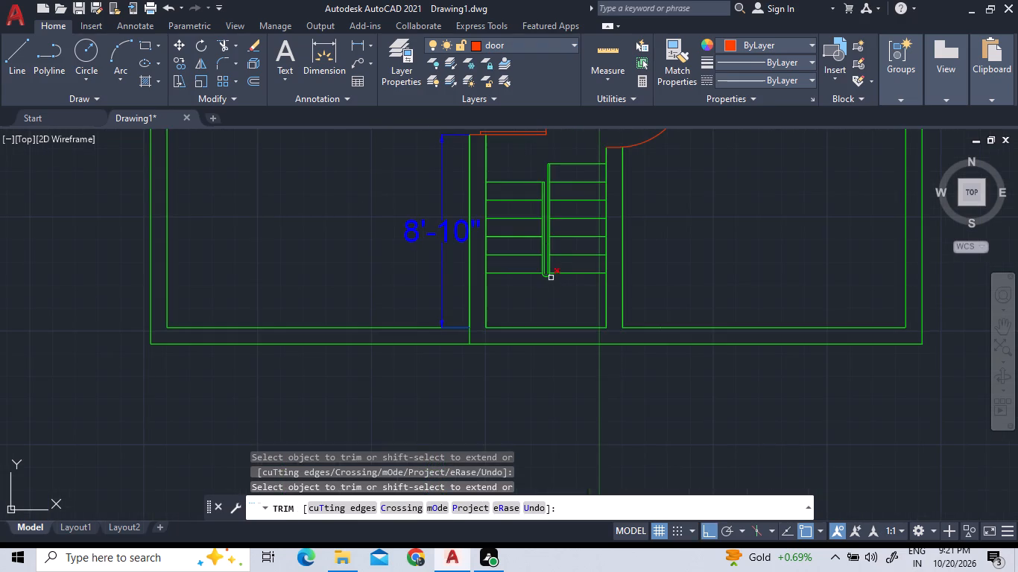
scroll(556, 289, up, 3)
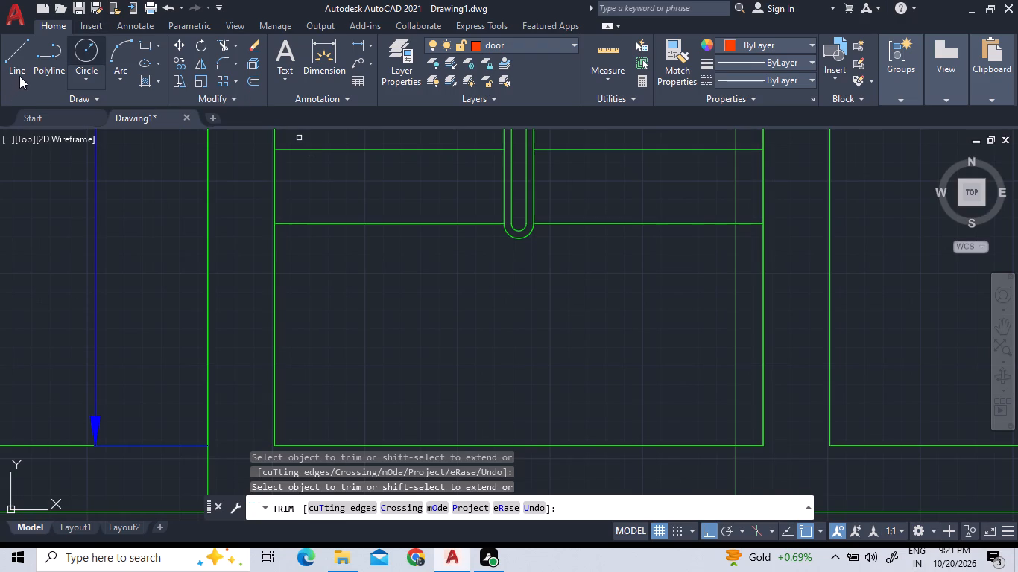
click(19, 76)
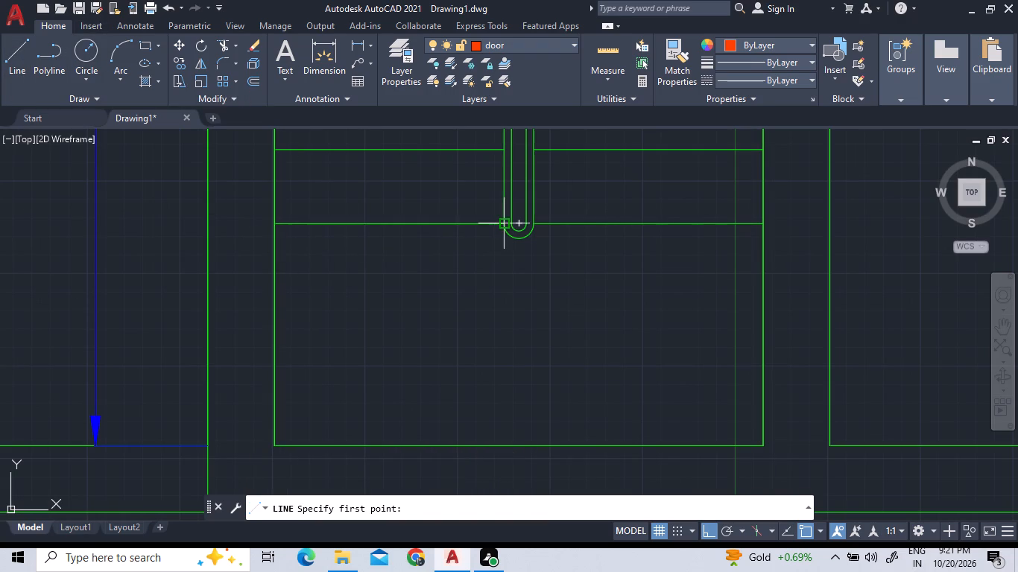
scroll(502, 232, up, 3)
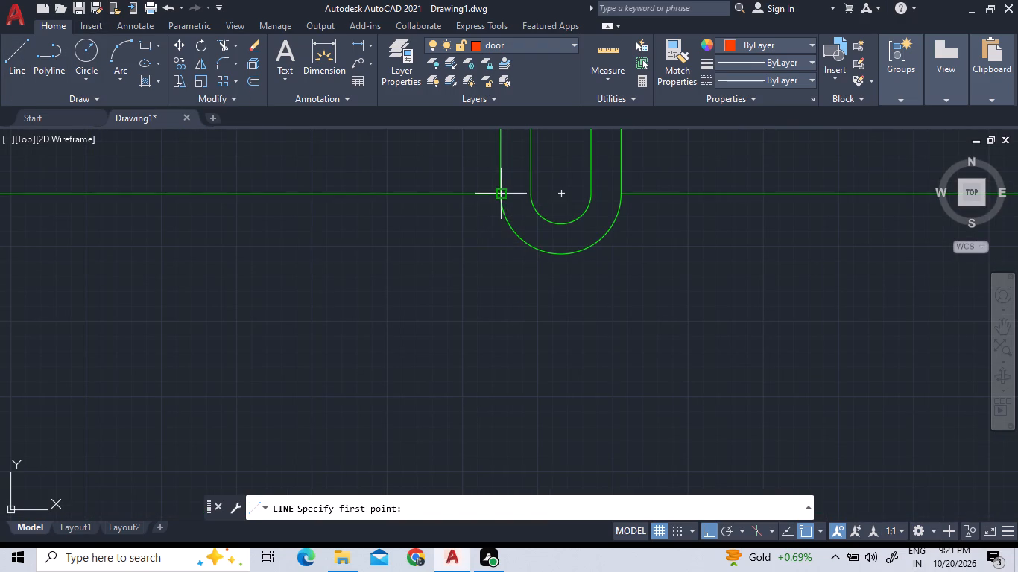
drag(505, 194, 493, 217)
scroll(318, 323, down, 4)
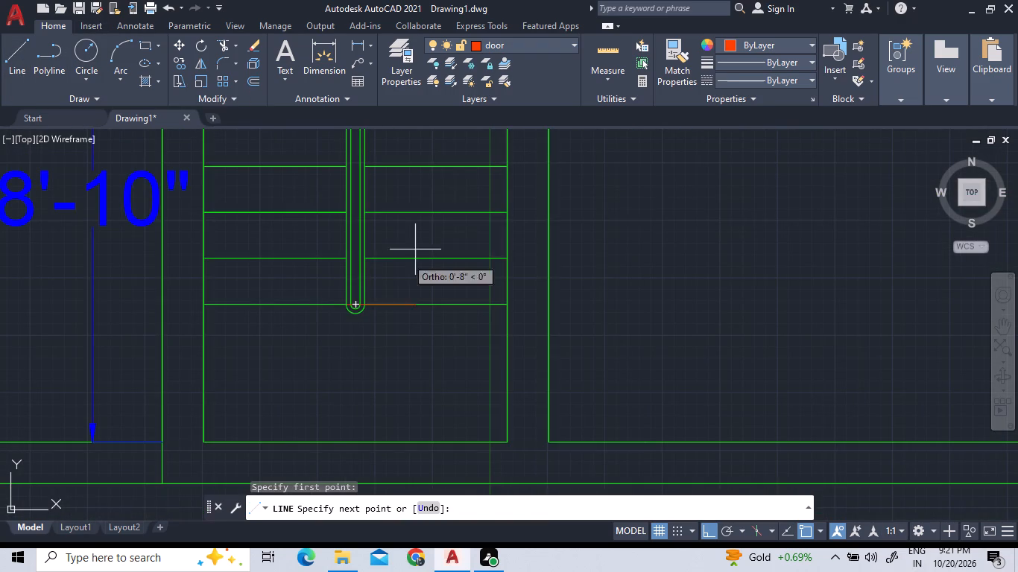
Make layer 0 the current layer.
click(474, 45)
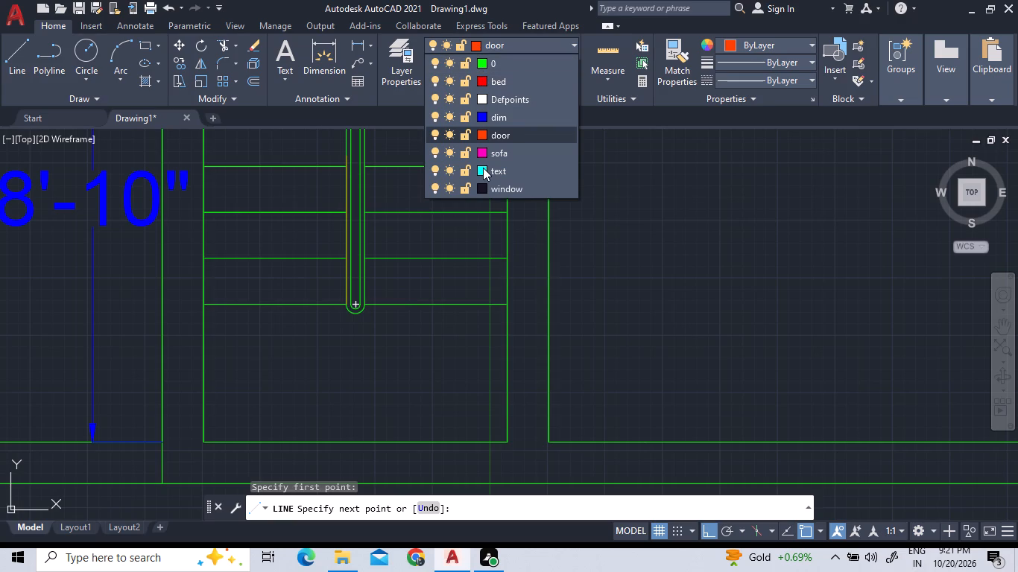
click(492, 66)
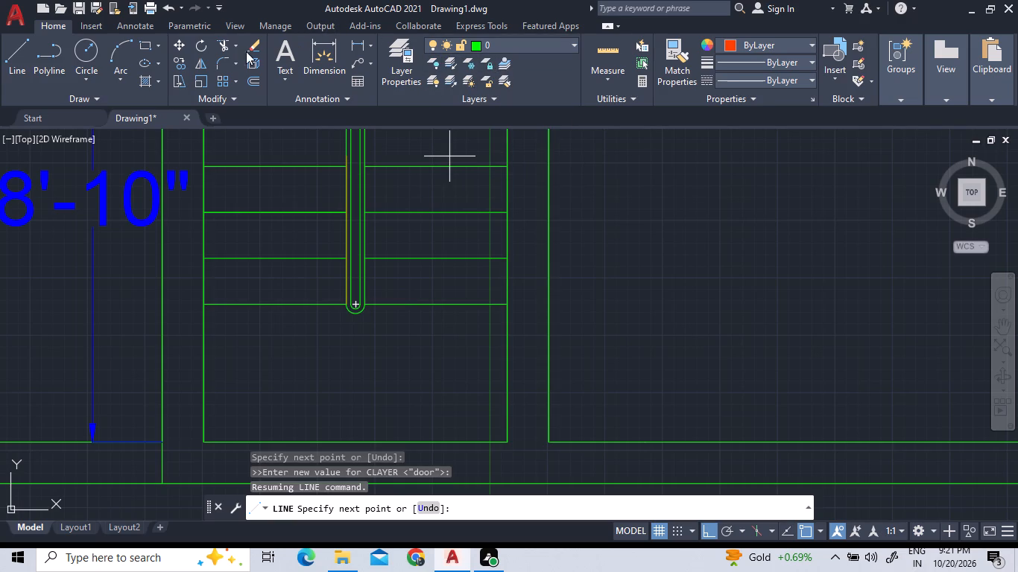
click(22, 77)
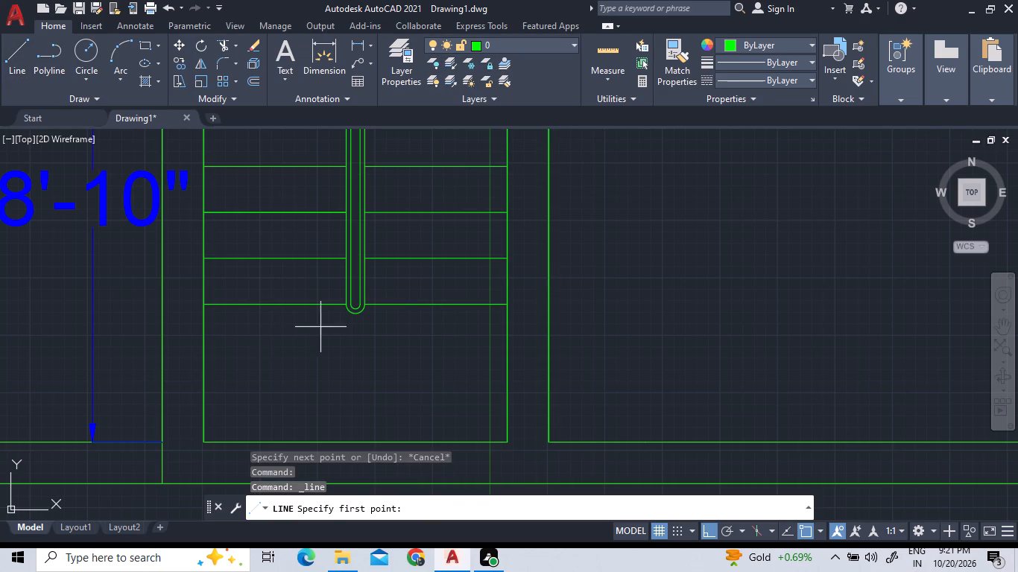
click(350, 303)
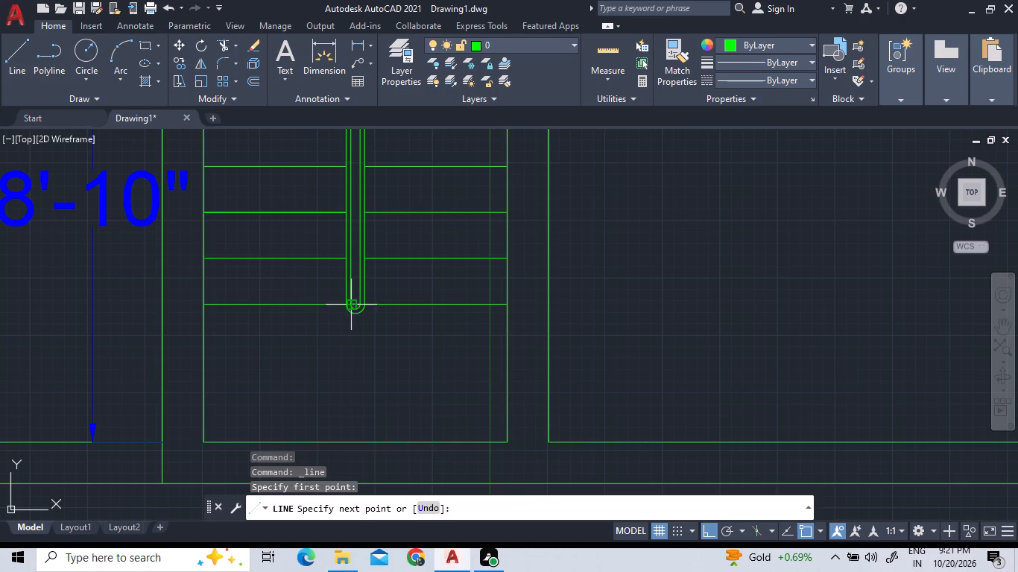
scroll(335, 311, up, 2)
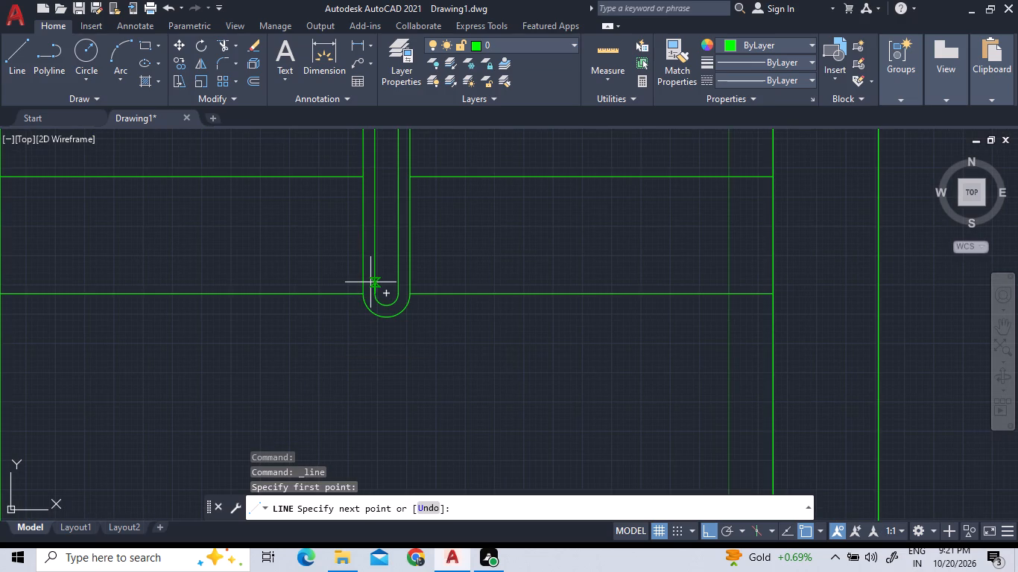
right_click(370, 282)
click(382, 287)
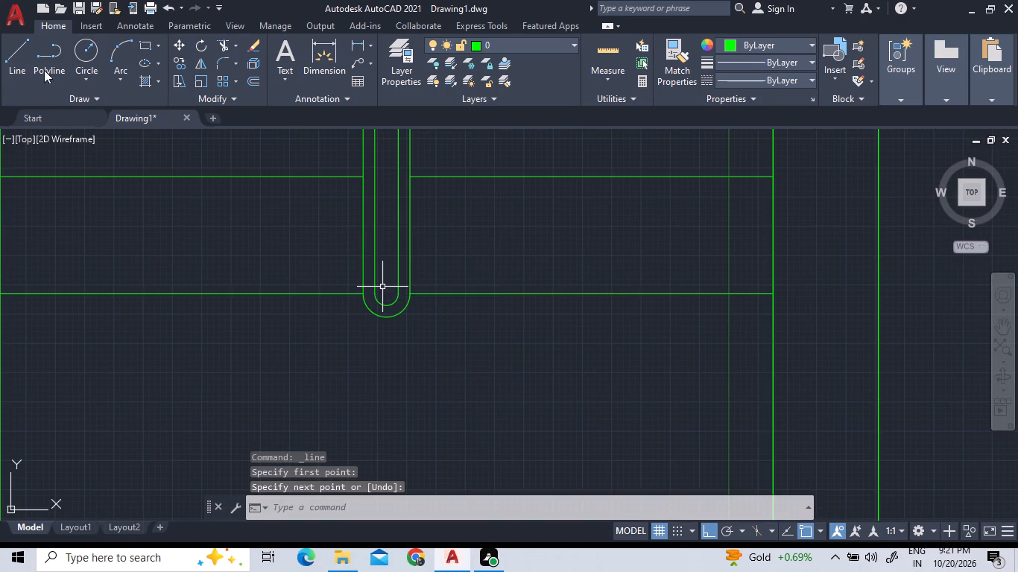
Draw a diagonal line from the divider's outer west line at the southernmost west tread to the stairwell's southwest corner.
click(25, 66)
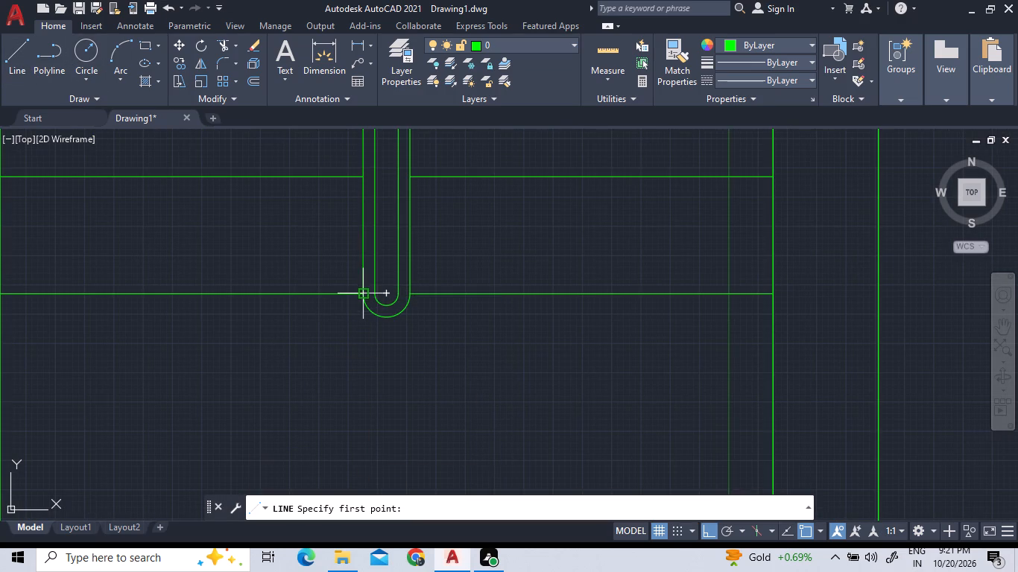
click(364, 293)
scroll(355, 312, down, 4)
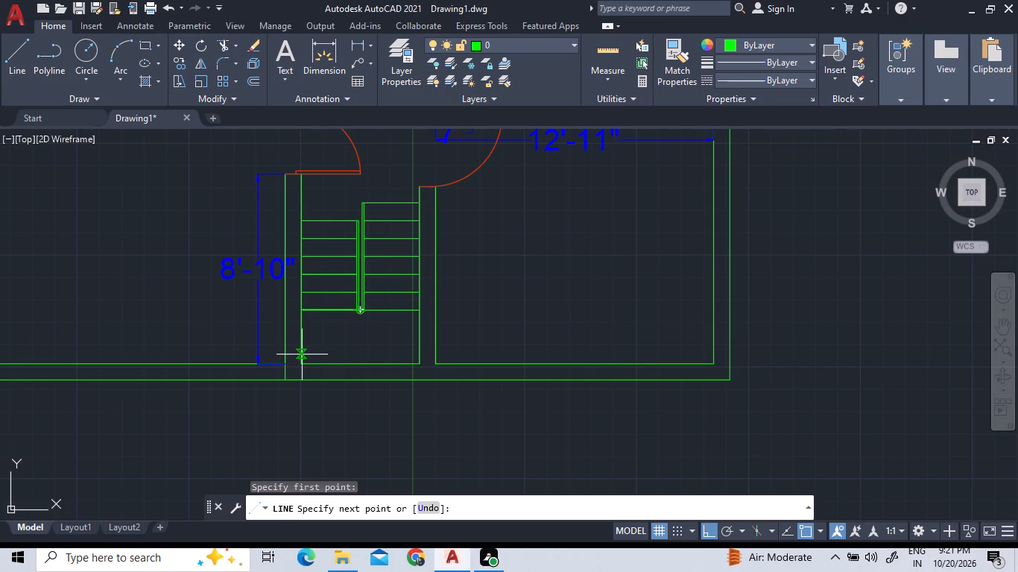
scroll(302, 355, up, 2)
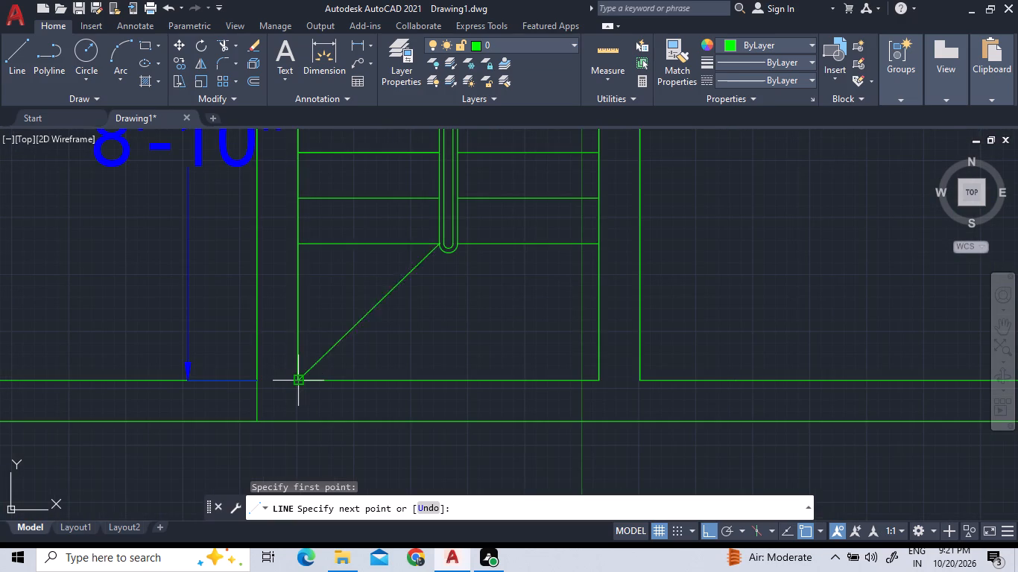
scroll(299, 381, up, 2)
click(299, 381)
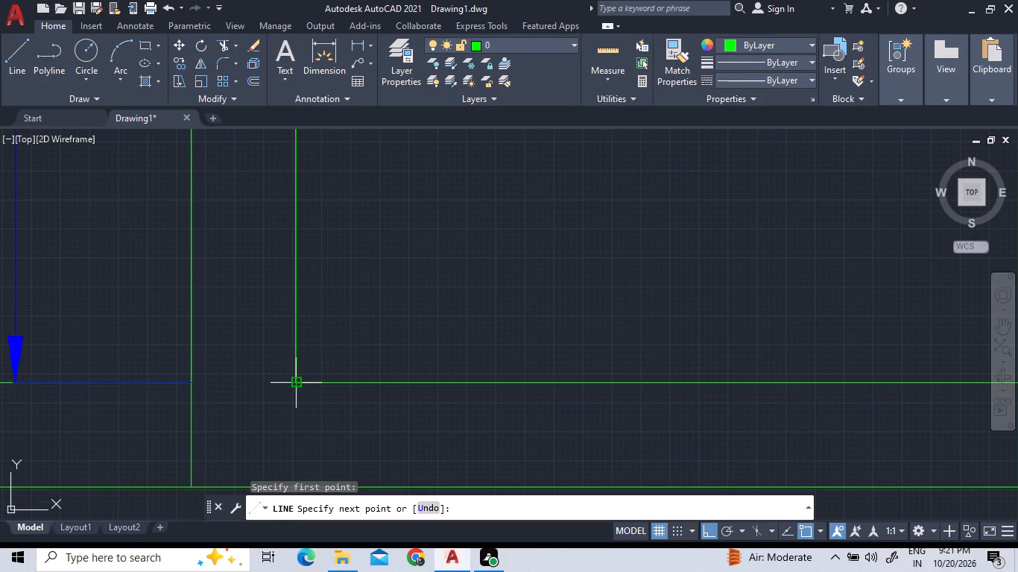
Draw a second winder line from the same divider point to the south wall, about a quarter of the stairwell width from its west side.
click(19, 71)
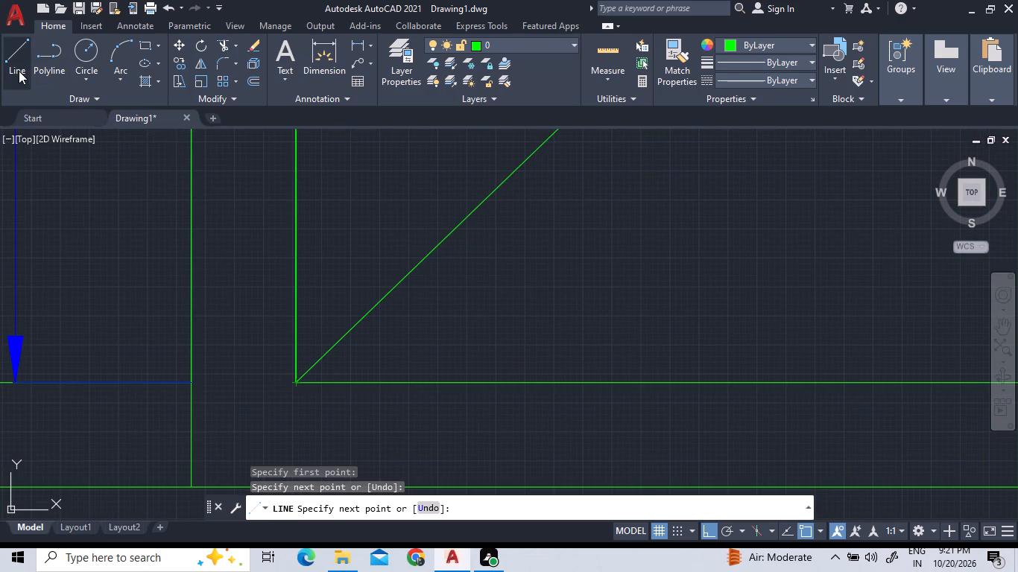
scroll(495, 495, down, 3)
scroll(539, 342, down, 3)
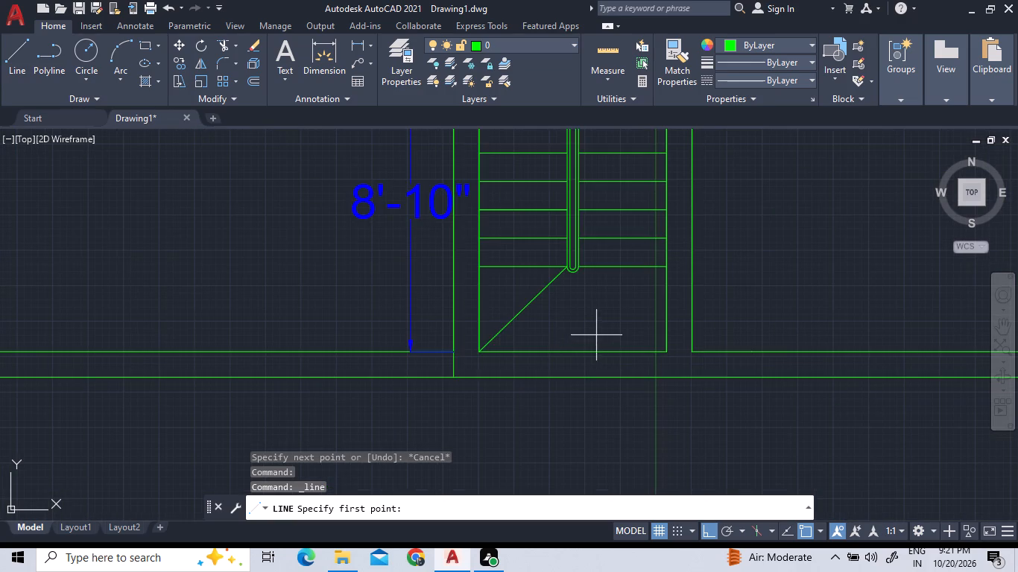
scroll(634, 303, up, 1)
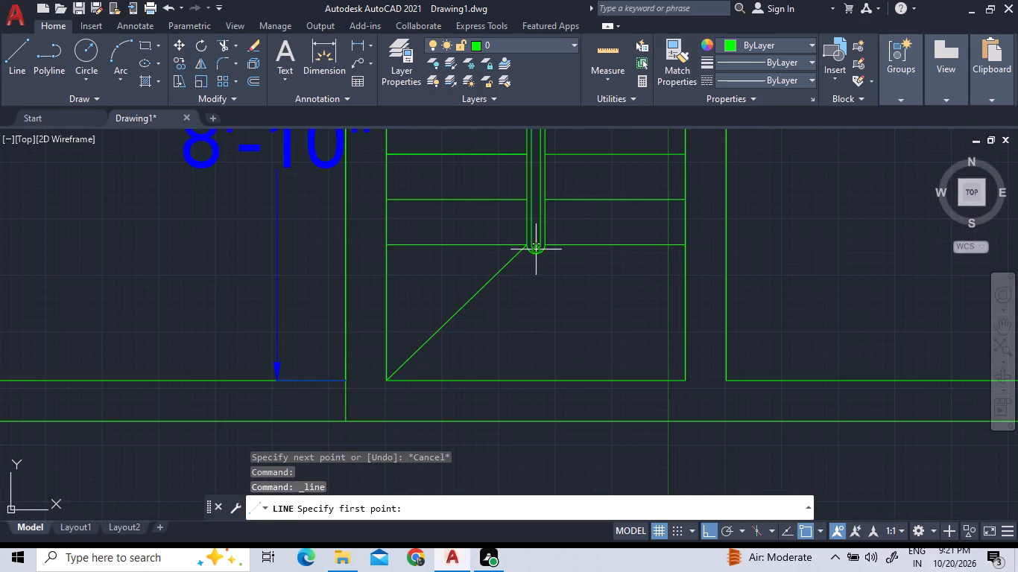
scroll(530, 245, up, 3)
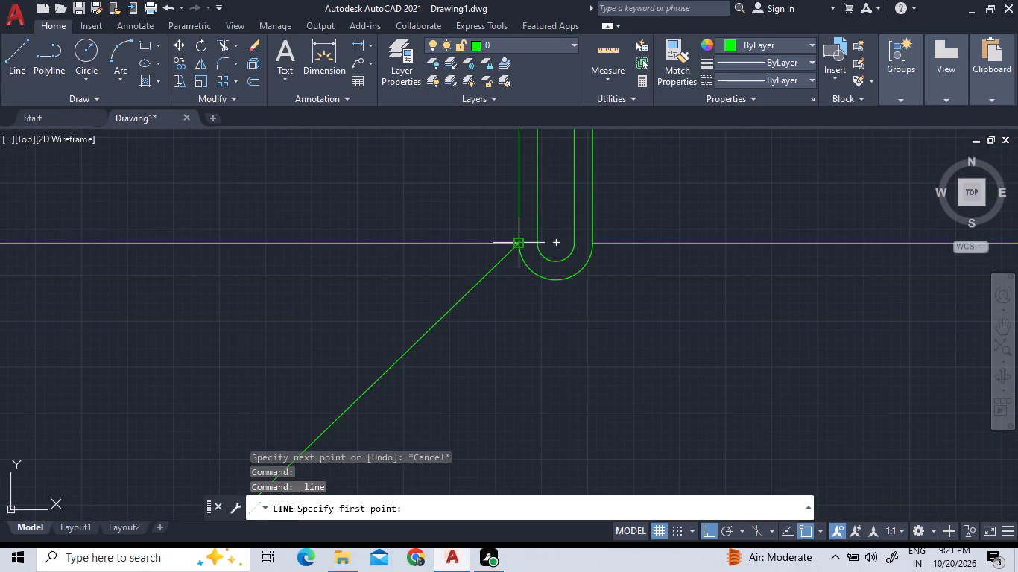
click(519, 244)
scroll(530, 321, down, 6)
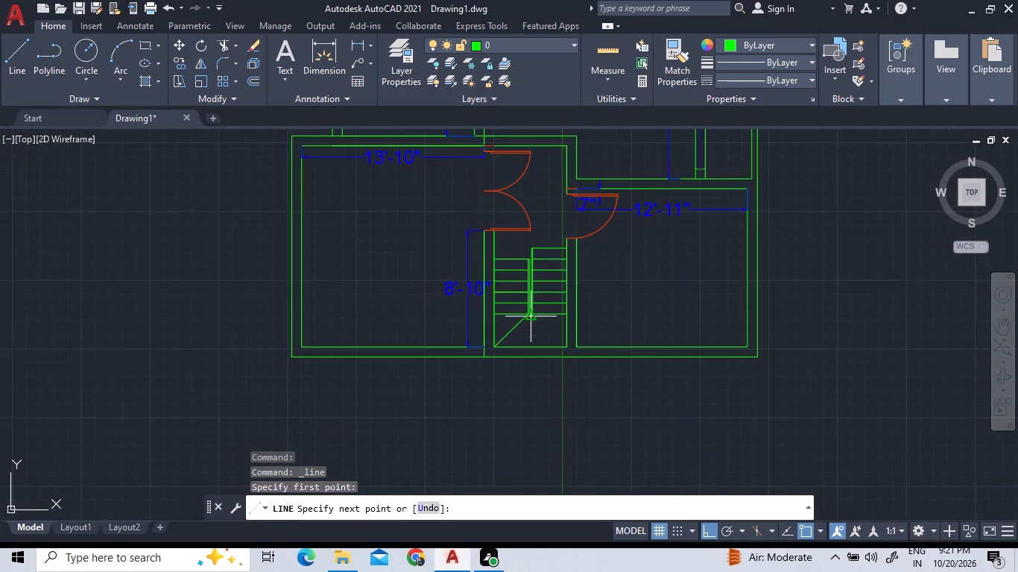
scroll(522, 342, up, 3)
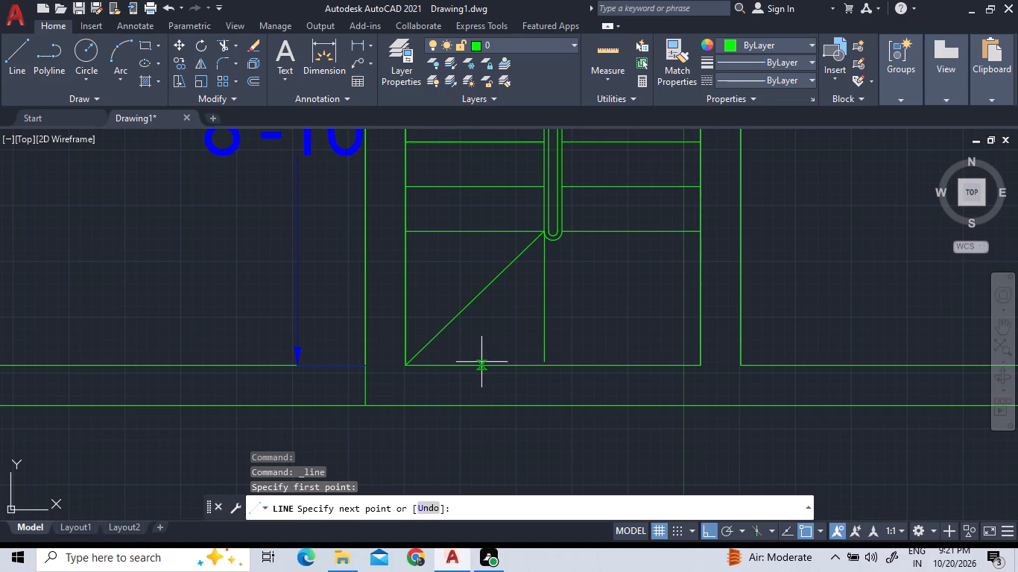
scroll(474, 366, up, 4)
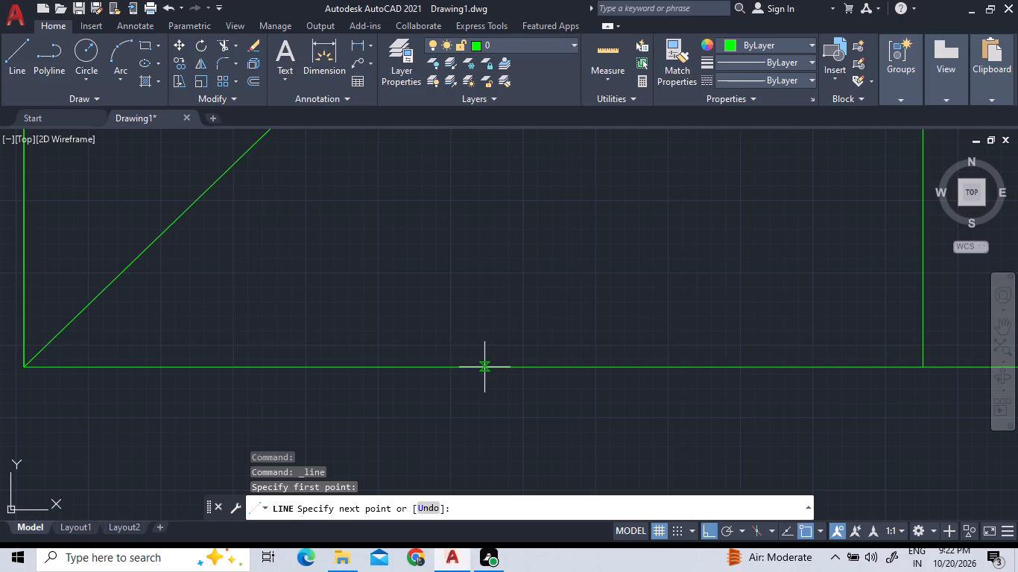
click(484, 367)
Draw a vertical line from the bottom of the divider's outer rounded end straight south to the south wall.
scroll(484, 372, down, 4)
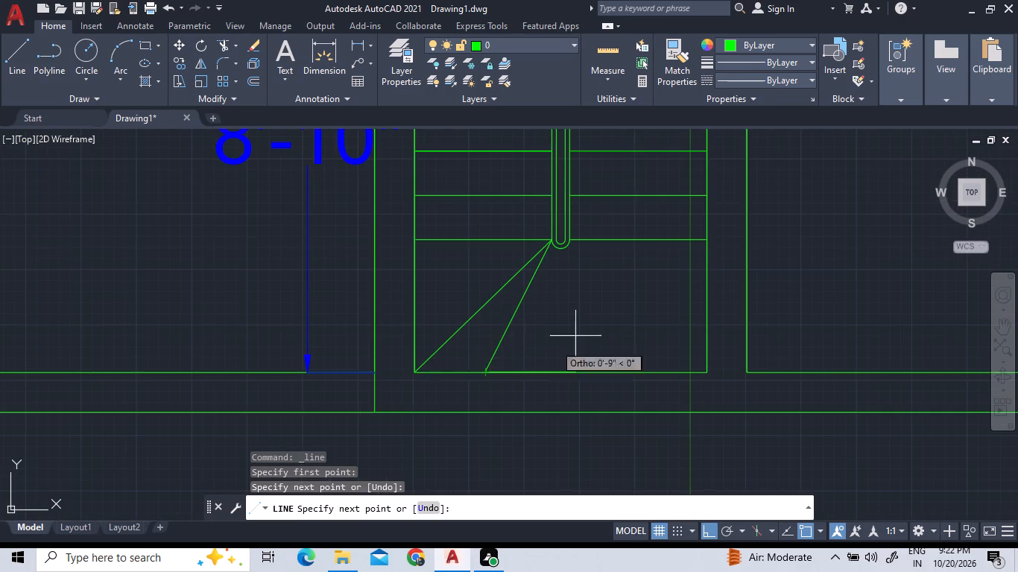
click(22, 54)
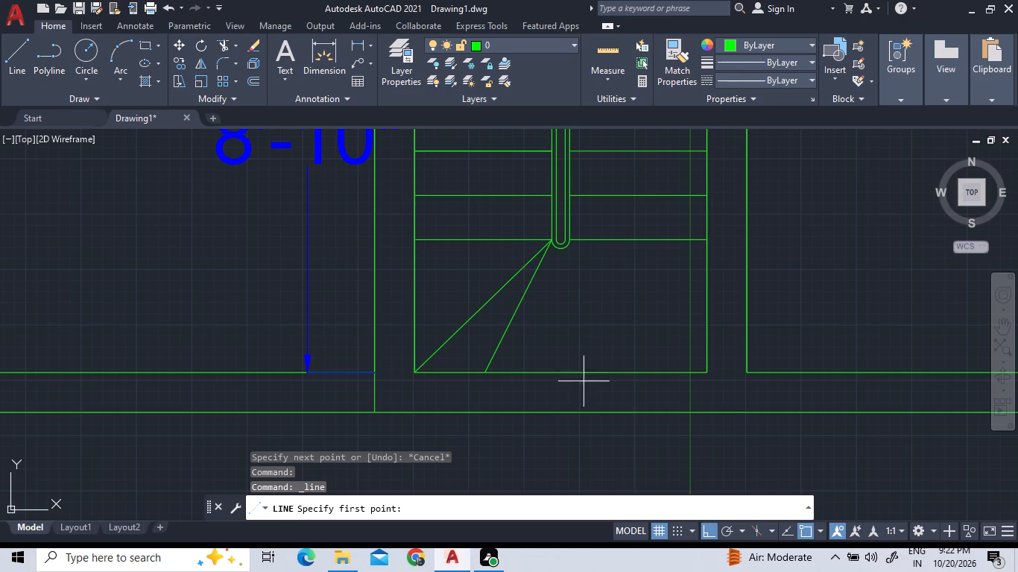
scroll(563, 258, up, 2)
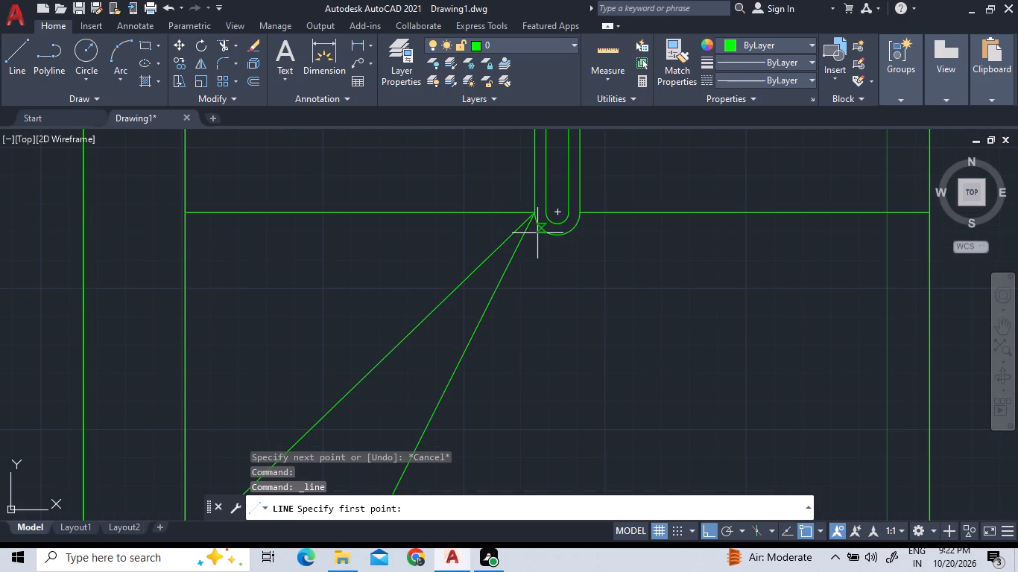
click(554, 236)
scroll(553, 322, down, 4)
scroll(554, 369, up, 5)
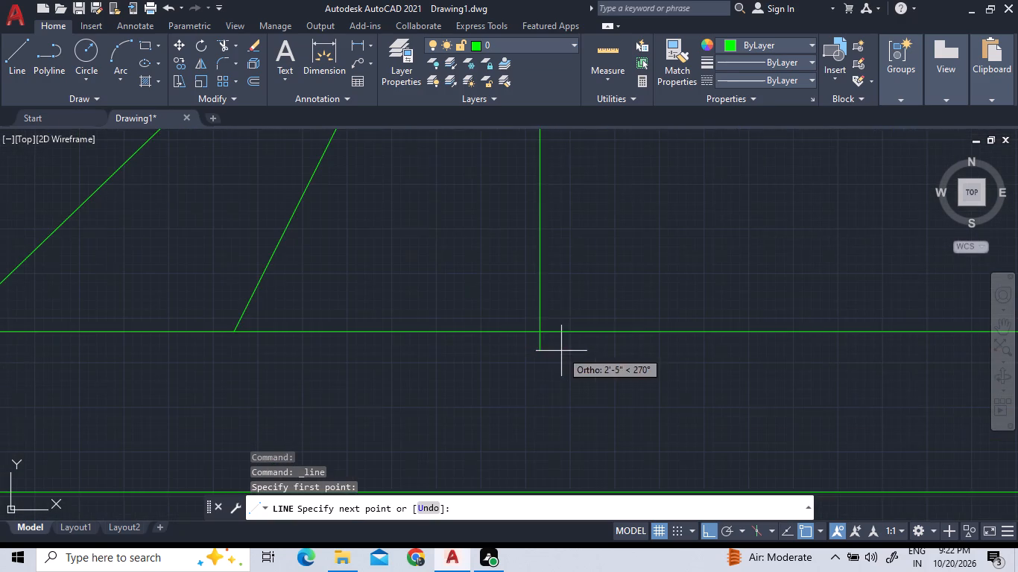
click(536, 336)
Draw a winder line from the bottom of the divider's rounded end to the south wall, about midway between the vertical line and the east wall.
scroll(575, 342, down, 3)
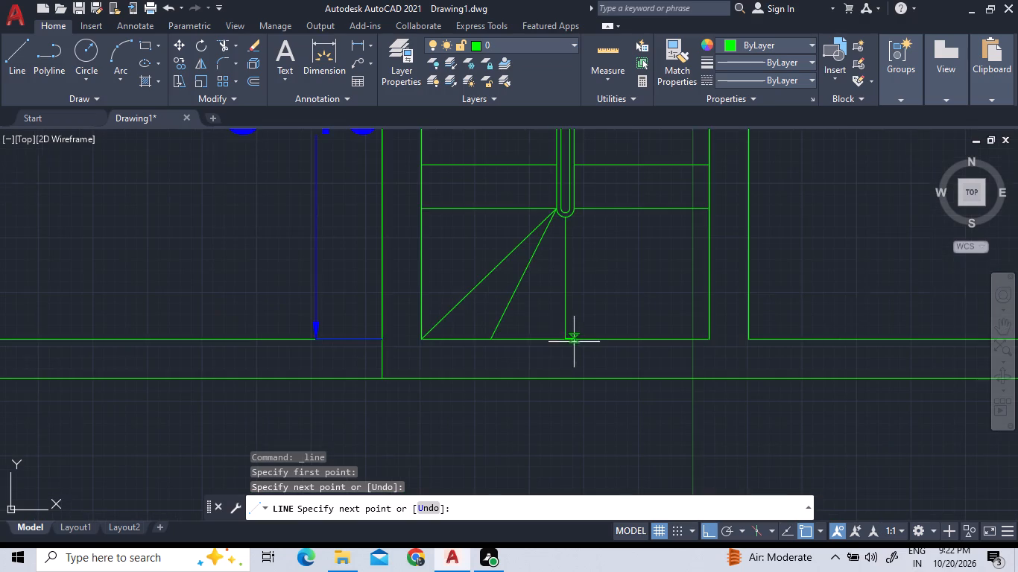
click(26, 75)
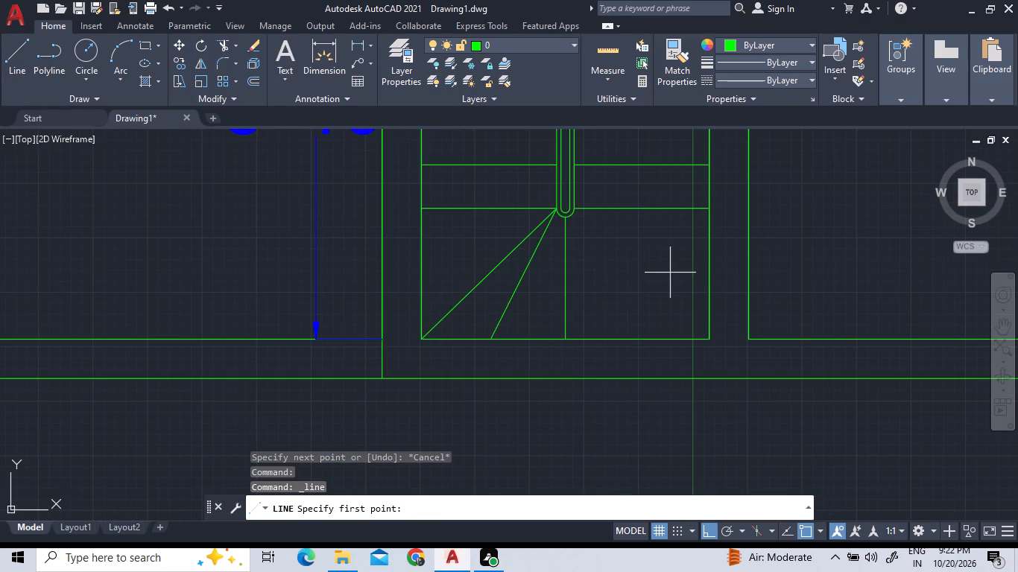
scroll(661, 232, up, 2)
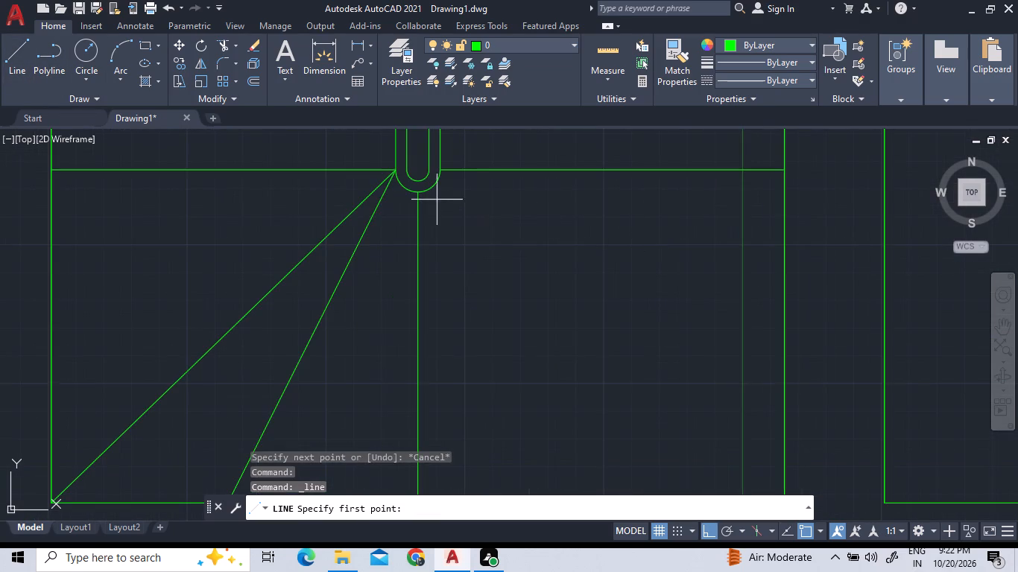
drag(414, 194, 420, 212)
scroll(478, 316, down, 3)
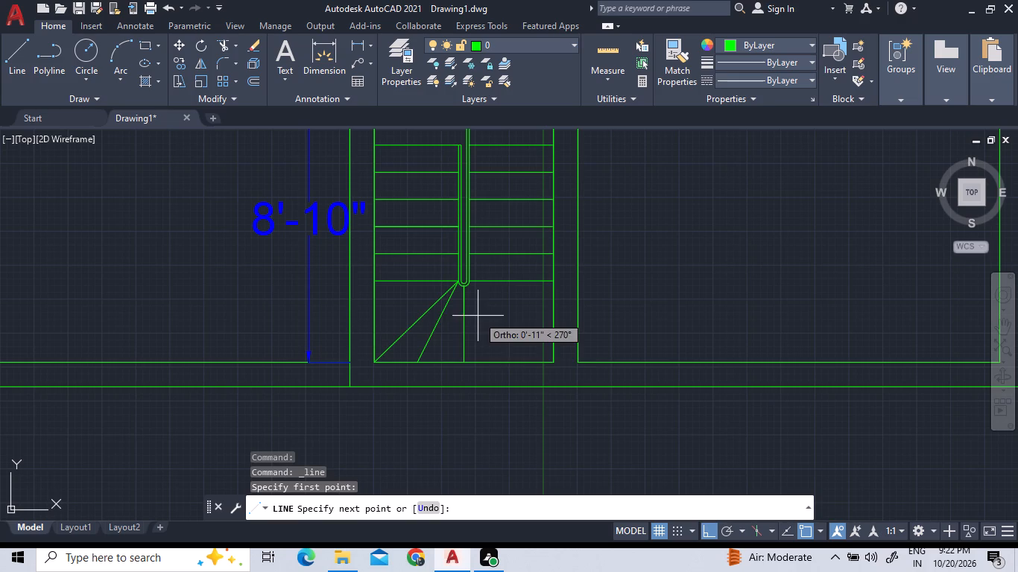
scroll(503, 363, up, 3)
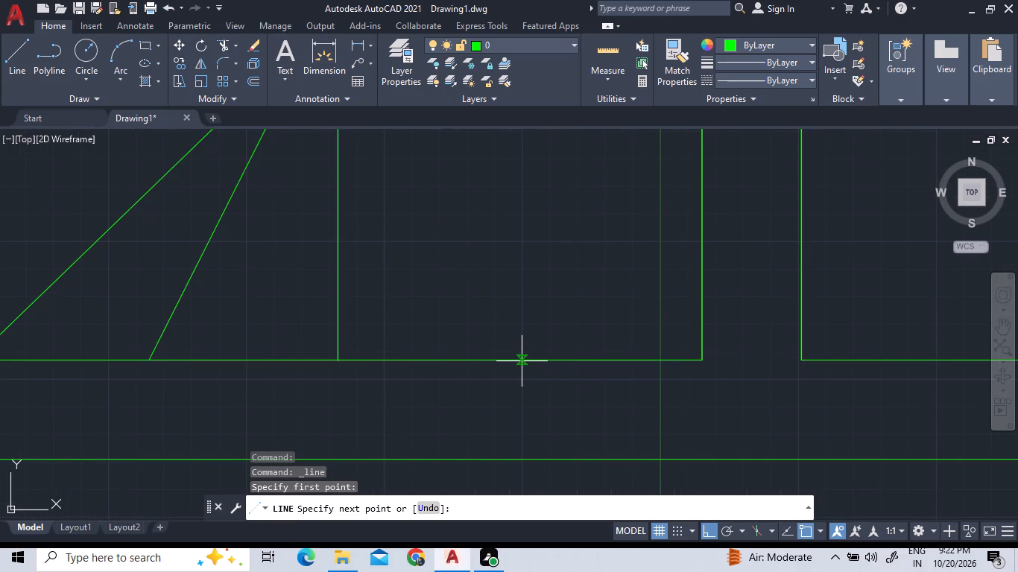
click(522, 361)
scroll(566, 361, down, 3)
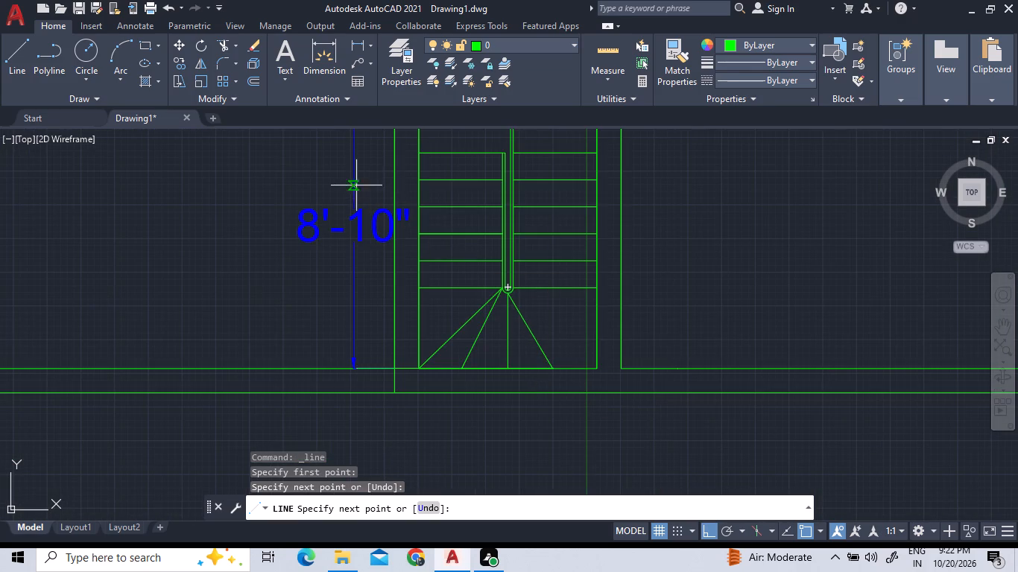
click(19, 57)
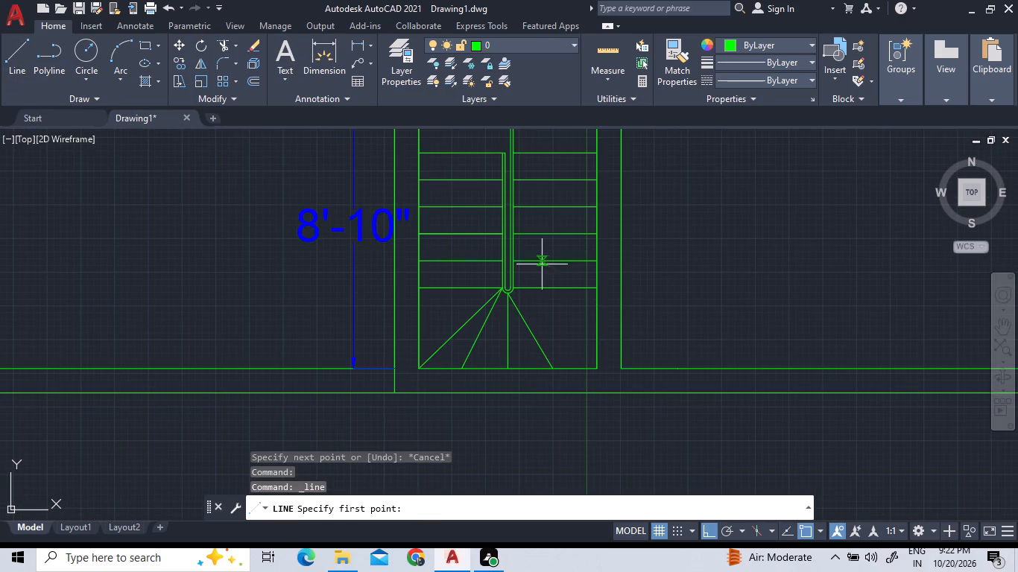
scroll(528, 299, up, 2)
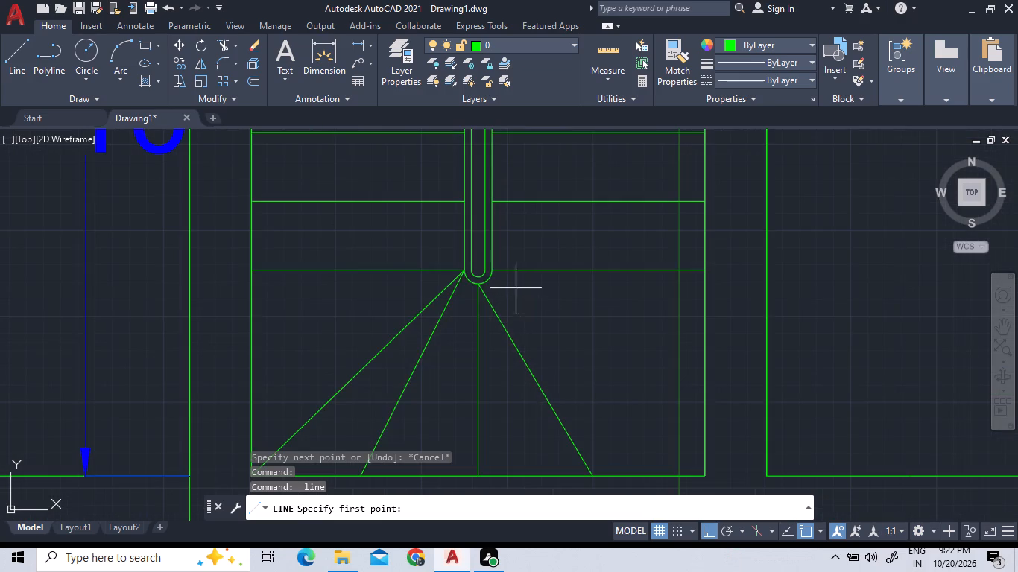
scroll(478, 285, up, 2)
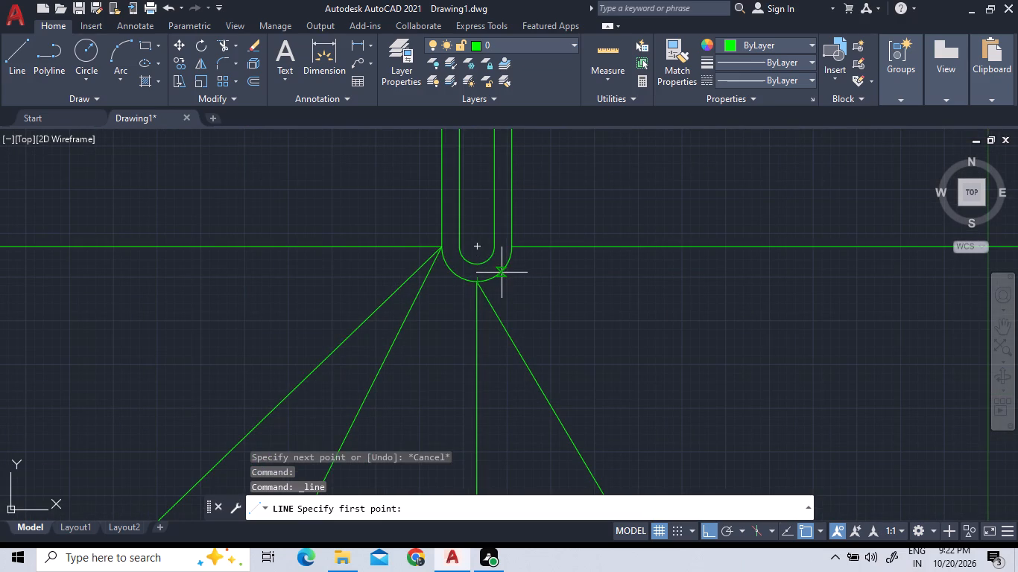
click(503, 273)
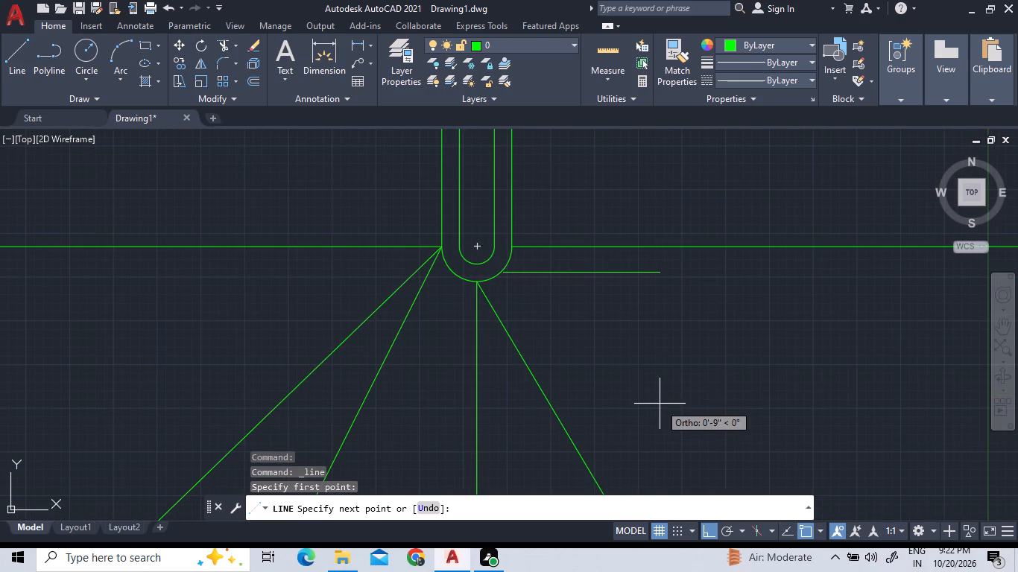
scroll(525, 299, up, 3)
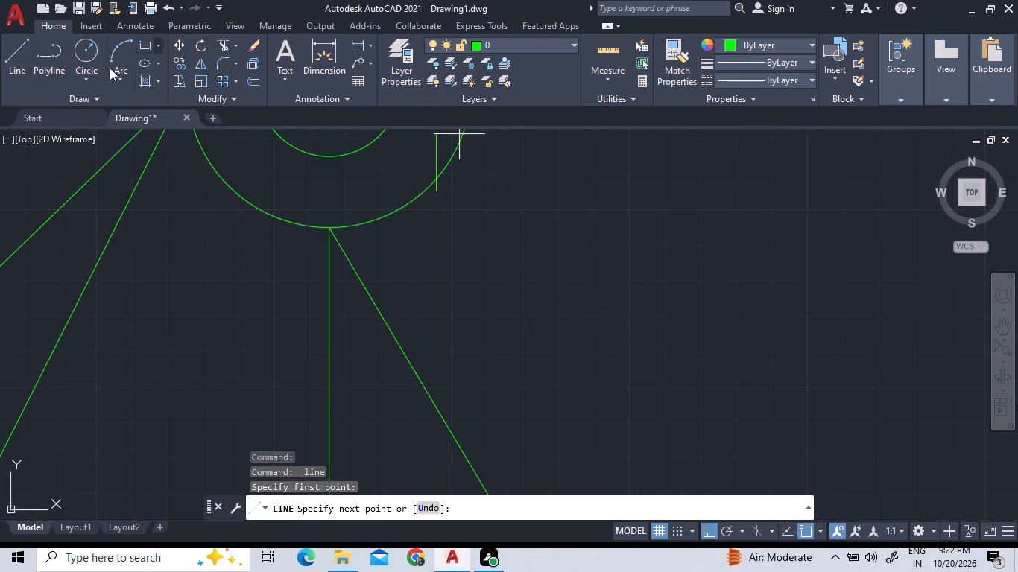
Draw a winder line from the southeast part of the divider's outer arc to the stairwell's east wall, about halfway down the landing.
click(14, 67)
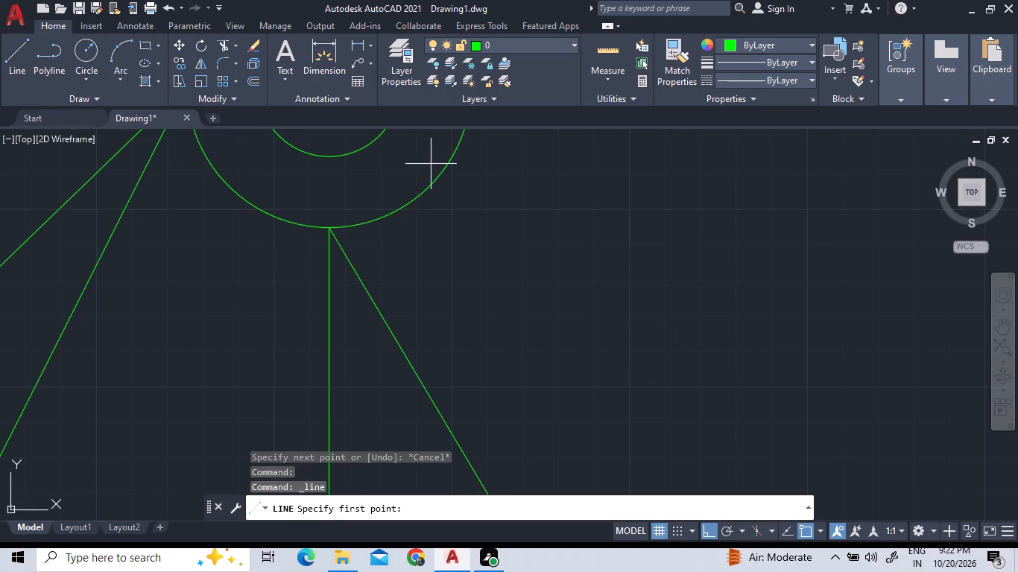
scroll(446, 163, up, 3)
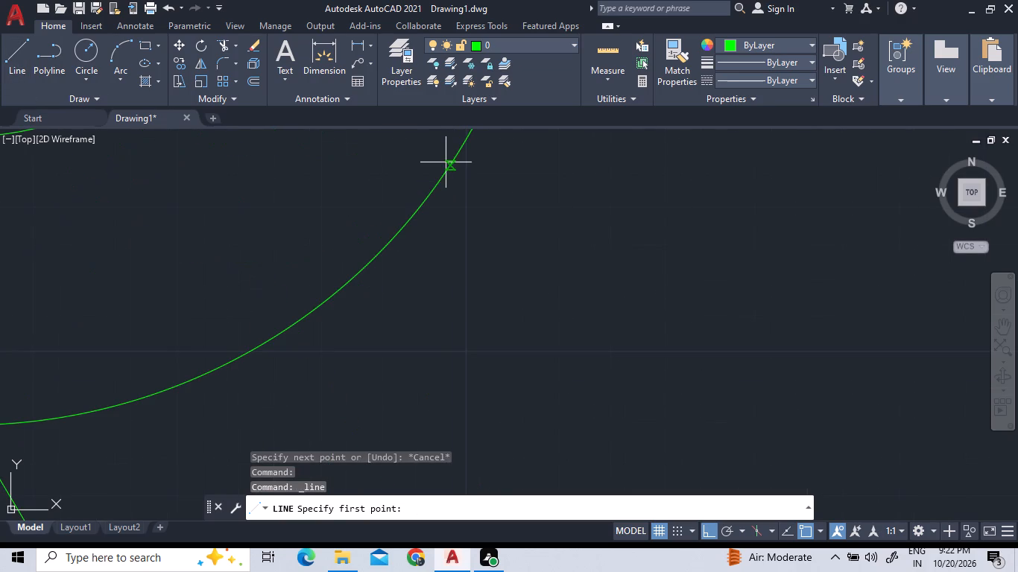
click(450, 165)
scroll(505, 248, down, 6)
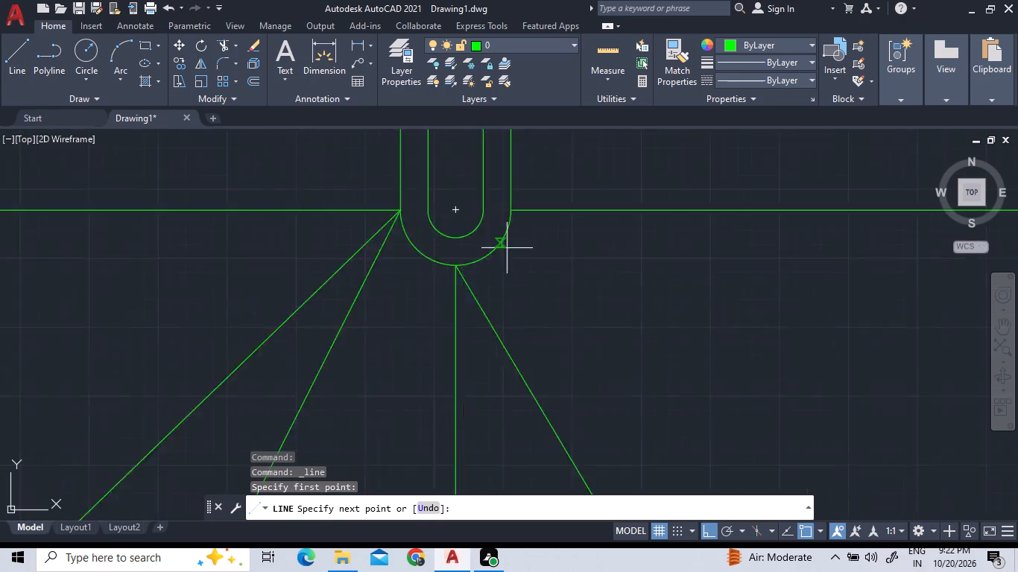
scroll(645, 363, down, 3)
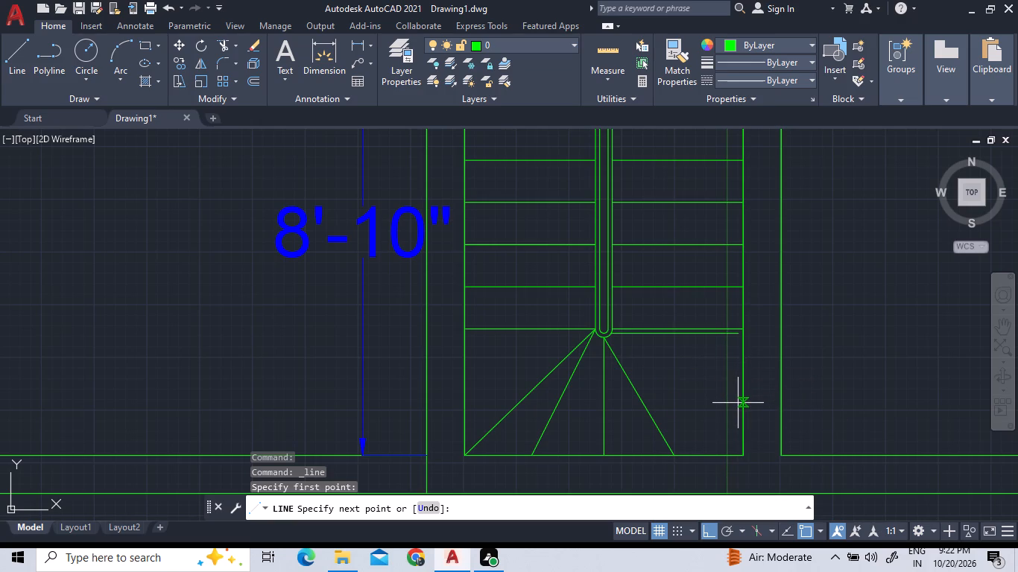
scroll(742, 400, up, 4)
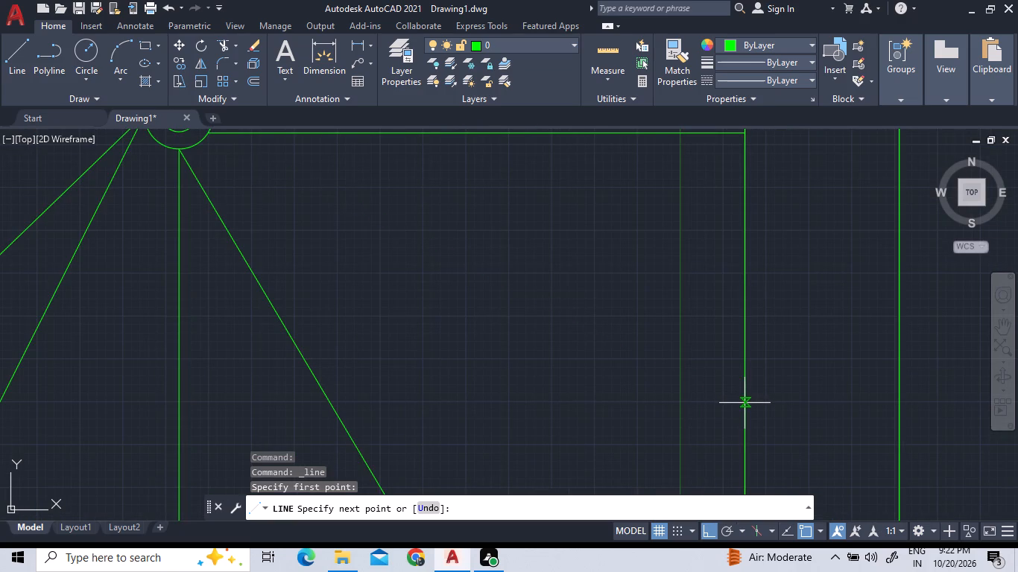
click(744, 407)
scroll(727, 410, down, 3)
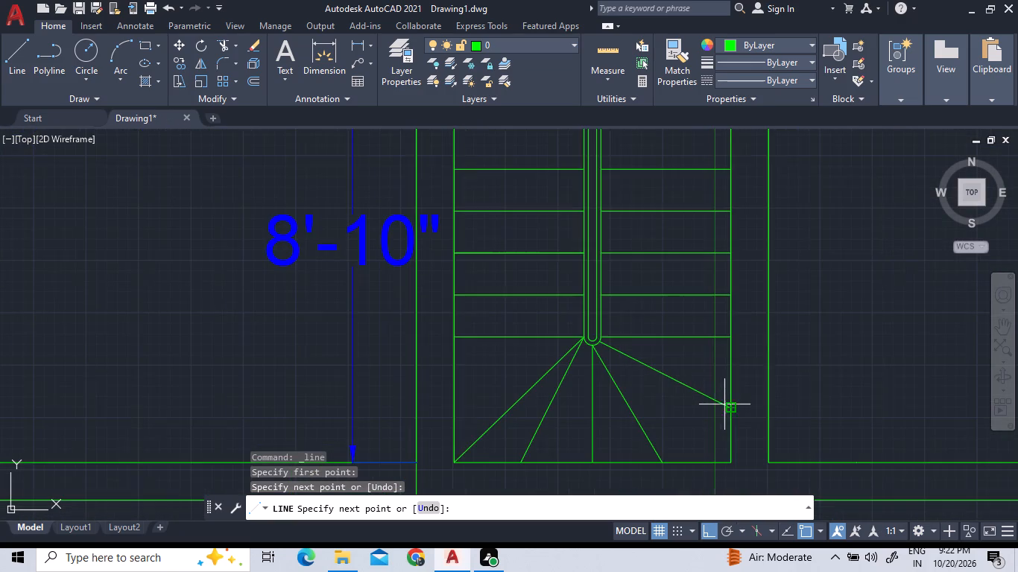
right_click(698, 365)
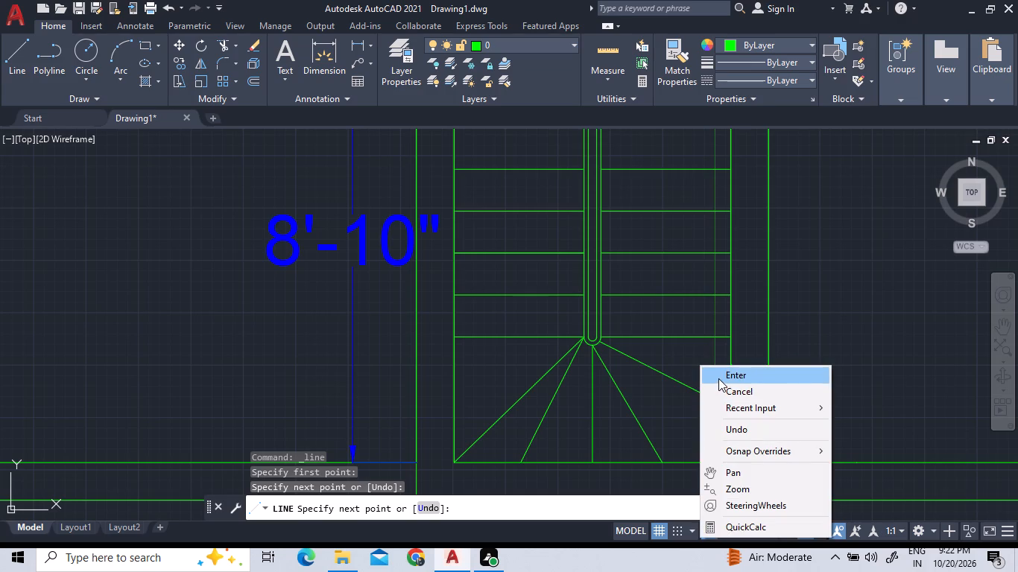
click(718, 377)
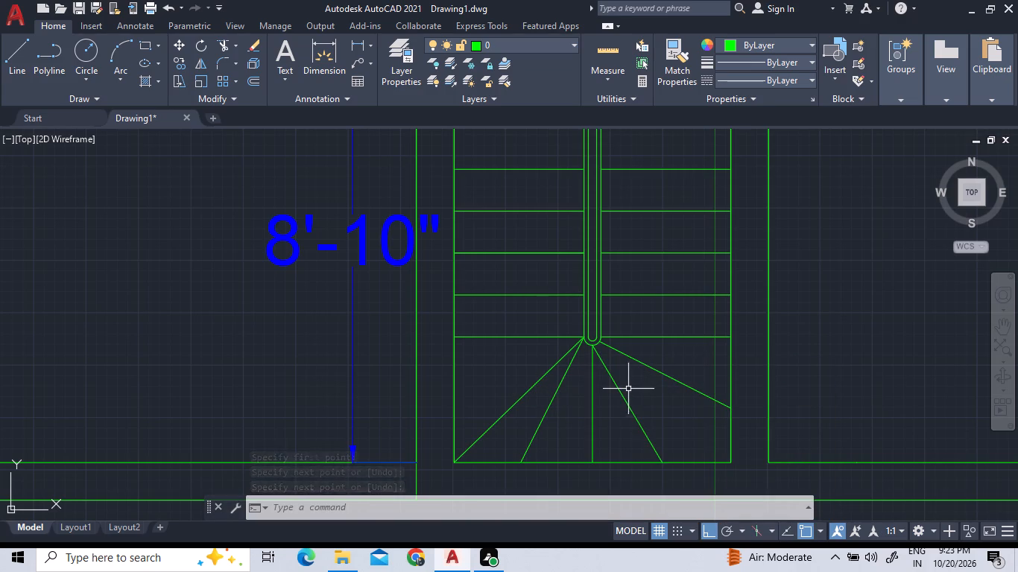
scroll(619, 403, down, 1)
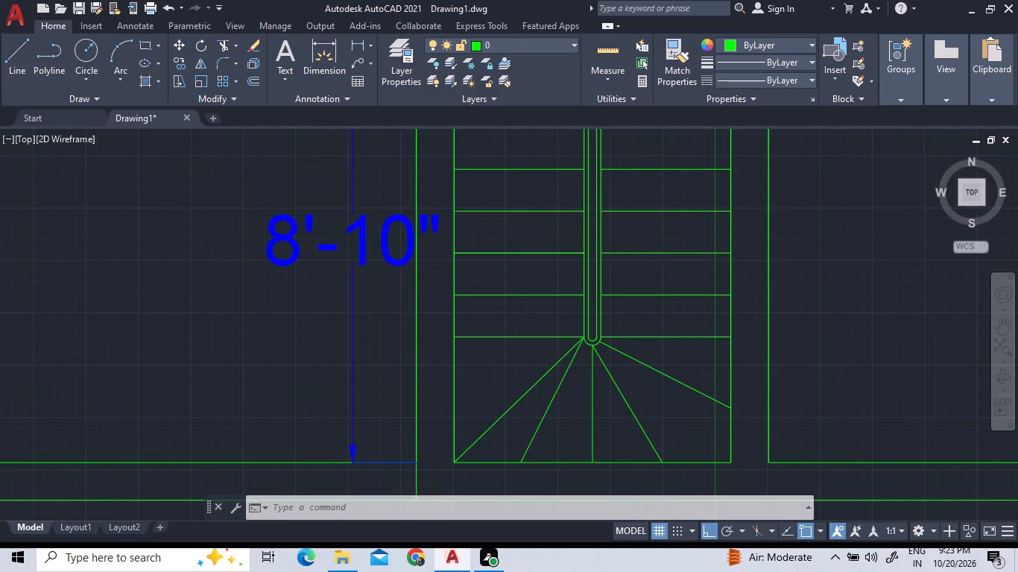
On the door layer, draw a short line across the east wall of the 10' by 9' room at its inner northeast corner.
scroll(619, 403, down, 1)
scroll(619, 456, up, 2)
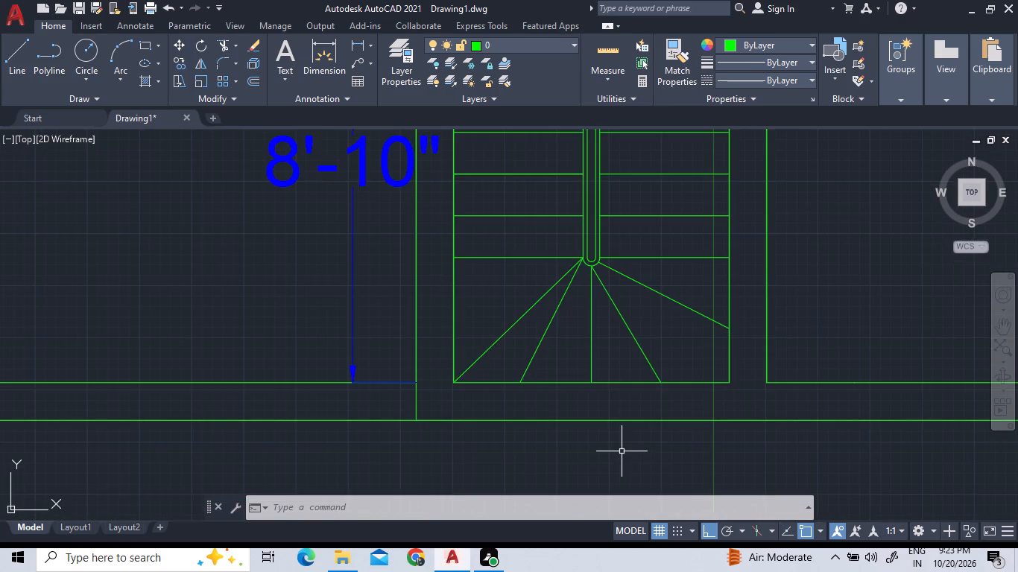
scroll(625, 425, down, 2)
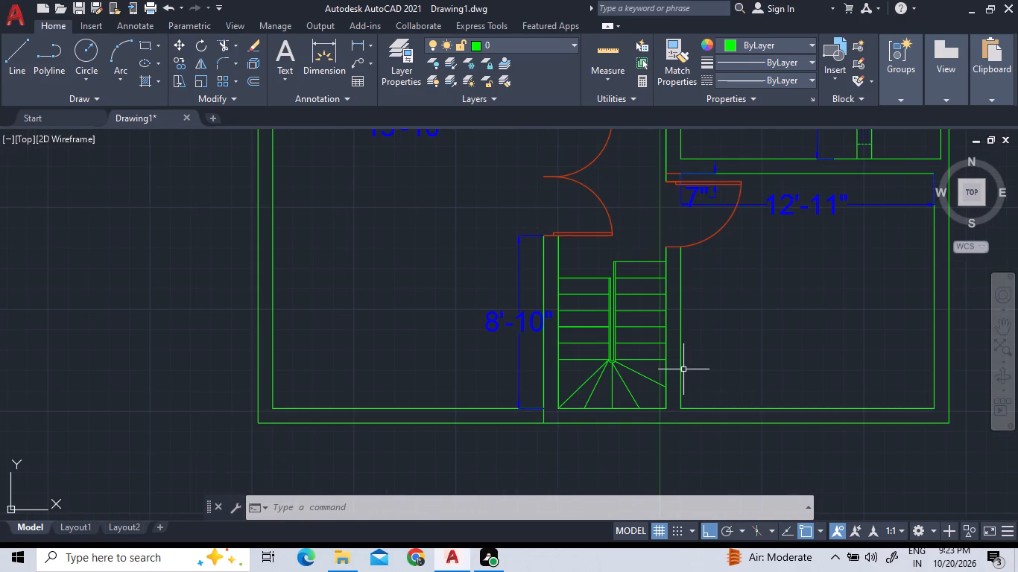
scroll(683, 369, down, 2)
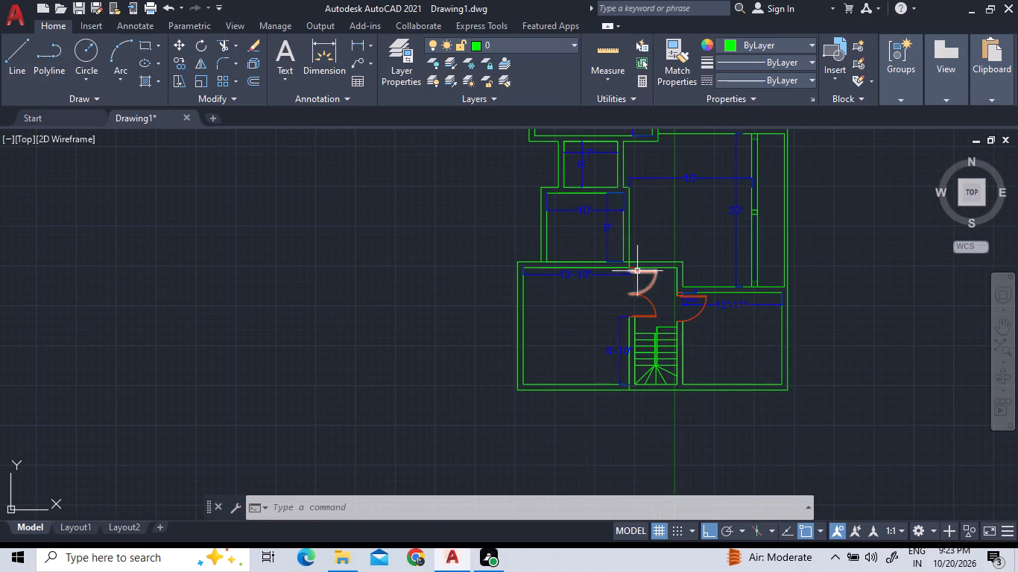
scroll(637, 274, down, 1)
scroll(628, 218, up, 2)
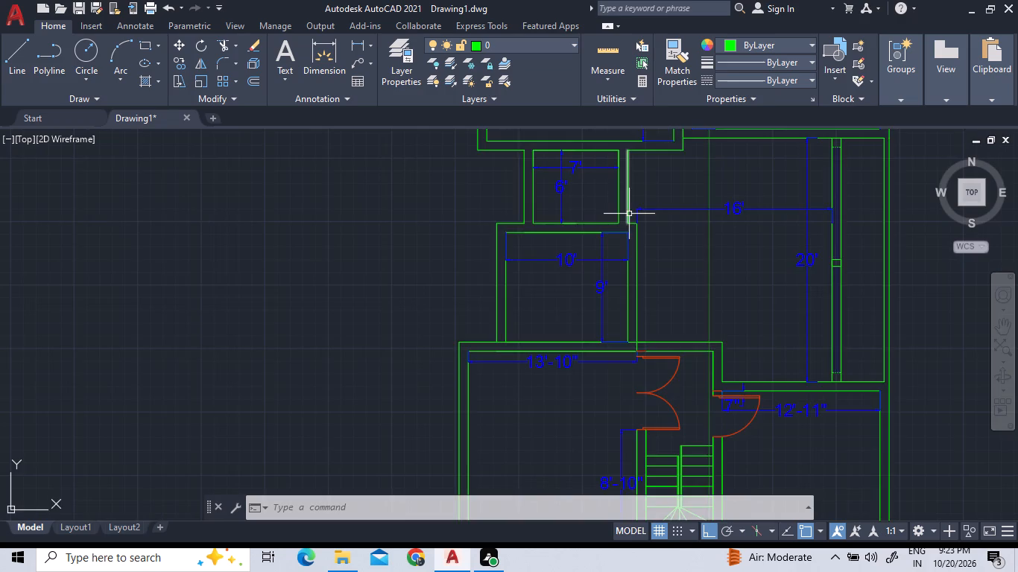
scroll(629, 214, up, 3)
scroll(677, 220, down, 1)
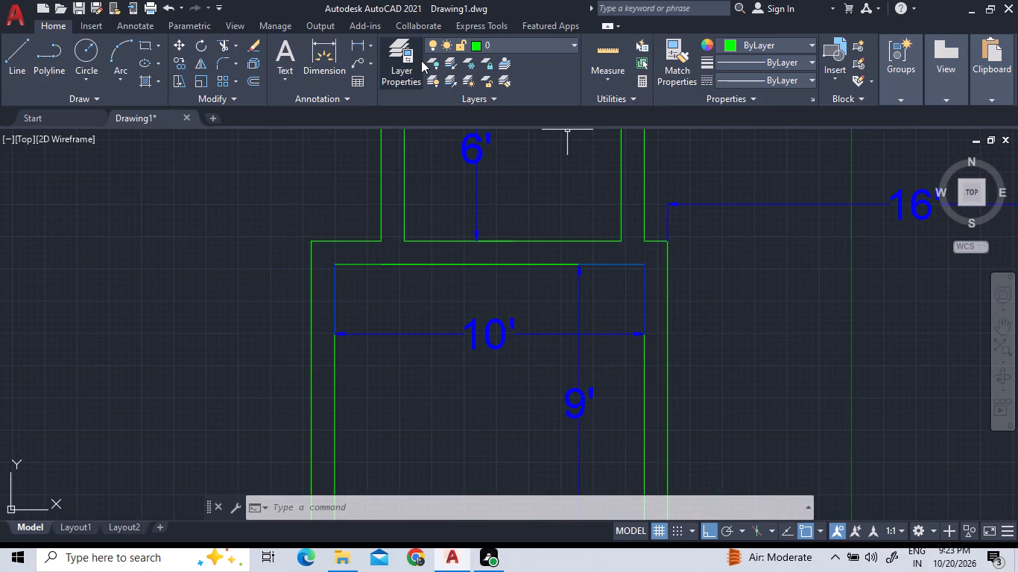
click(490, 51)
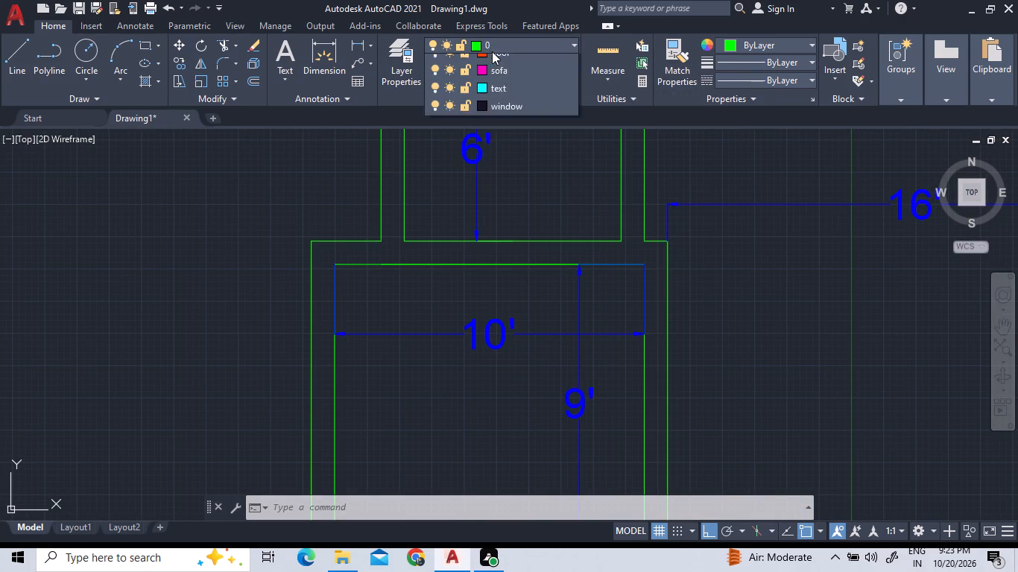
click(509, 136)
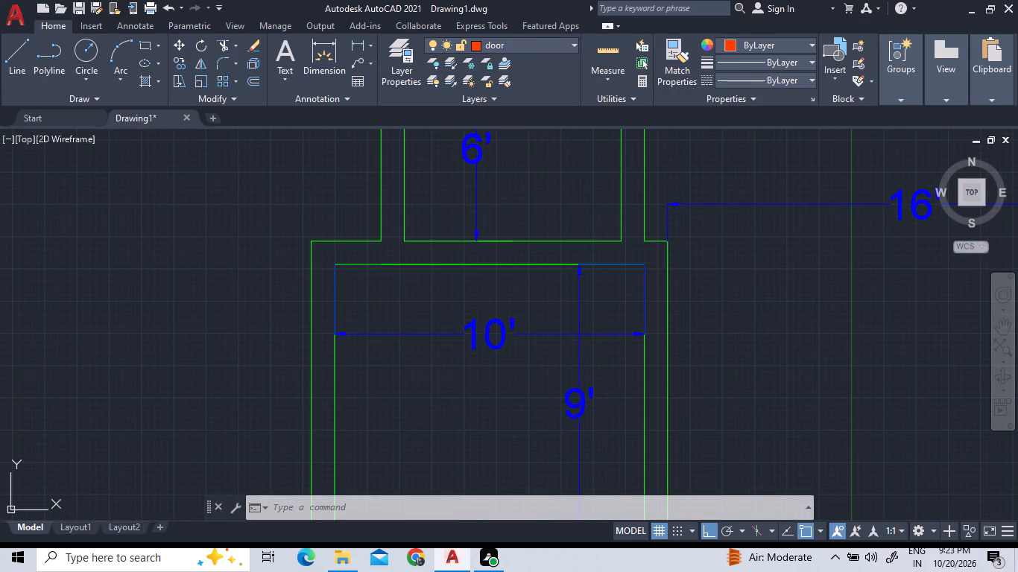
click(22, 72)
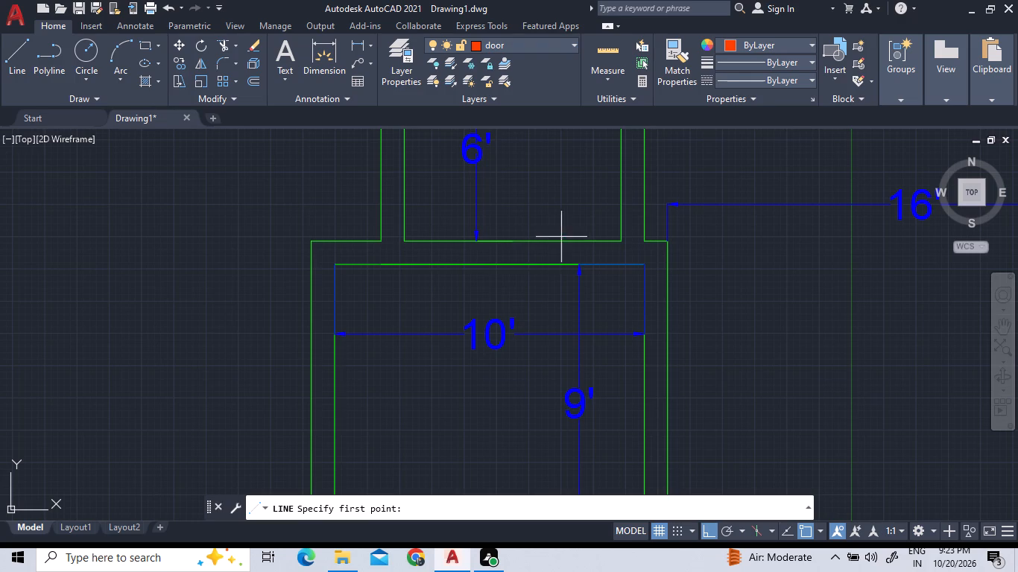
click(649, 264)
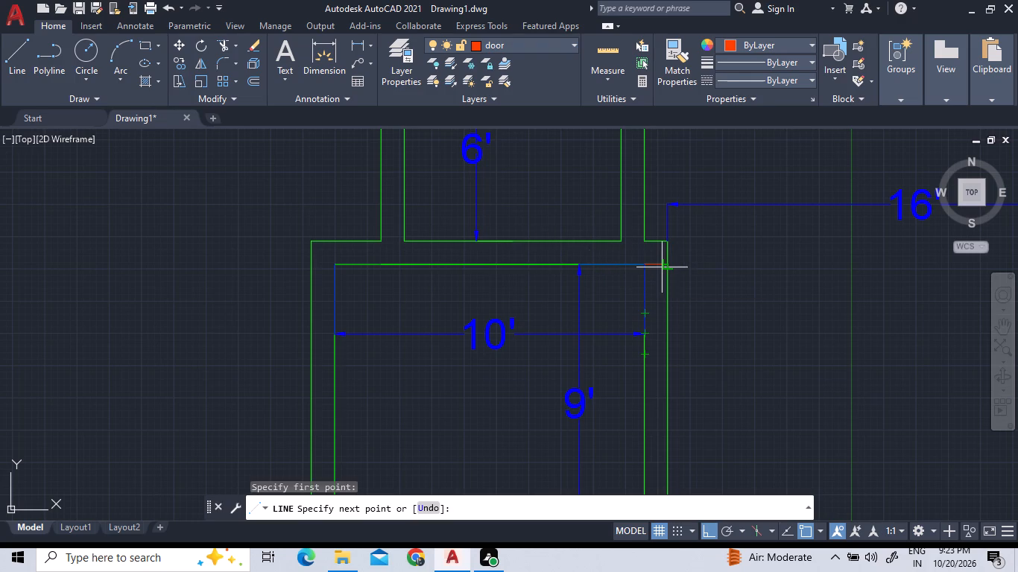
scroll(662, 273, up, 3)
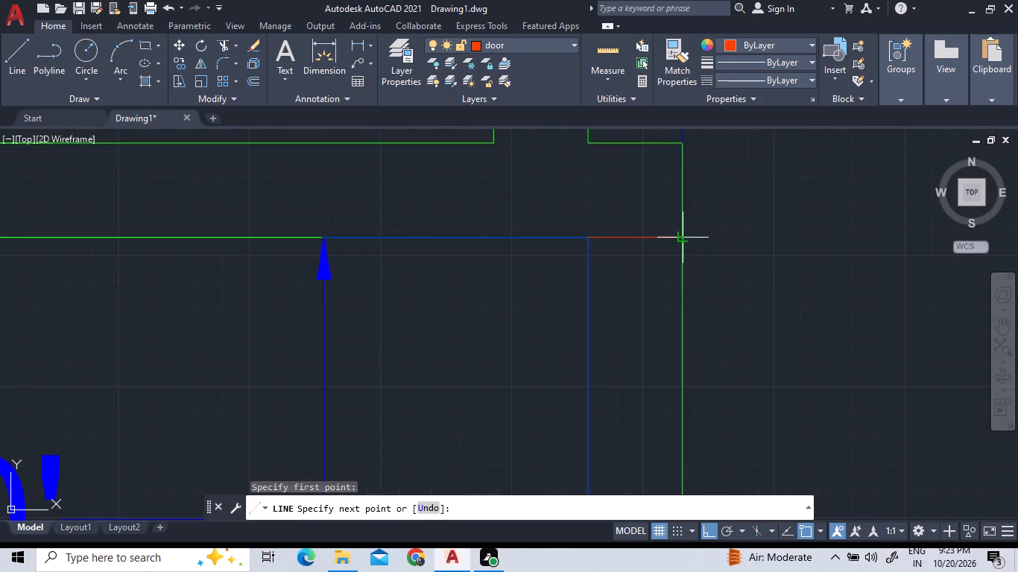
click(681, 235)
right_click(611, 226)
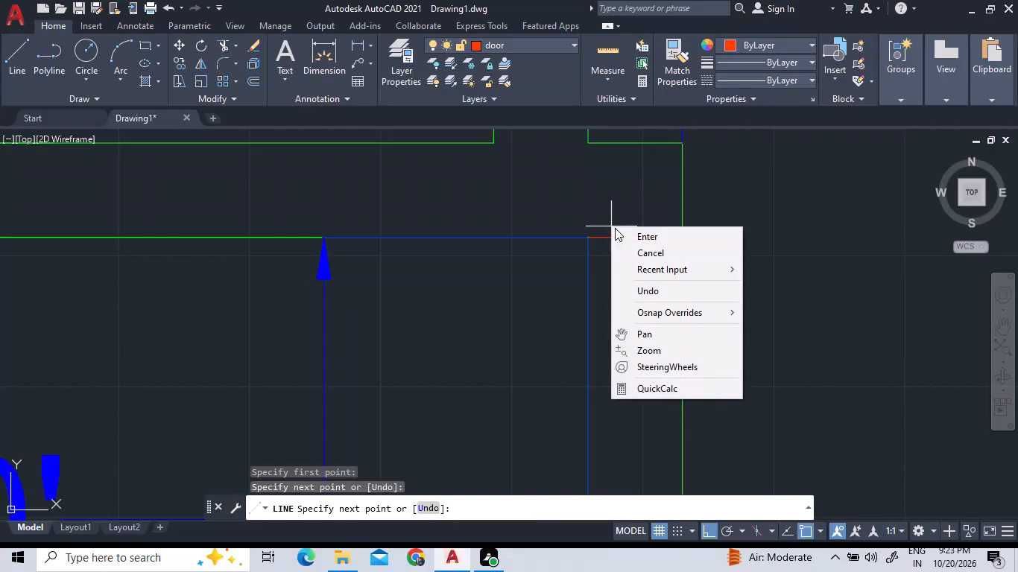
click(619, 232)
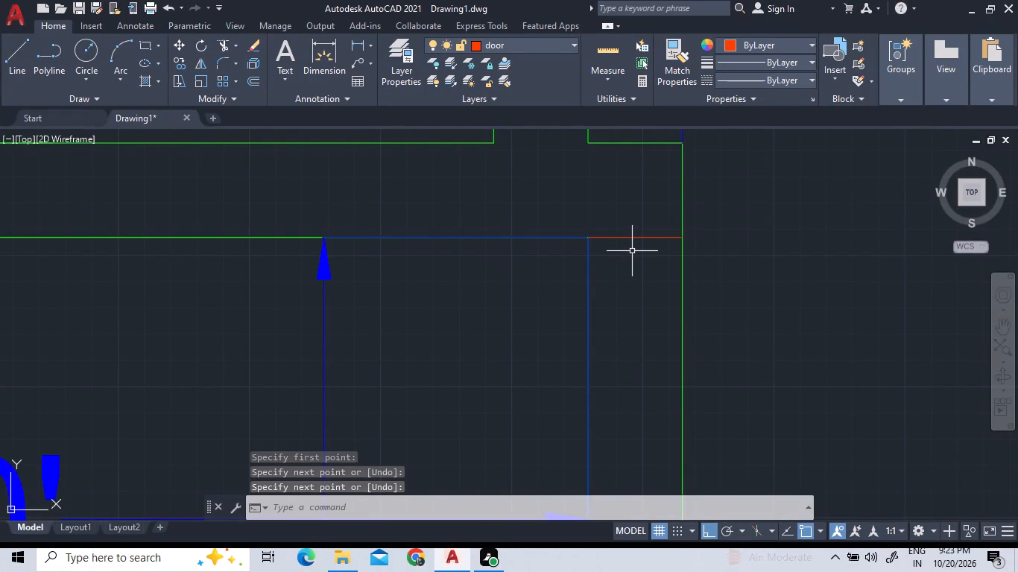
Offset the short line across the east wall 5" to the south.
click(249, 83)
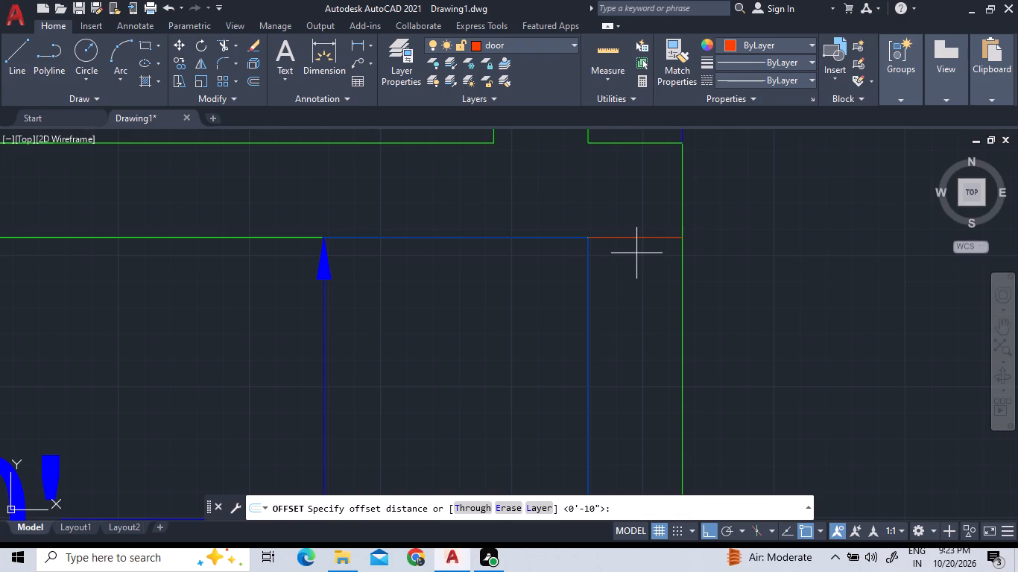
key(5)
key(shift+quotedbl)
key(Return)
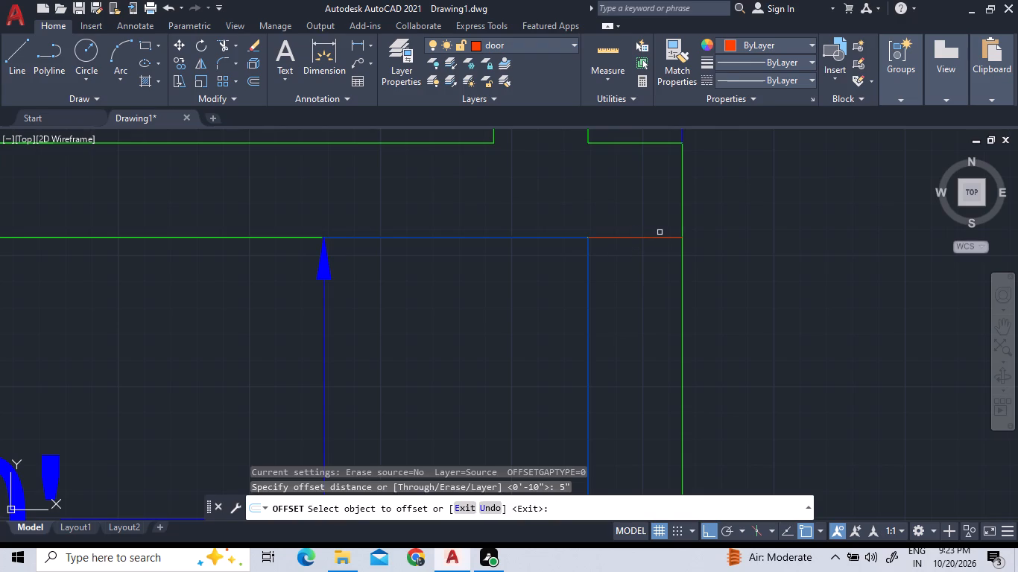
click(658, 236)
click(658, 271)
scroll(658, 273, down, 3)
scroll(381, 290, down, 2)
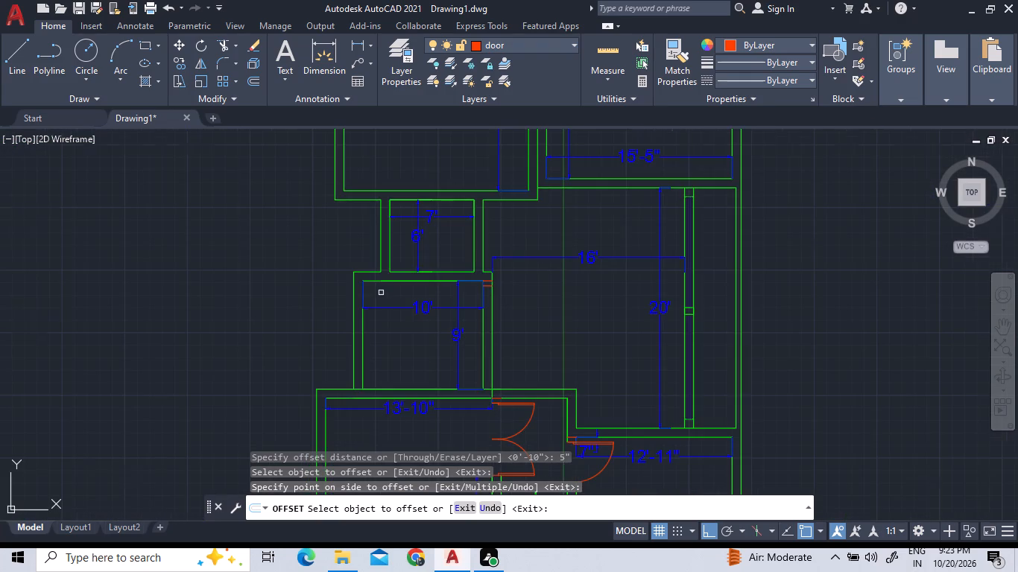
scroll(546, 392, down, 2)
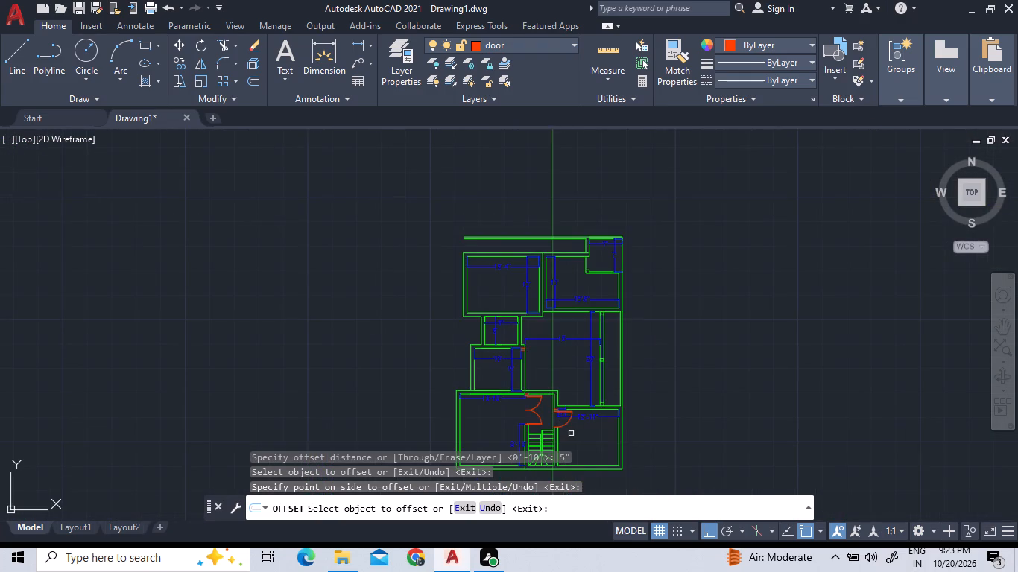
scroll(571, 433, up, 3)
right_click(571, 415)
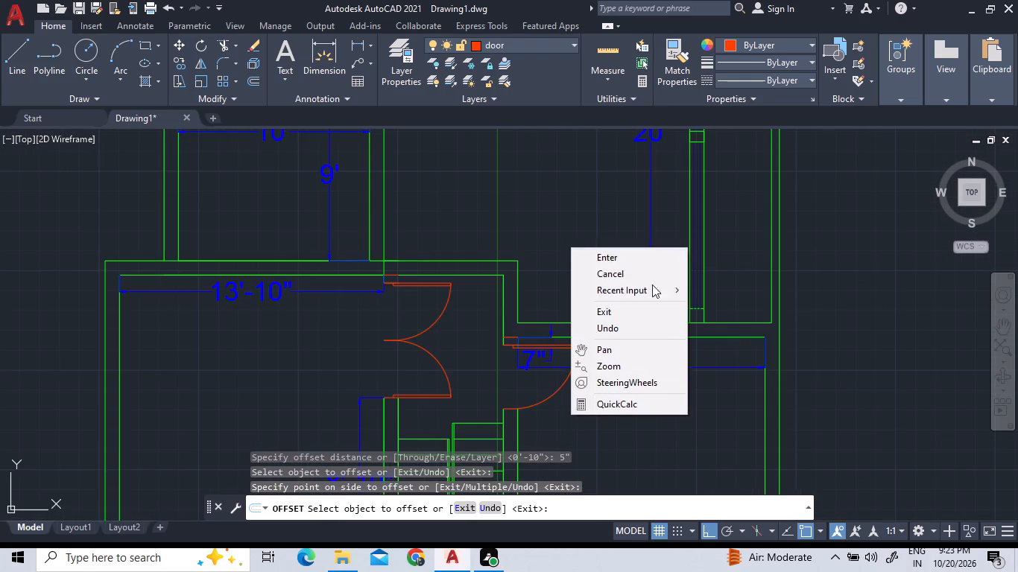
click(625, 256)
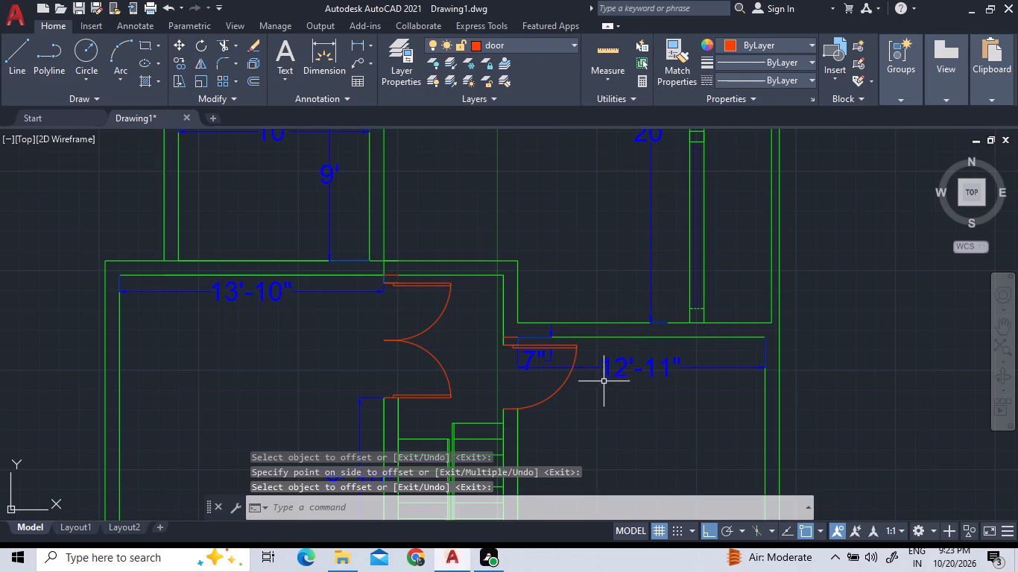
Copy the single door of the 12'-11" room into the empty space of the 16' by 20' room to the north.
click(589, 407)
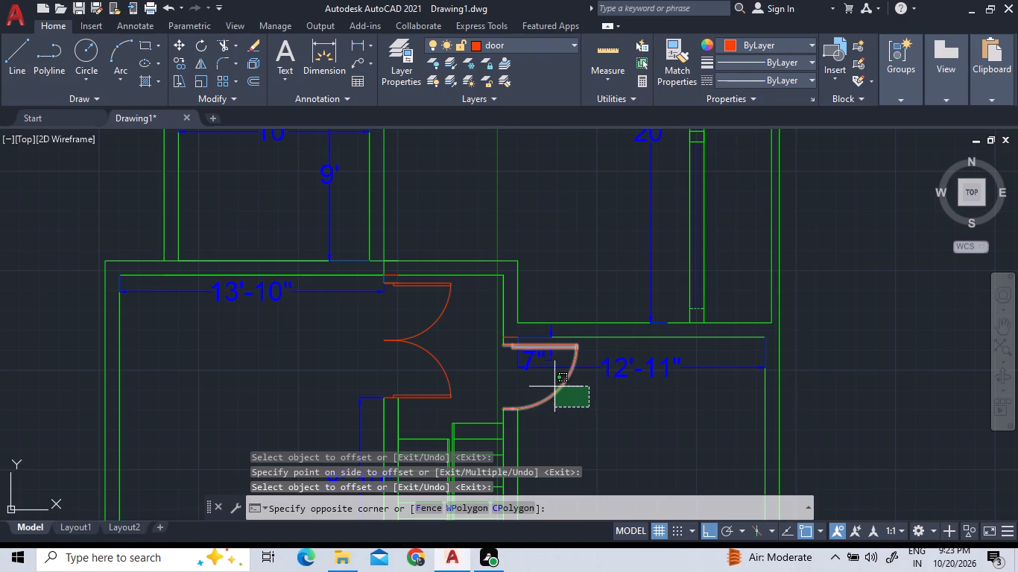
click(554, 387)
right_click(553, 387)
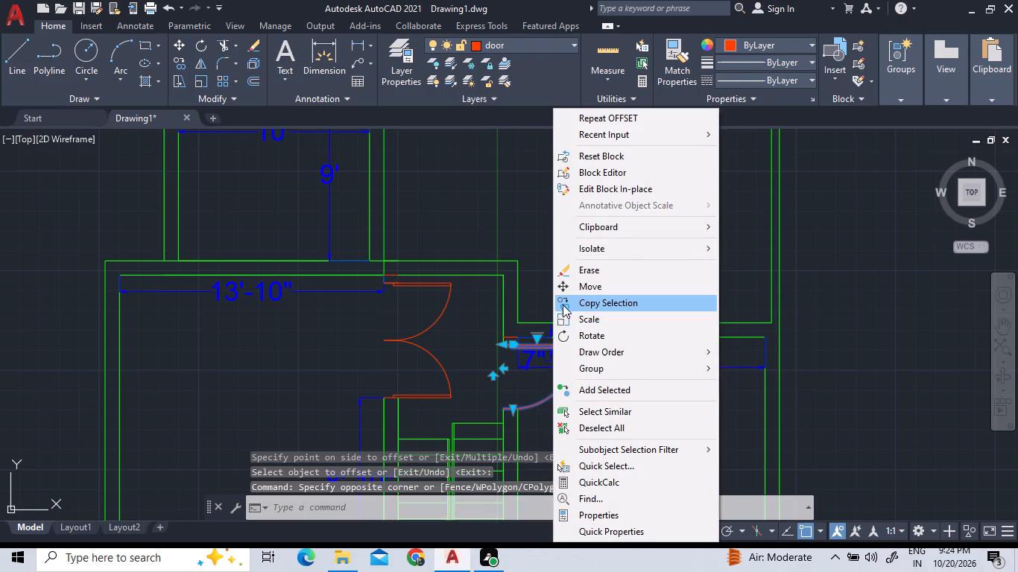
click(564, 300)
click(555, 386)
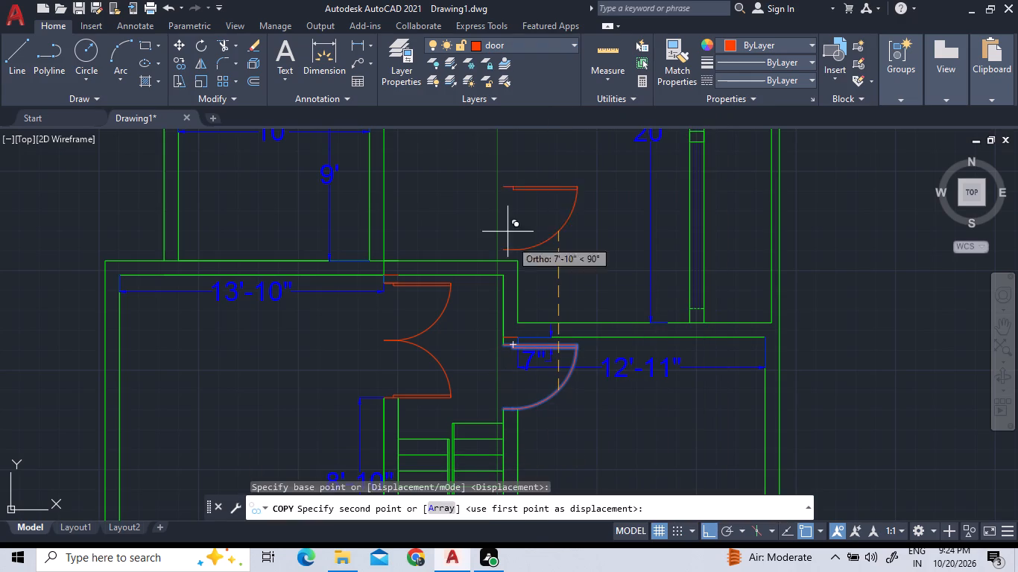
click(467, 201)
right_click(499, 219)
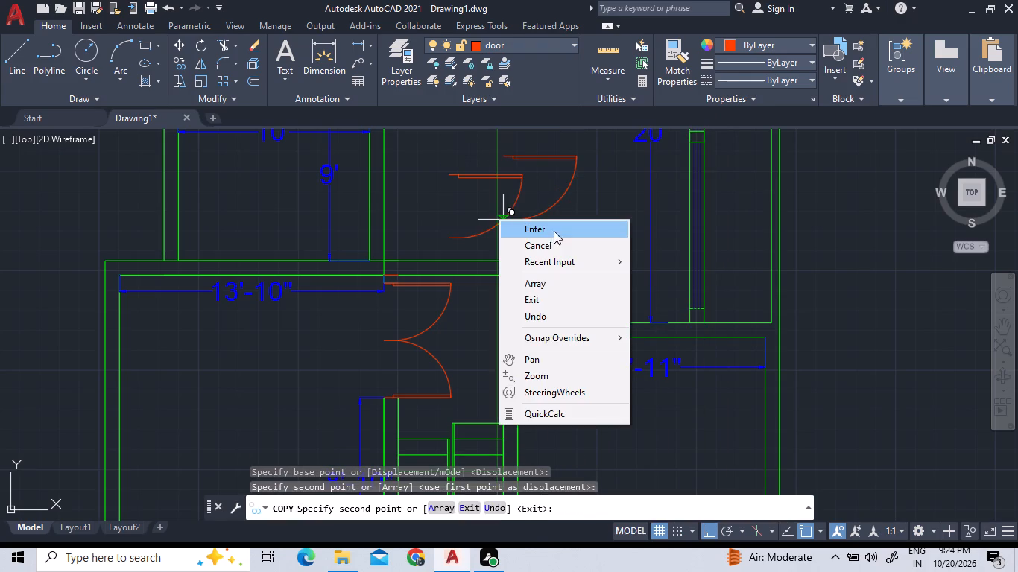
click(564, 235)
Flip the copied door horizontally so that it swings west.
click(587, 220)
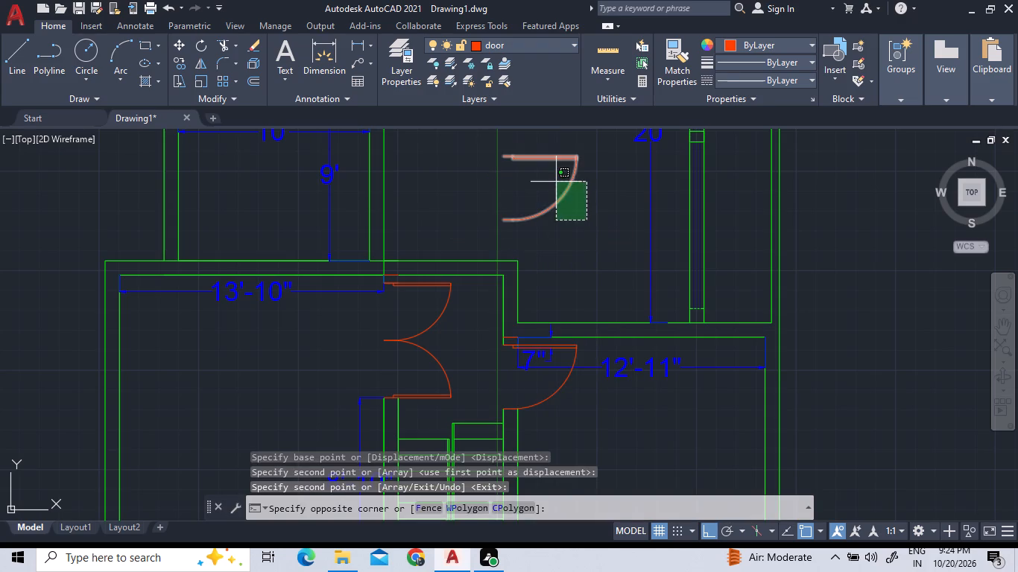
click(556, 182)
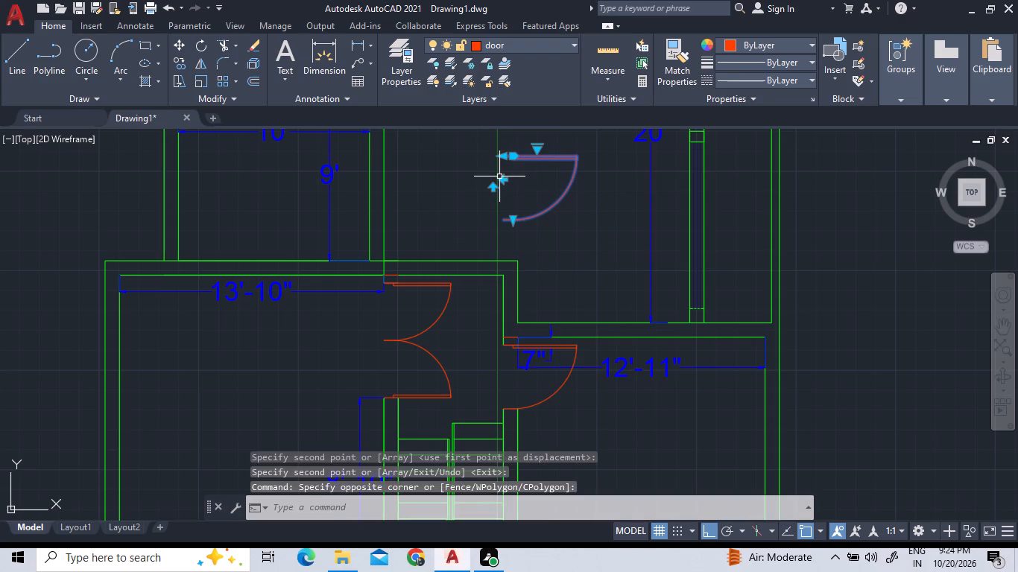
click(501, 181)
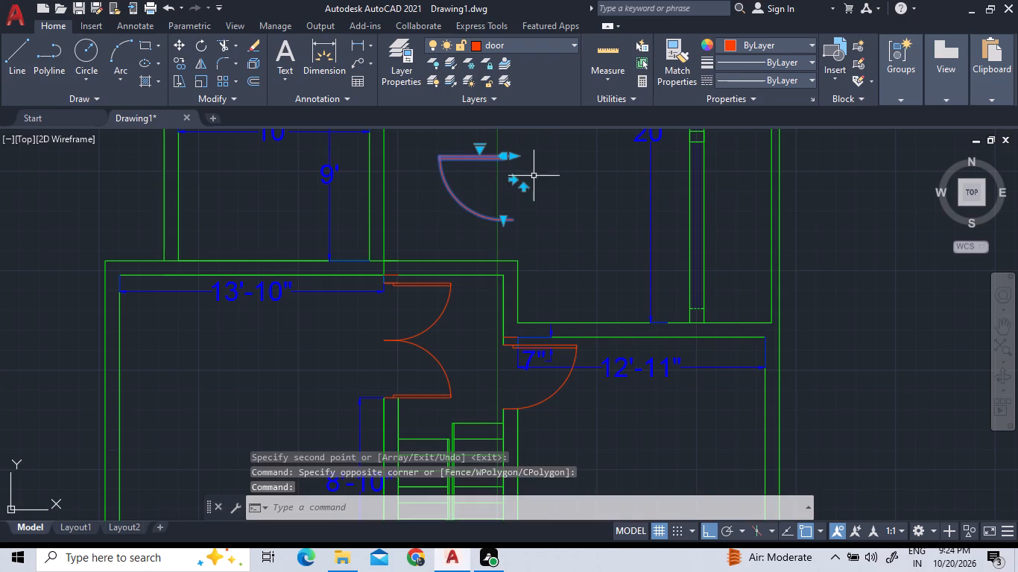
Move the flipped door by its northeast jamb end onto the east endpoint of the 5" offset line in the 10' by 9' room's wall.
right_click(541, 173)
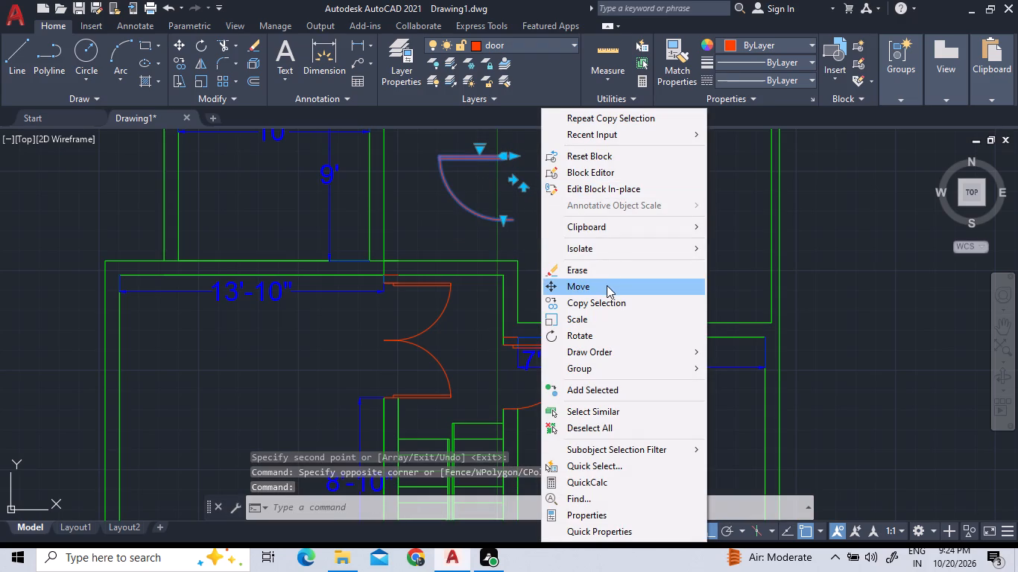
click(606, 287)
scroll(510, 148, up, 3)
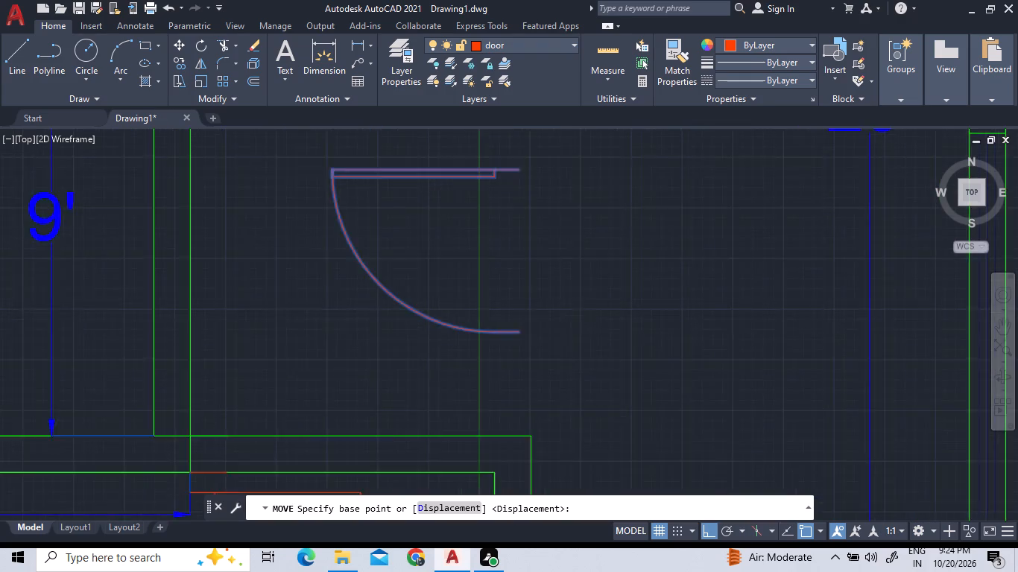
click(523, 179)
scroll(414, 271, down, 2)
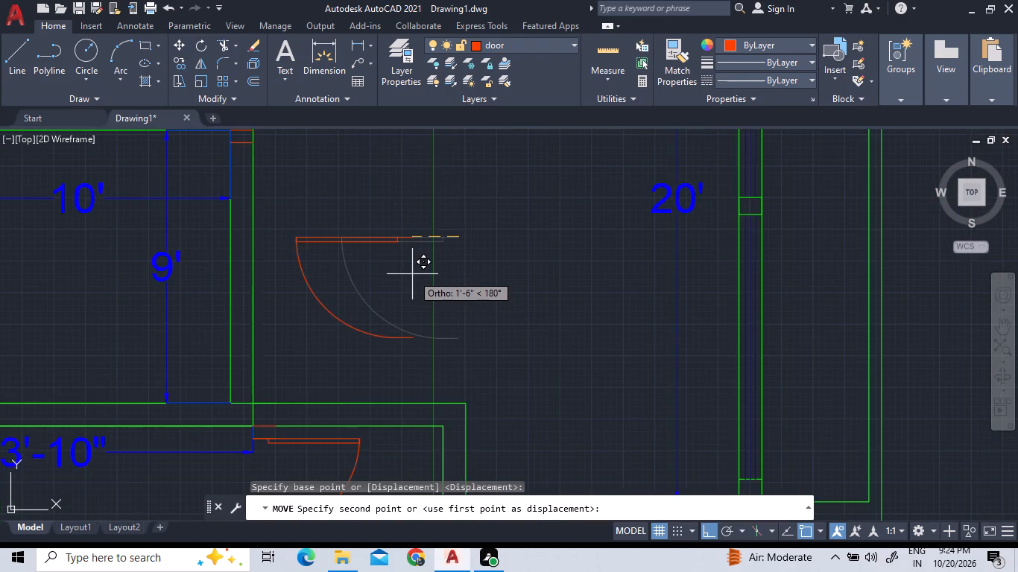
scroll(411, 275, down, 2)
scroll(341, 209, up, 6)
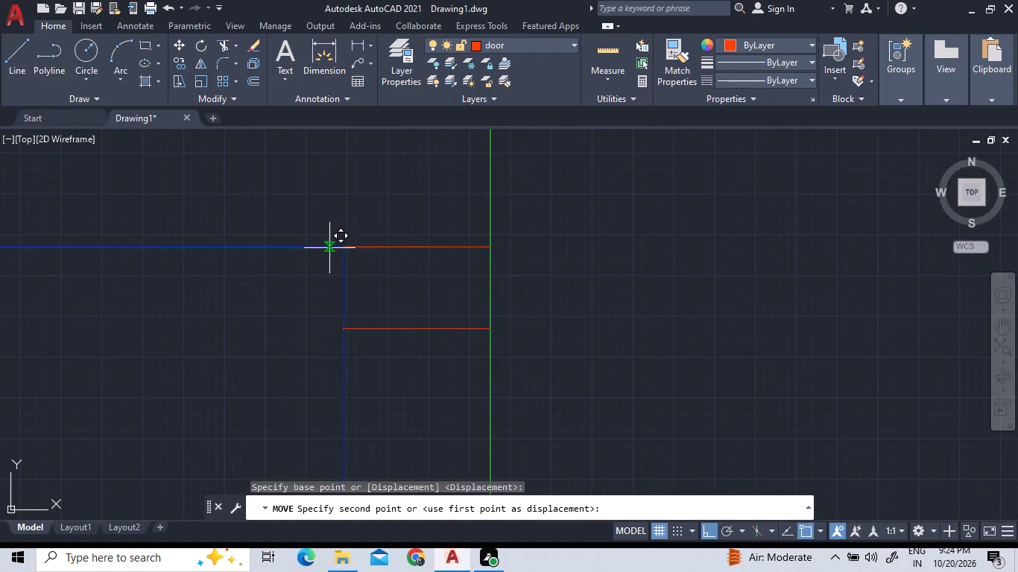
click(487, 328)
Shrink the placed door to the next smaller size by bringing its south jamb north.
scroll(494, 325, down, 6)
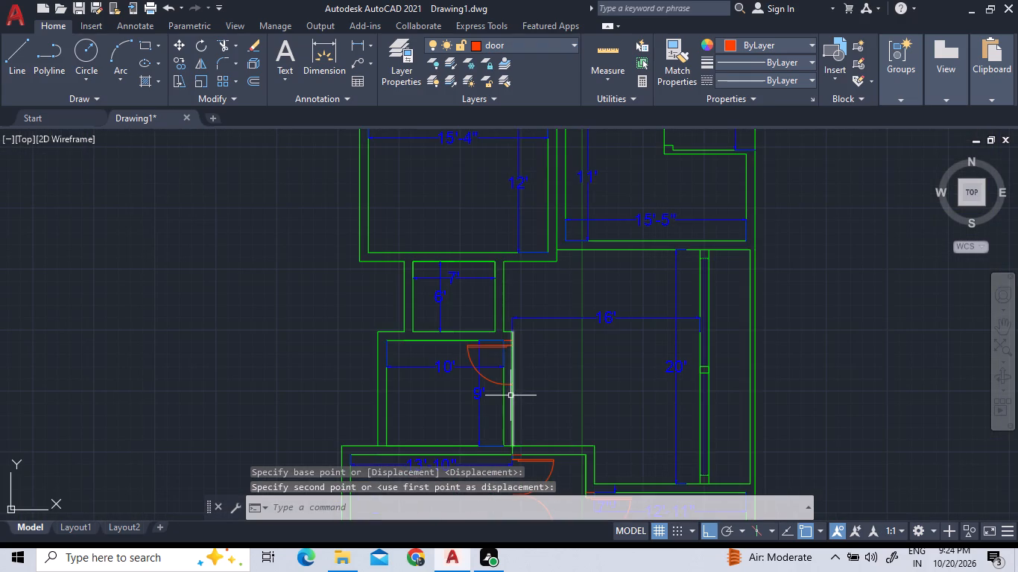
scroll(496, 393, up, 3)
click(495, 354)
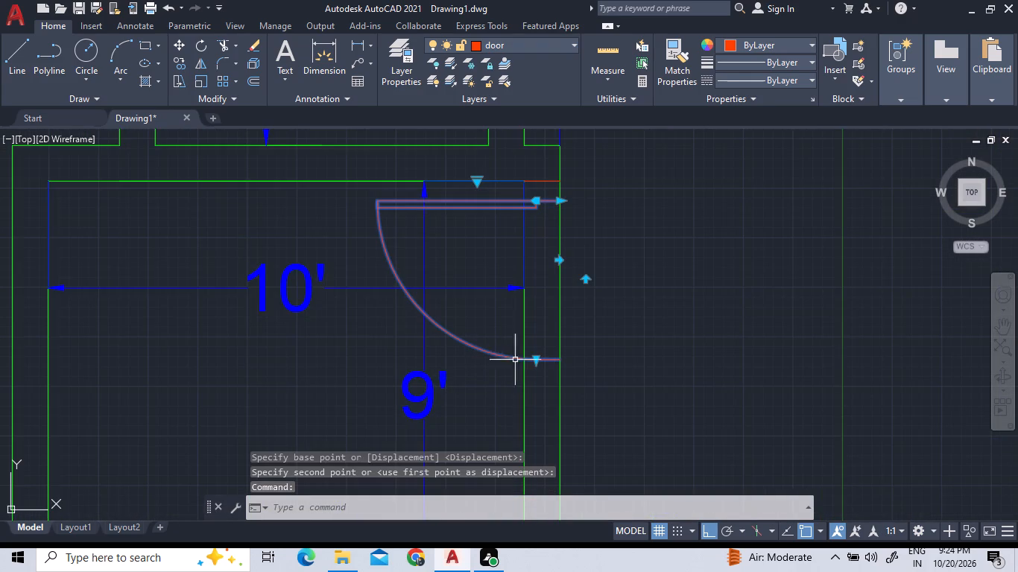
click(535, 359)
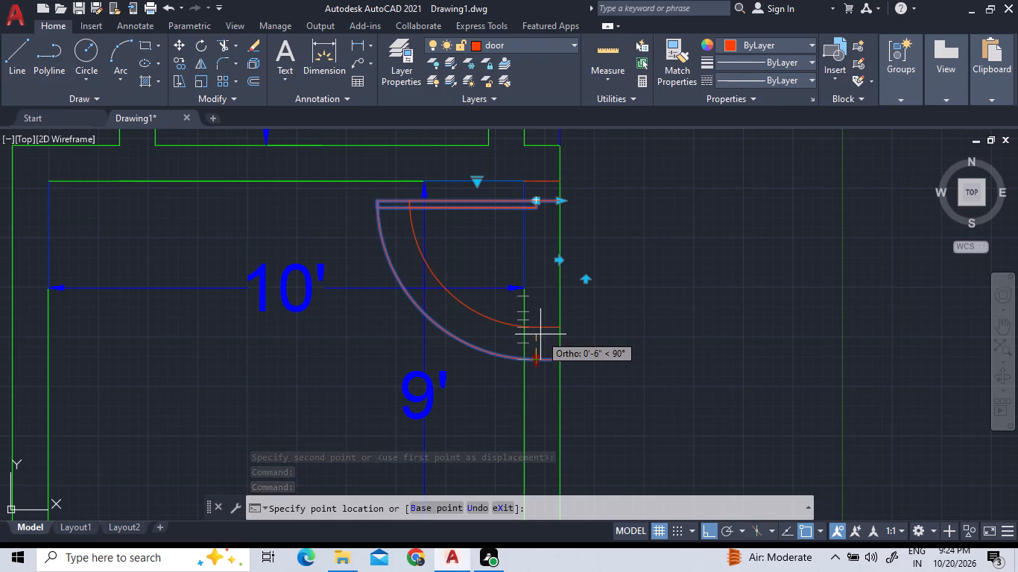
scroll(540, 334, up, 2)
click(542, 329)
scroll(540, 343, down, 3)
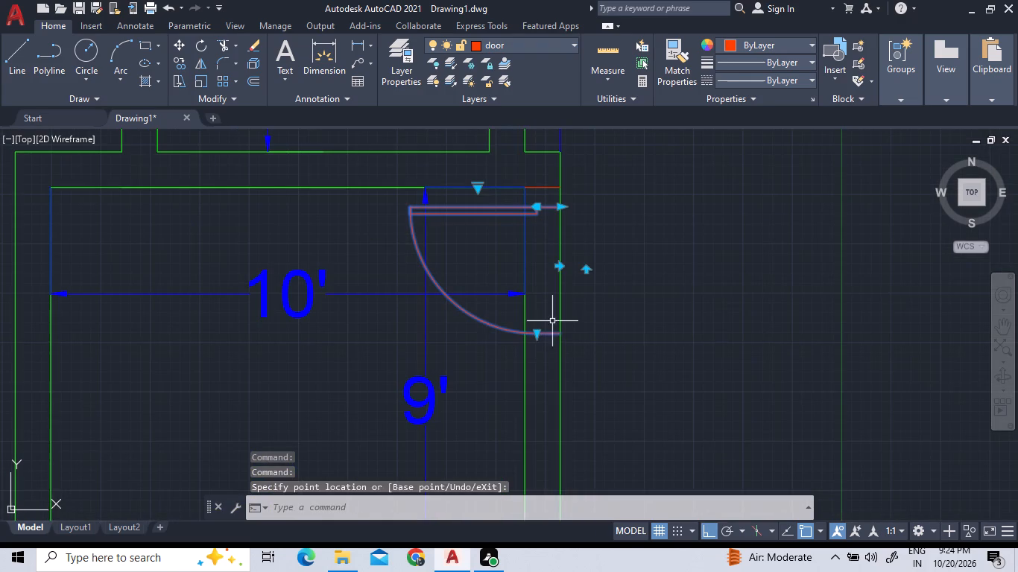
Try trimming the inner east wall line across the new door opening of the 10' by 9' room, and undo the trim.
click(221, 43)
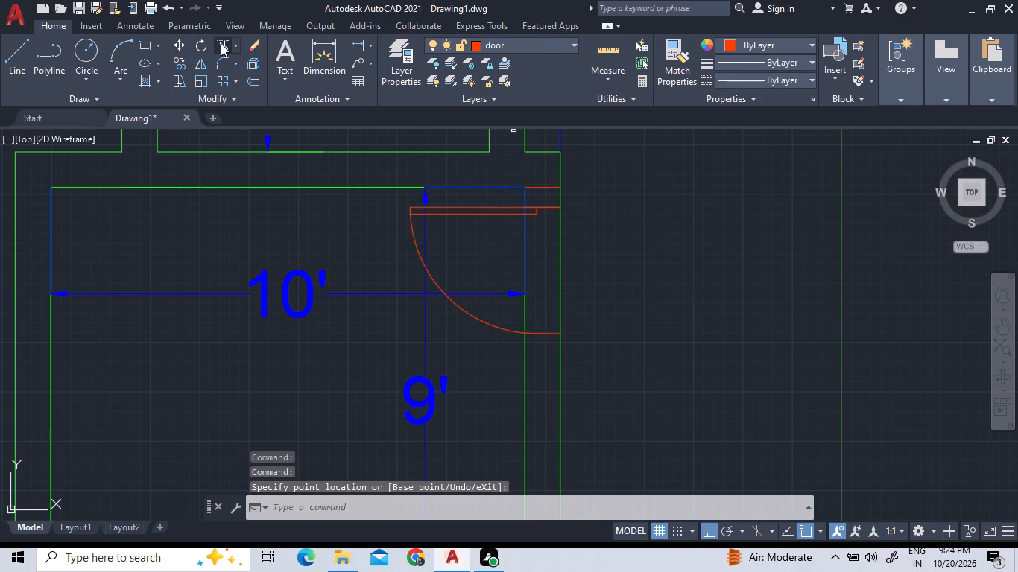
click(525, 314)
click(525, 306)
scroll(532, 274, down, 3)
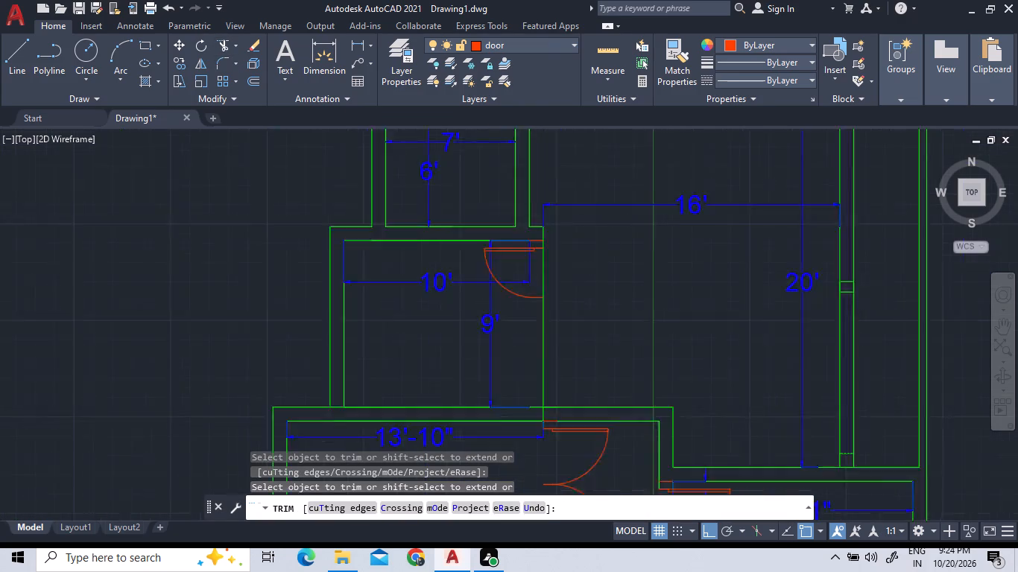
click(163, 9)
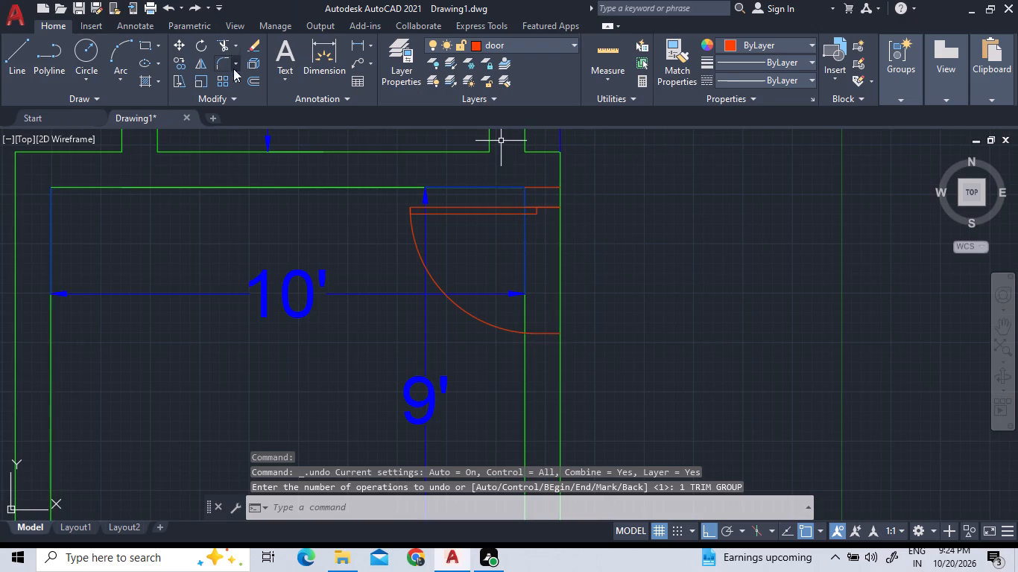
Trim both east wall lines and the 10' dimension at the new door opening, plus the short inner wall stub north of the door.
click(224, 43)
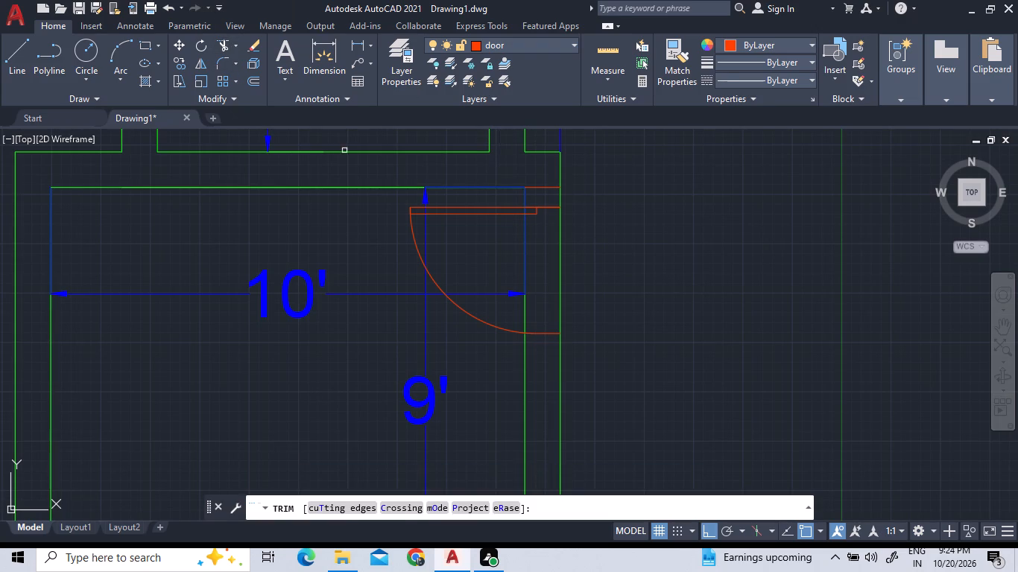
click(560, 242)
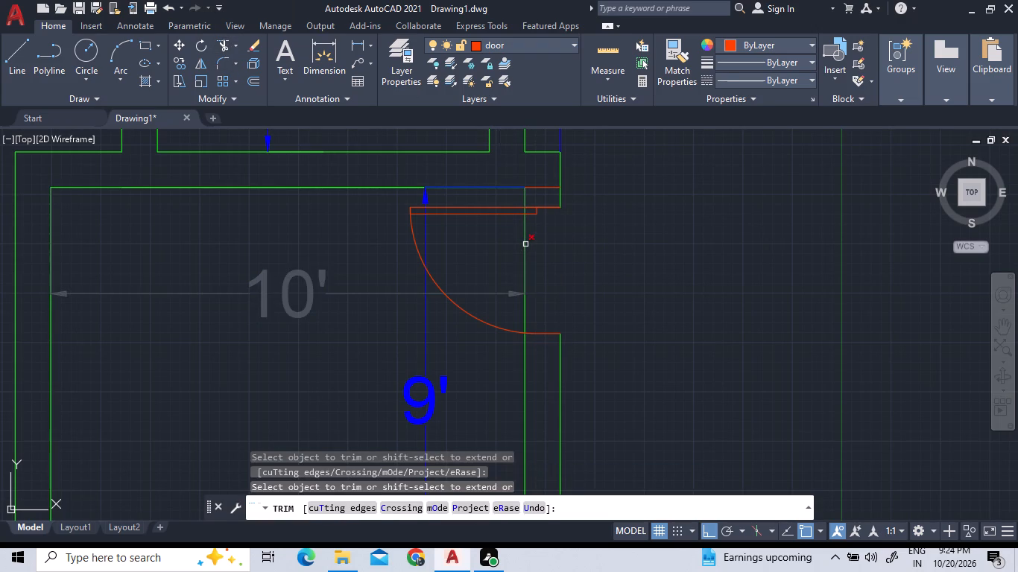
click(525, 244)
click(525, 244)
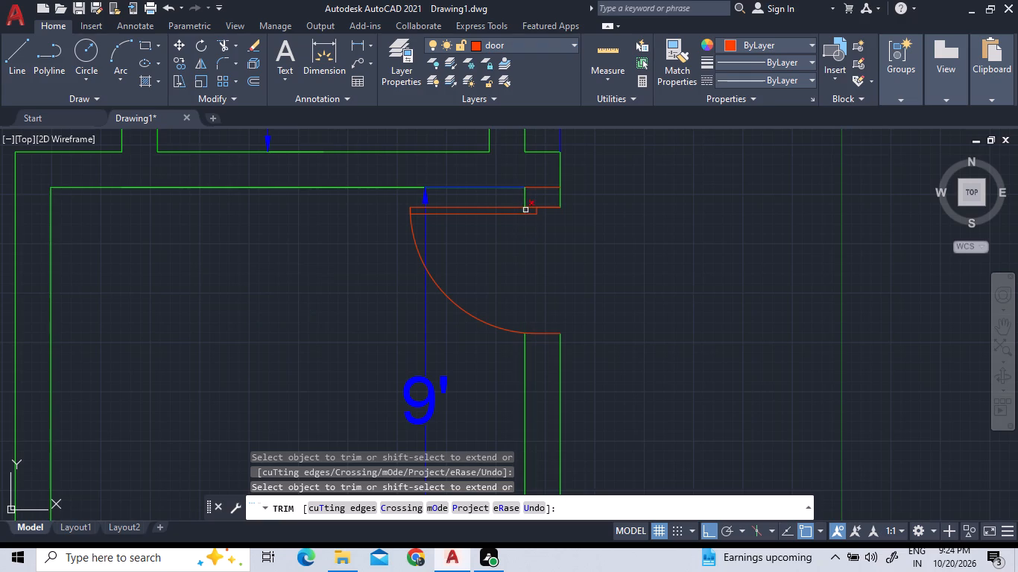
click(525, 210)
click(525, 200)
right_click(566, 288)
click(589, 300)
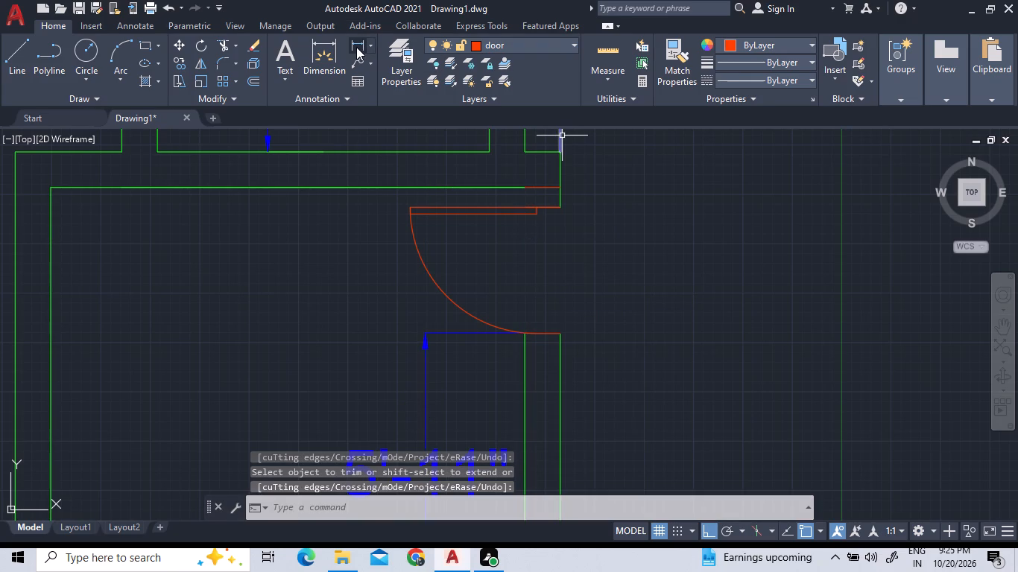
Delete the 5'-11" vertical dimension south of the new door in the room.
scroll(433, 172, down, 2)
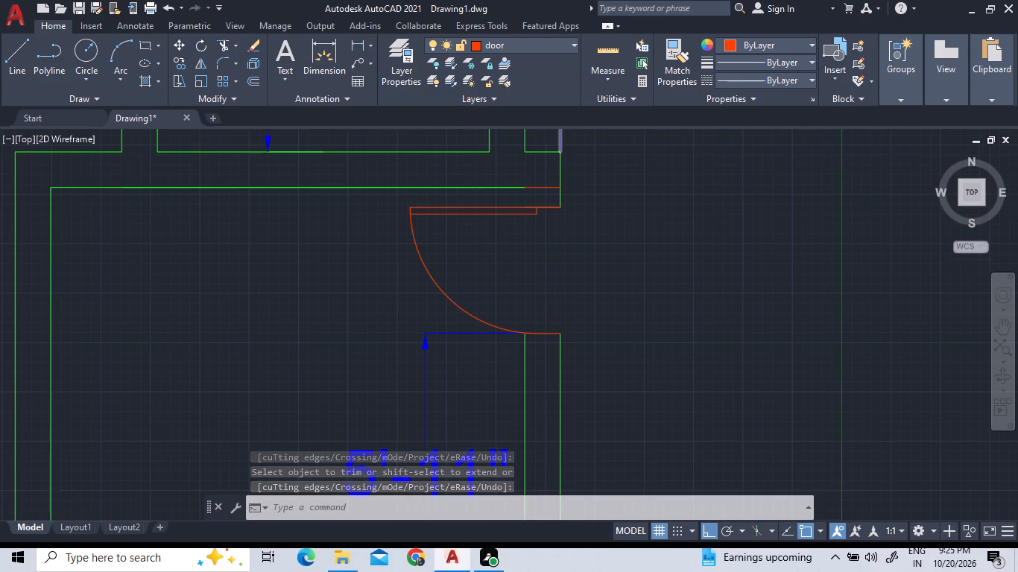
click(463, 267)
click(405, 242)
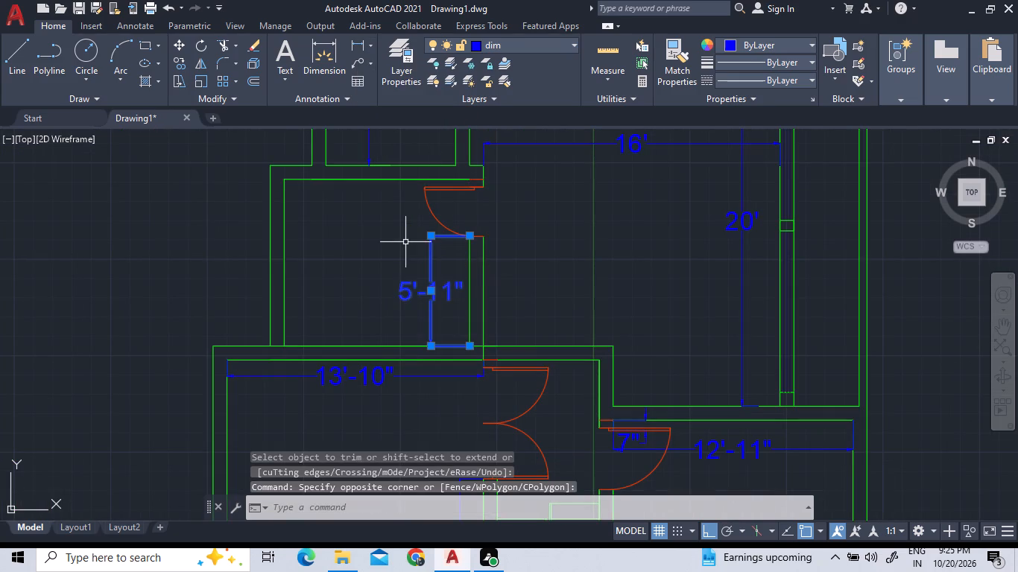
key(Delete)
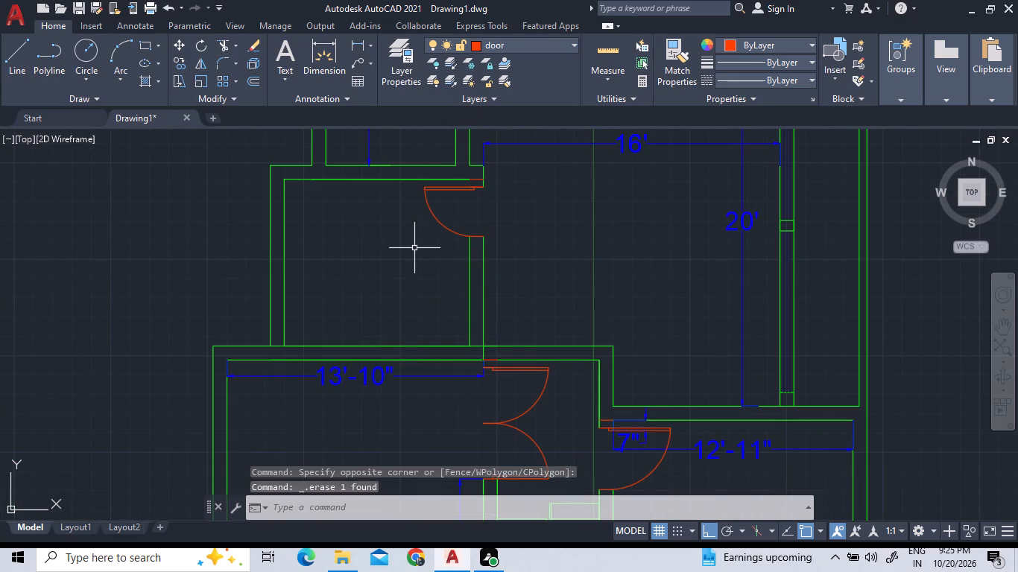
Add a horizontal linear dimension from the east wall's outer face to the west wall's inner face, just south of the room's north wall.
scroll(446, 137, up, 3)
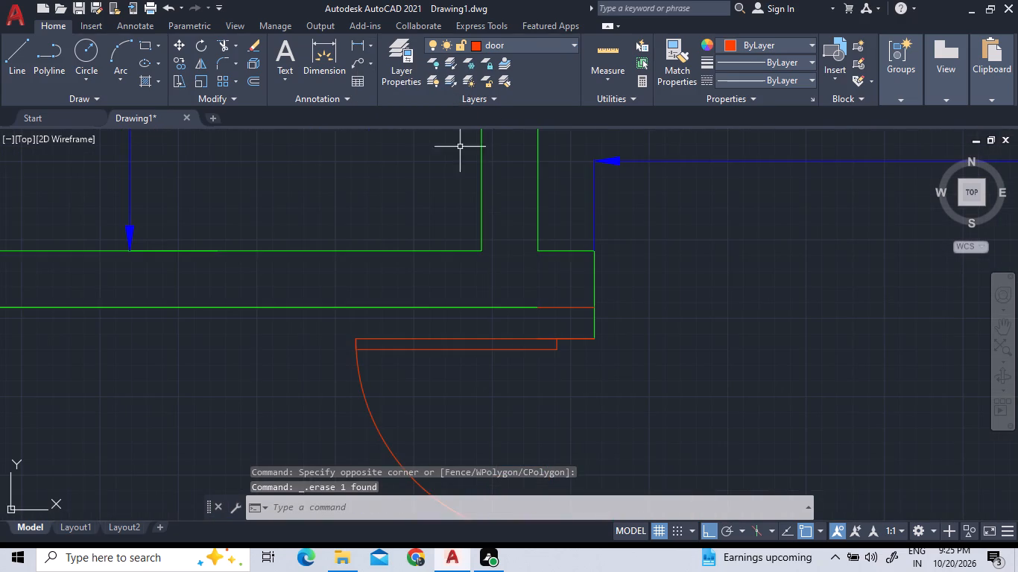
scroll(538, 266, down, 2)
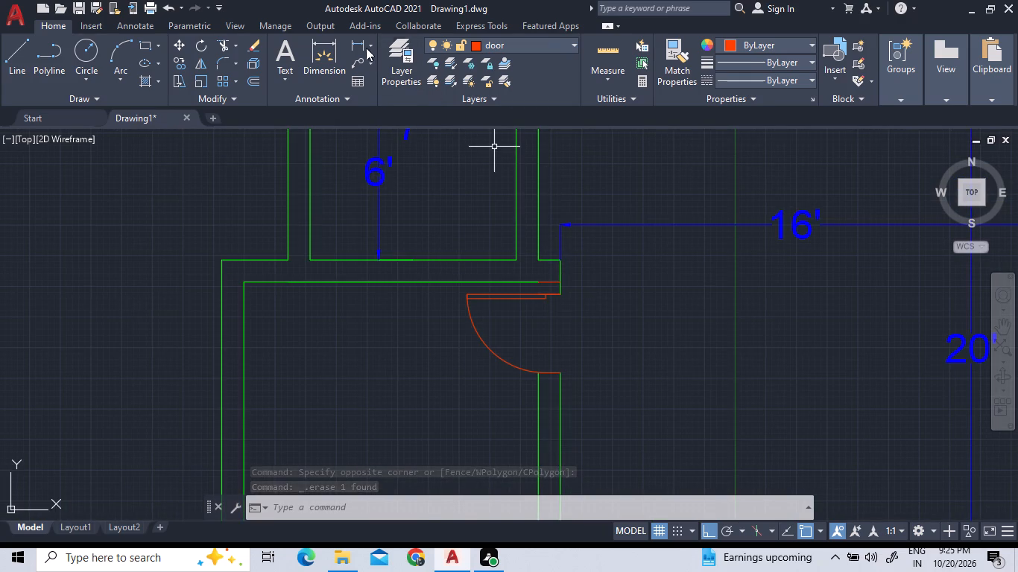
click(356, 43)
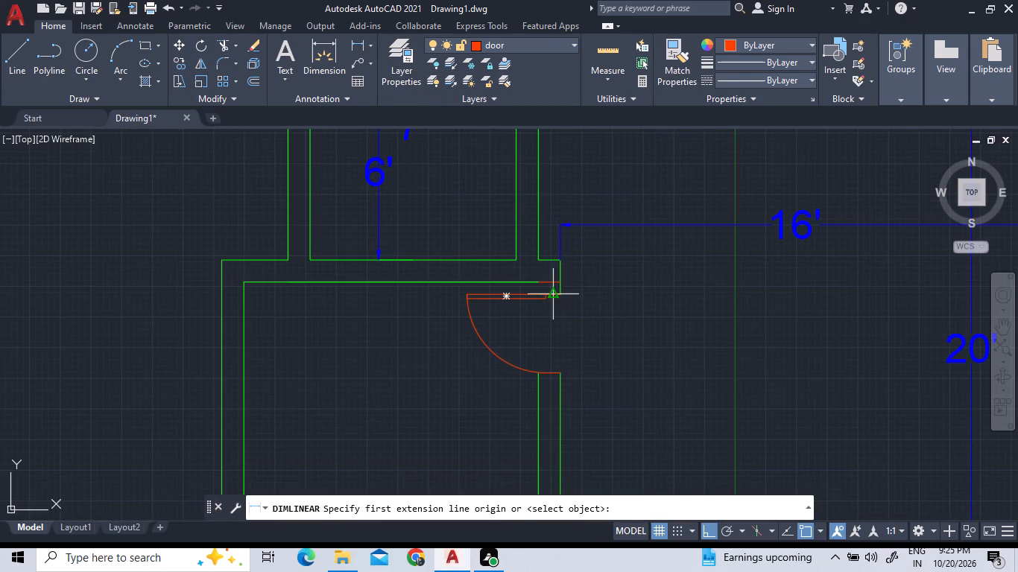
scroll(562, 285, up, 3)
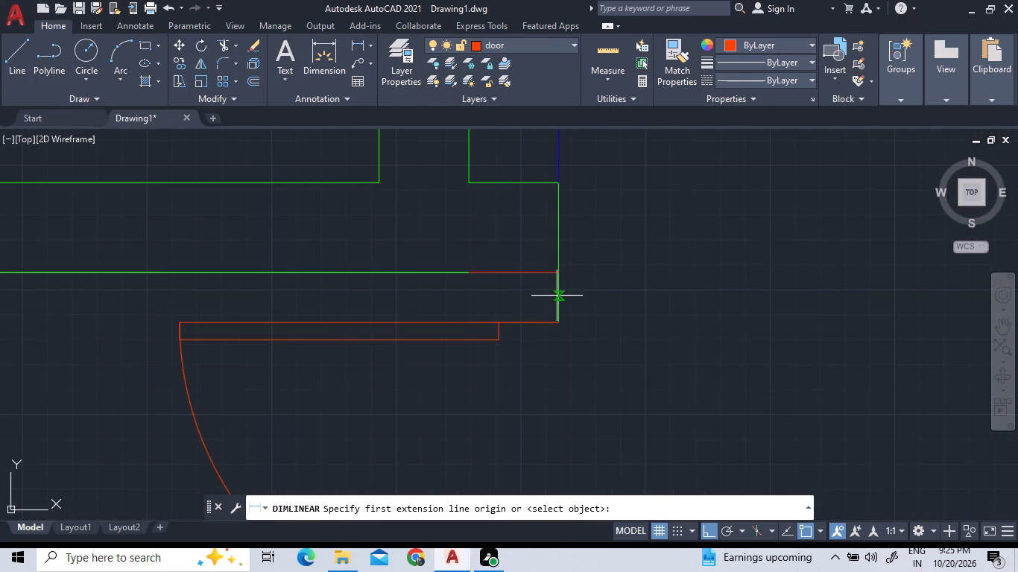
scroll(557, 296, up, 2)
click(560, 296)
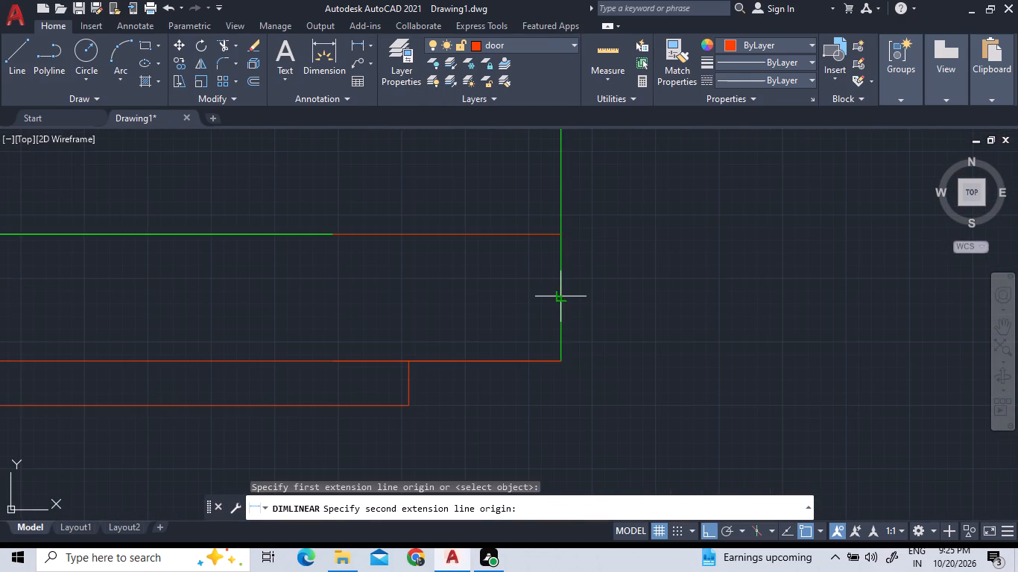
scroll(445, 311, down, 7)
scroll(337, 322, up, 3)
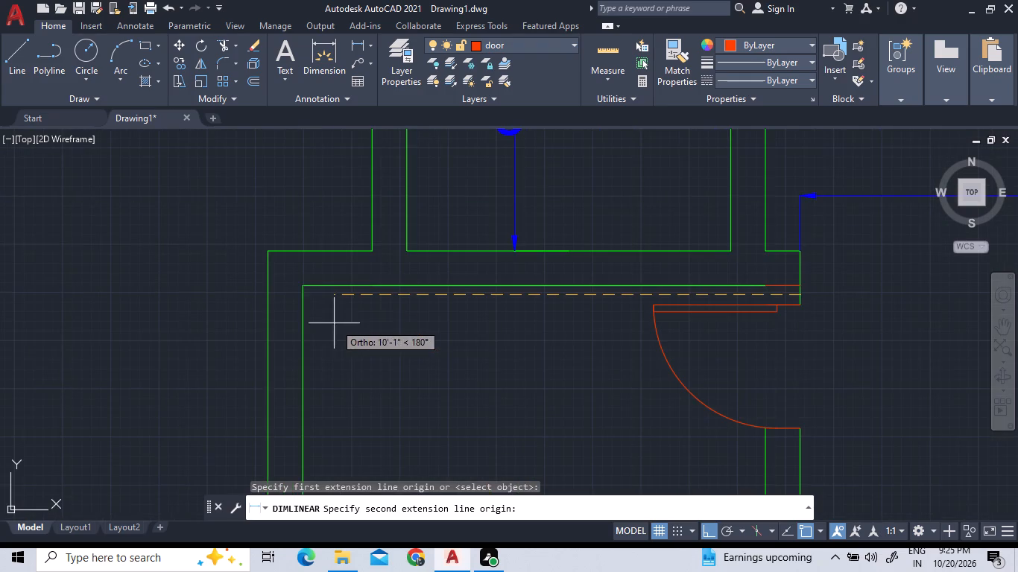
scroll(289, 282, up, 3)
click(341, 331)
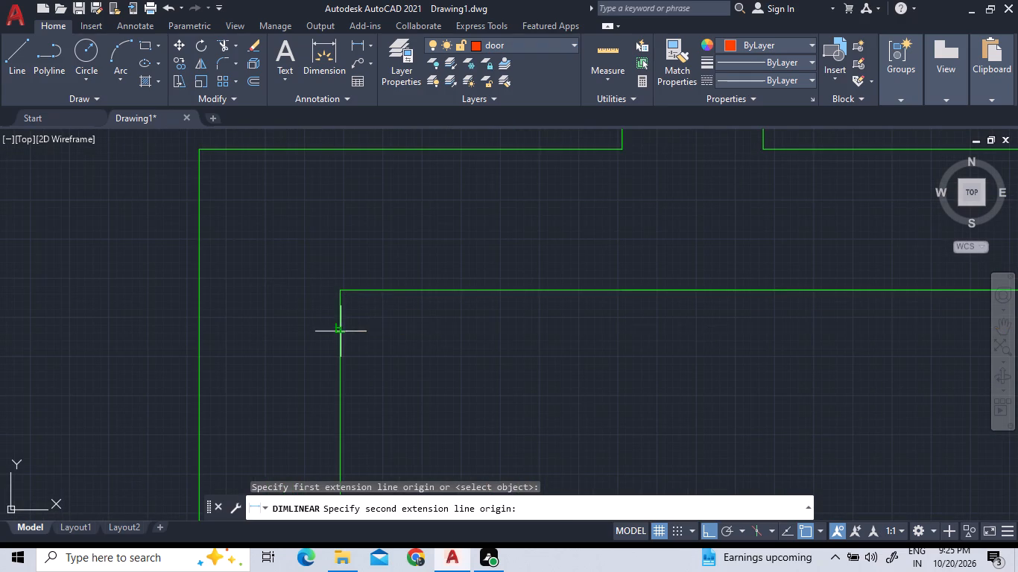
scroll(340, 347, down, 4)
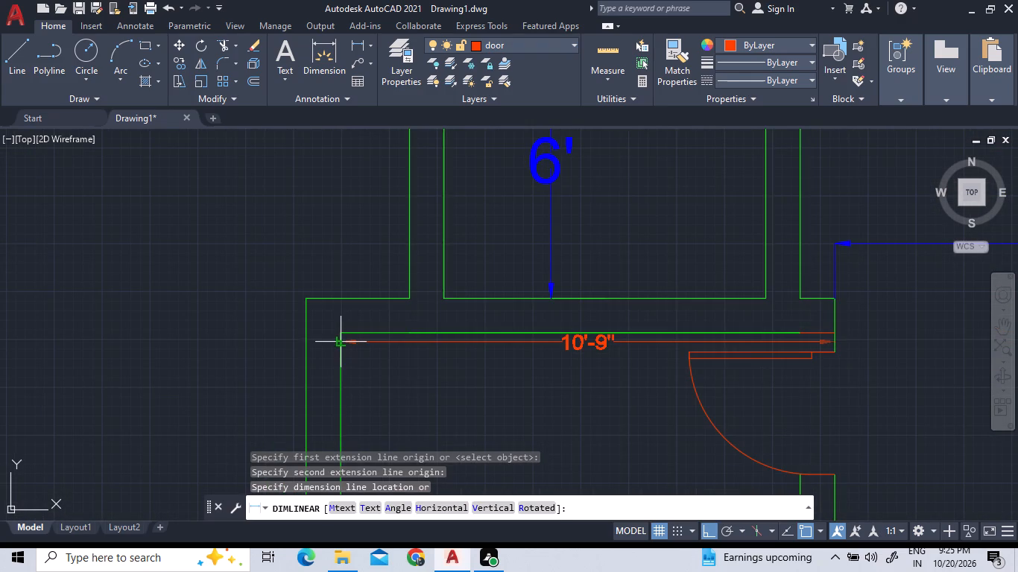
click(352, 345)
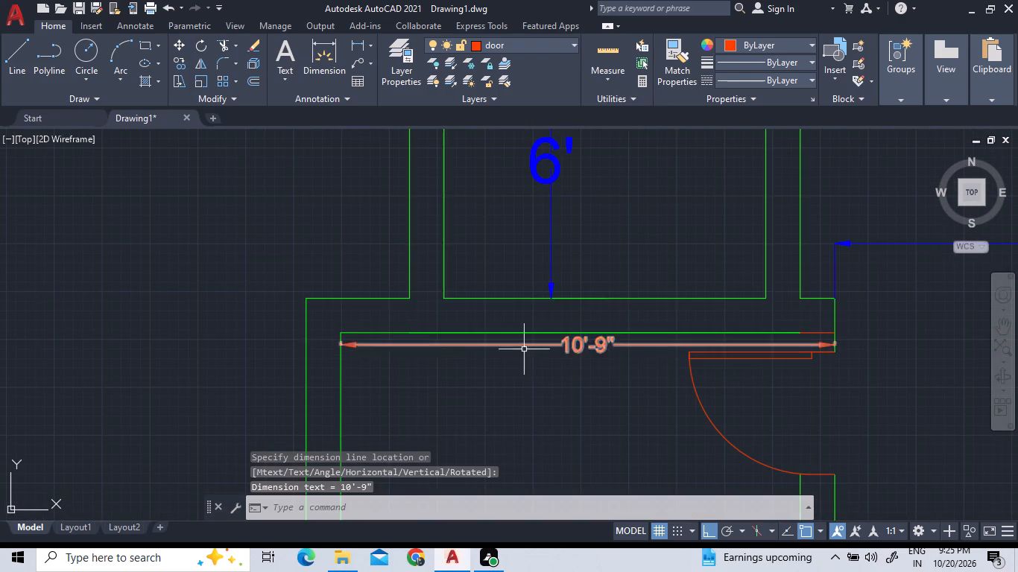
Put the new horizontal room dimension on the dim layer.
scroll(629, 349, up, 3)
click(565, 372)
click(499, 331)
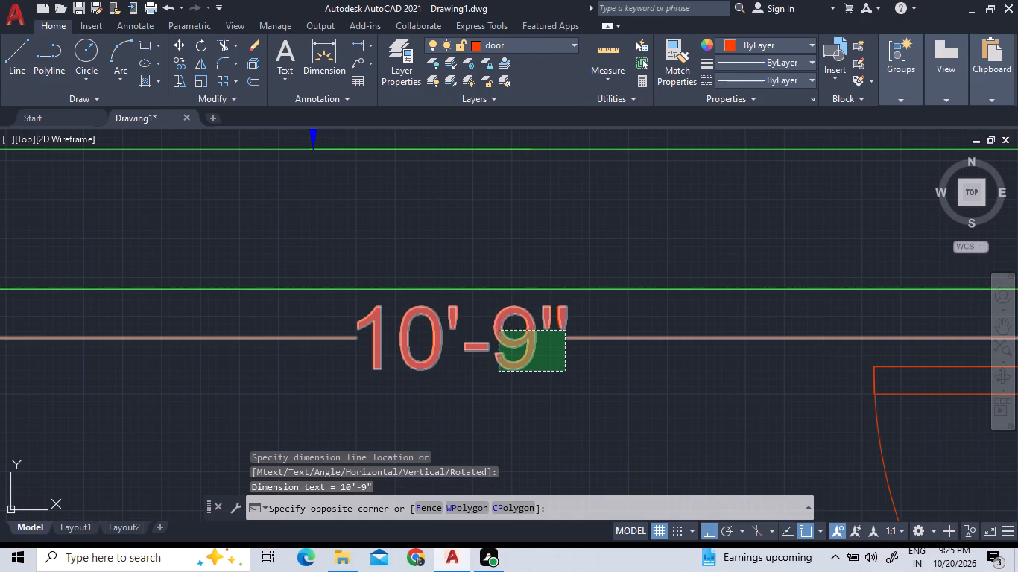
click(490, 45)
click(502, 118)
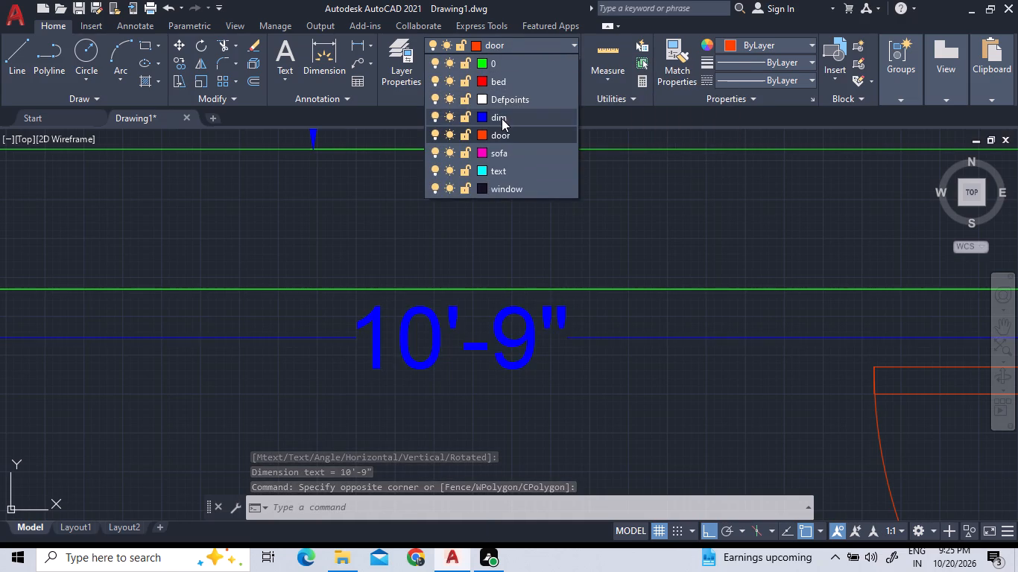
Set the text height of the new horizontal room dimension to 1'.
scroll(517, 246, down, 5)
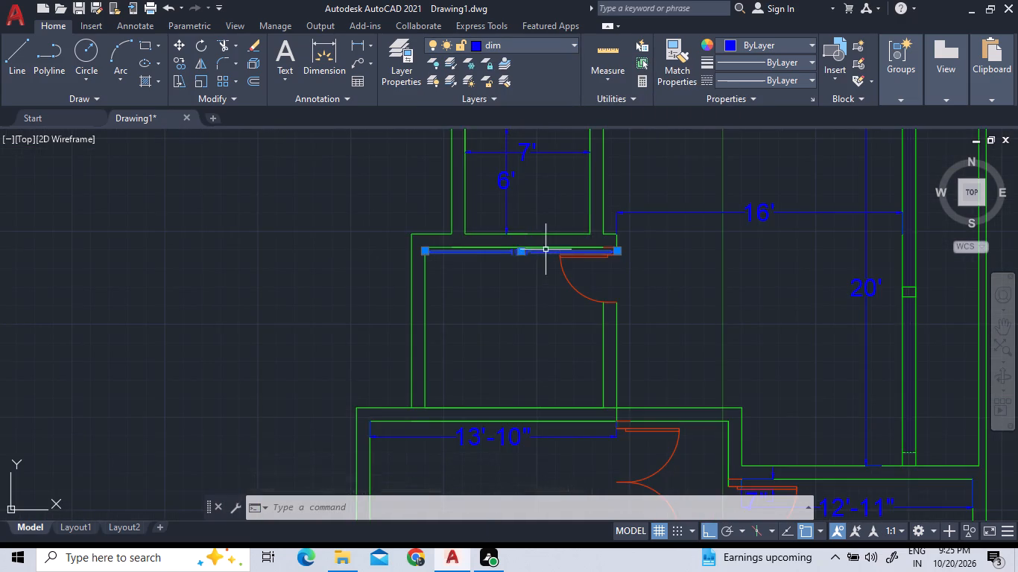
scroll(541, 250, up, 3)
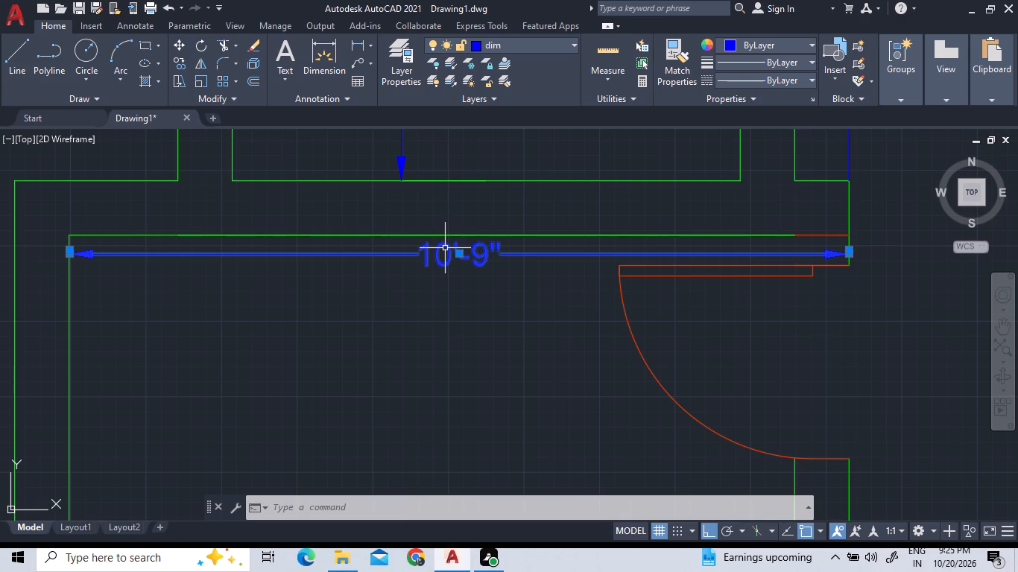
triple_click(444, 247)
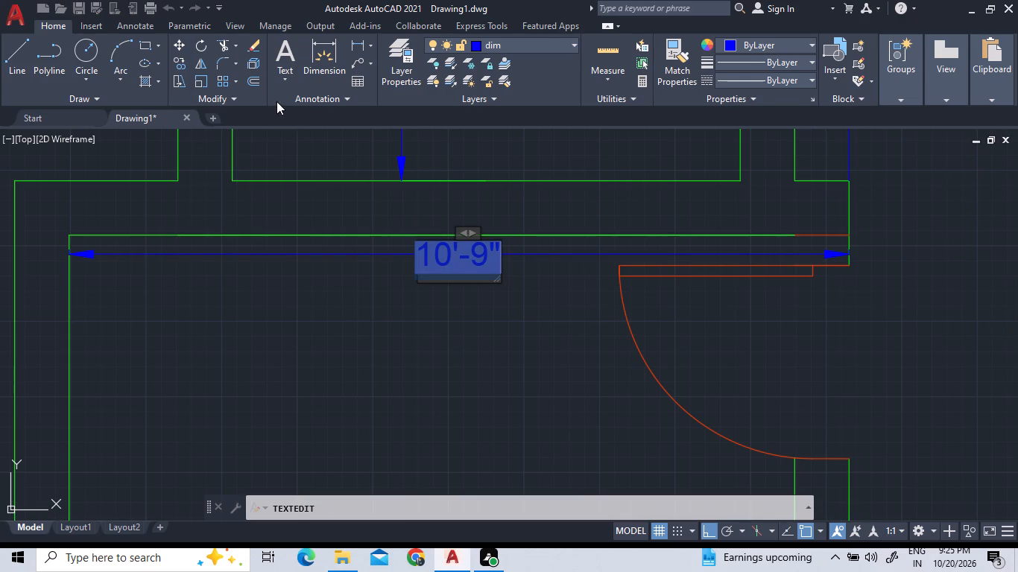
click(206, 64)
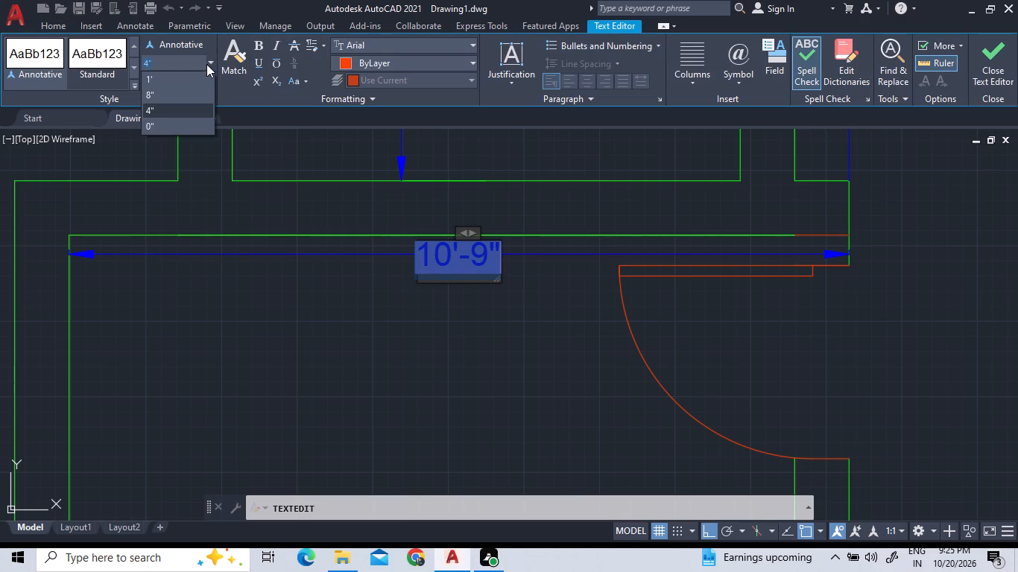
click(193, 76)
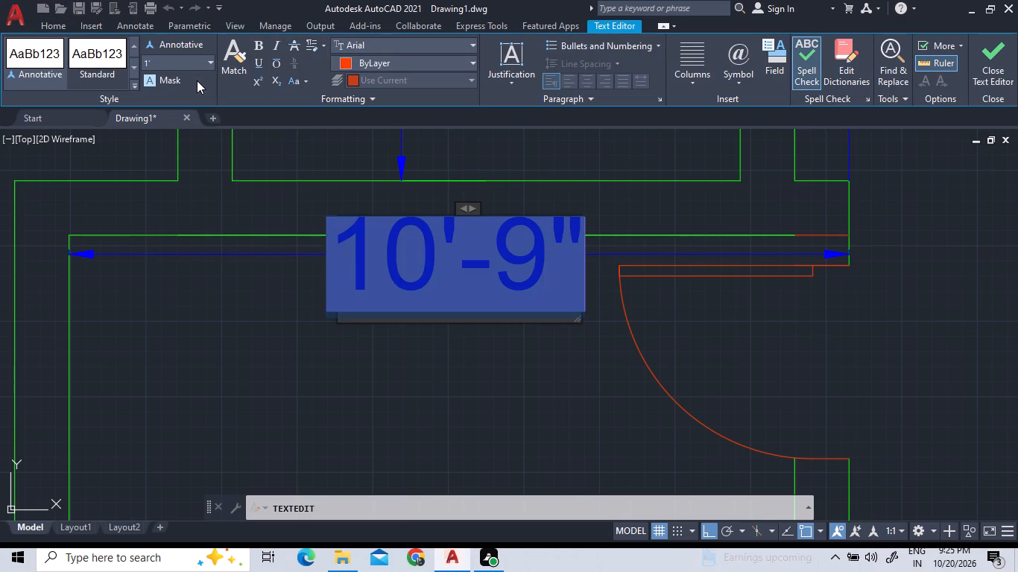
click(307, 321)
scroll(353, 292, down, 4)
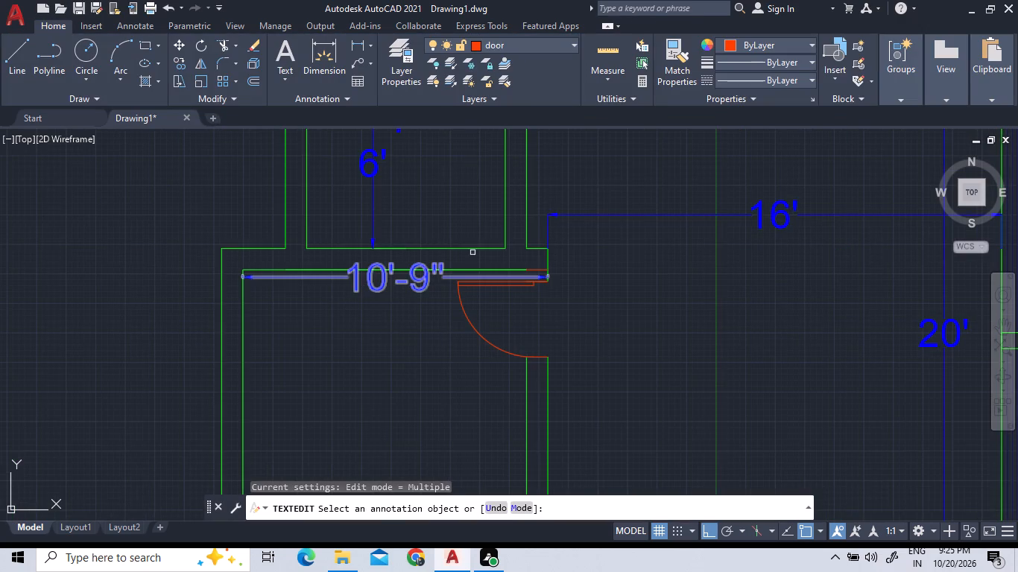
scroll(404, 276, up, 2)
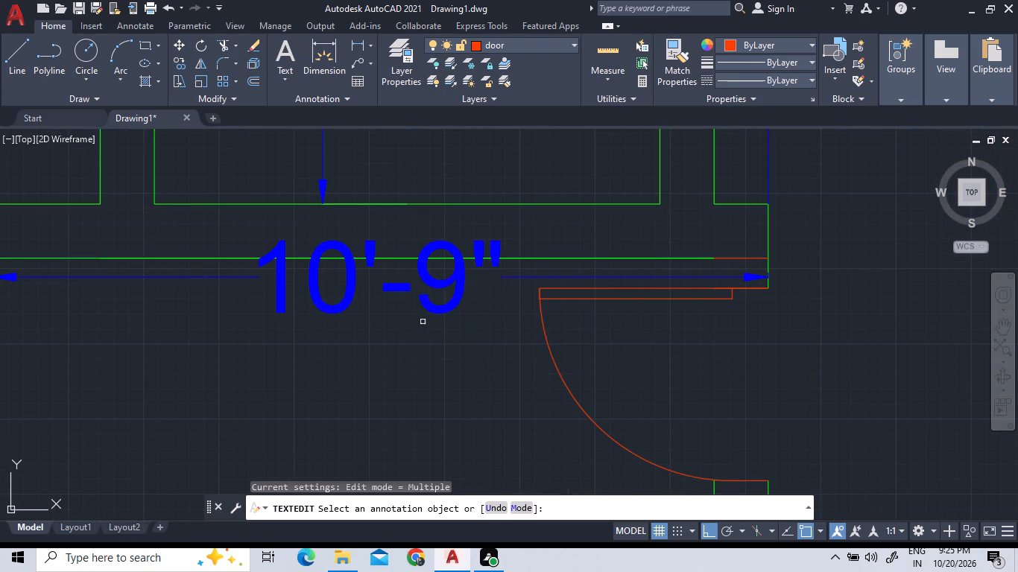
right_click(365, 313)
click(382, 325)
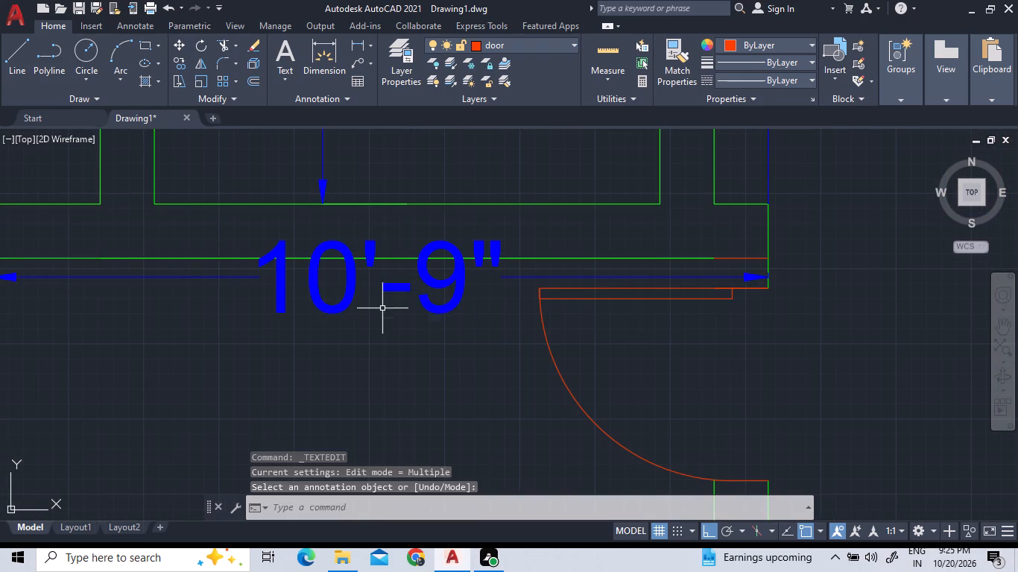
Move the new horizontal dimension about 6" south, so its text clears the room's north wall line.
click(382, 308)
click(335, 276)
right_click(378, 299)
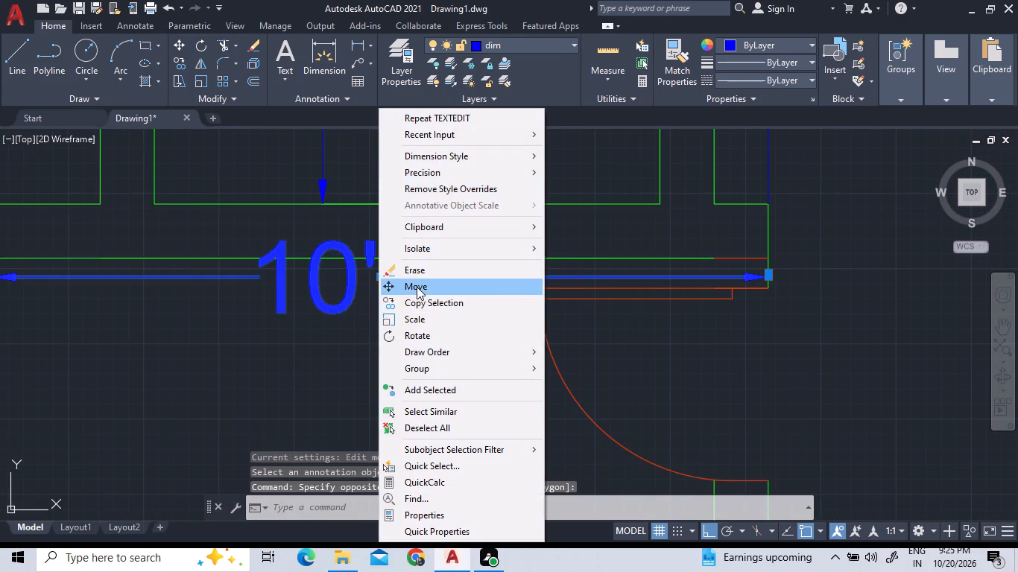
click(417, 285)
click(388, 286)
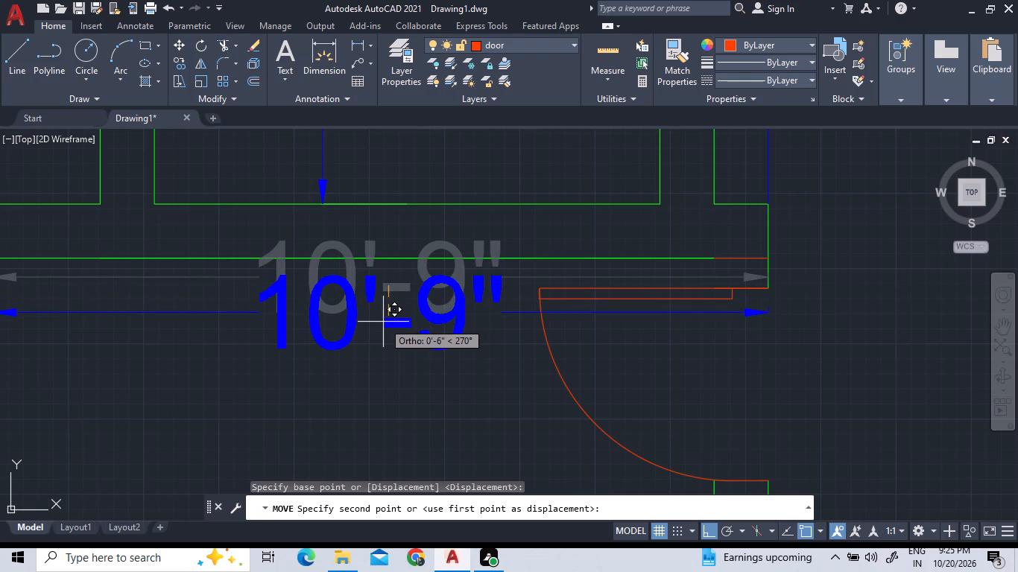
click(383, 322)
Add a vertical linear dimension from the small west room's north wall inner face to its south wall, just inside the west wall.
scroll(383, 322, down, 5)
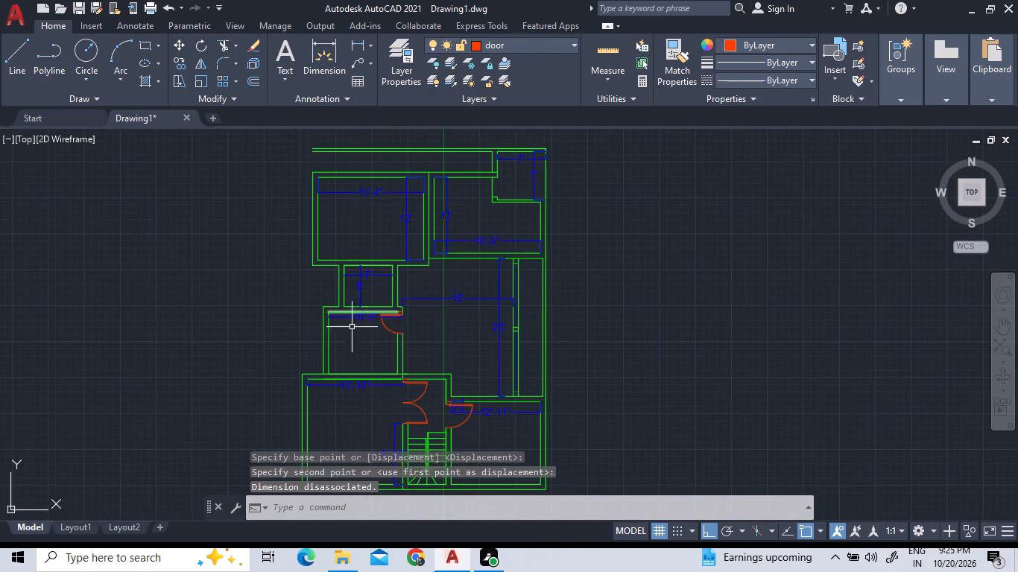
click(358, 43)
scroll(343, 357, up, 2)
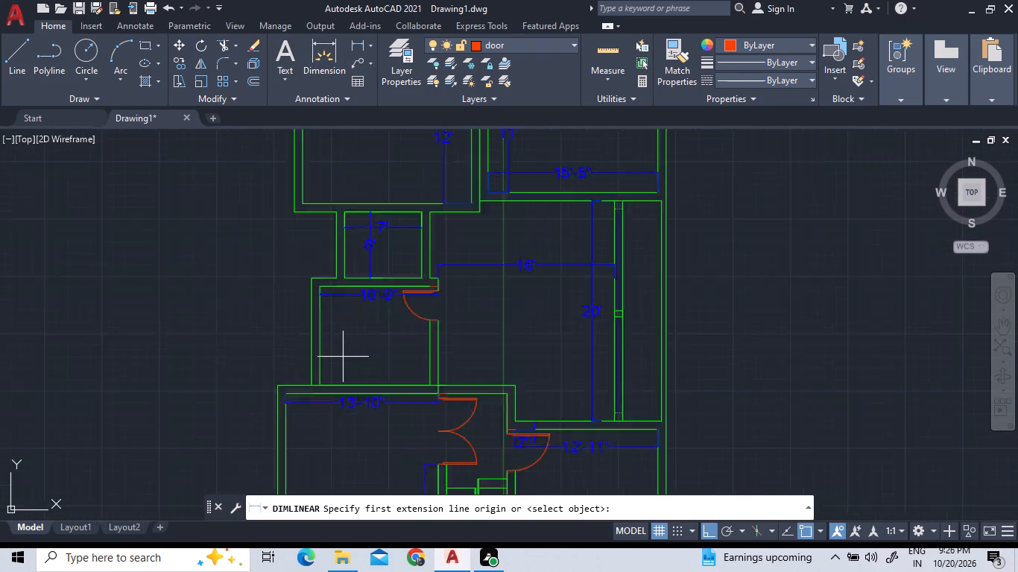
scroll(311, 226, up, 3)
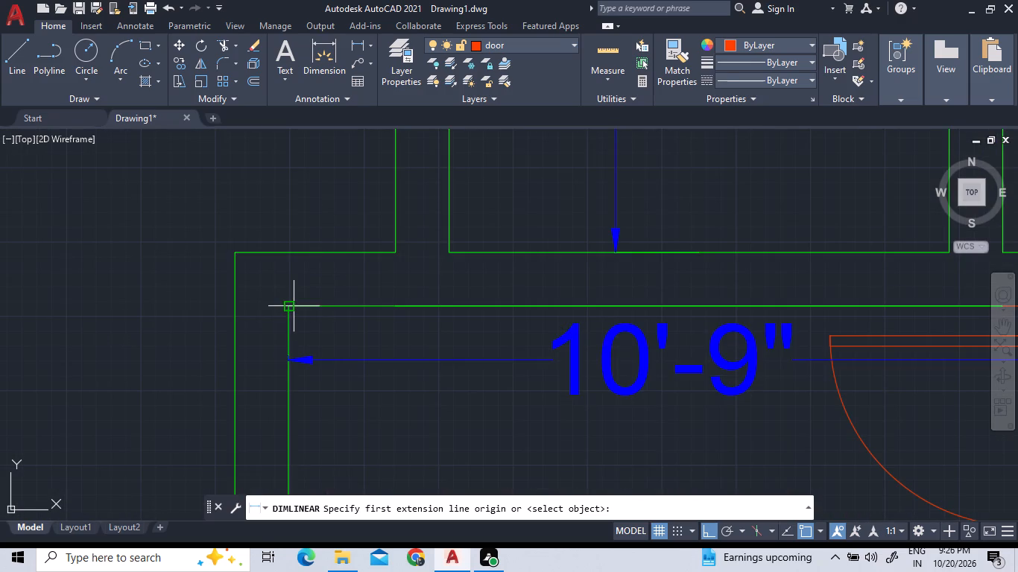
click(292, 305)
scroll(313, 282, down, 4)
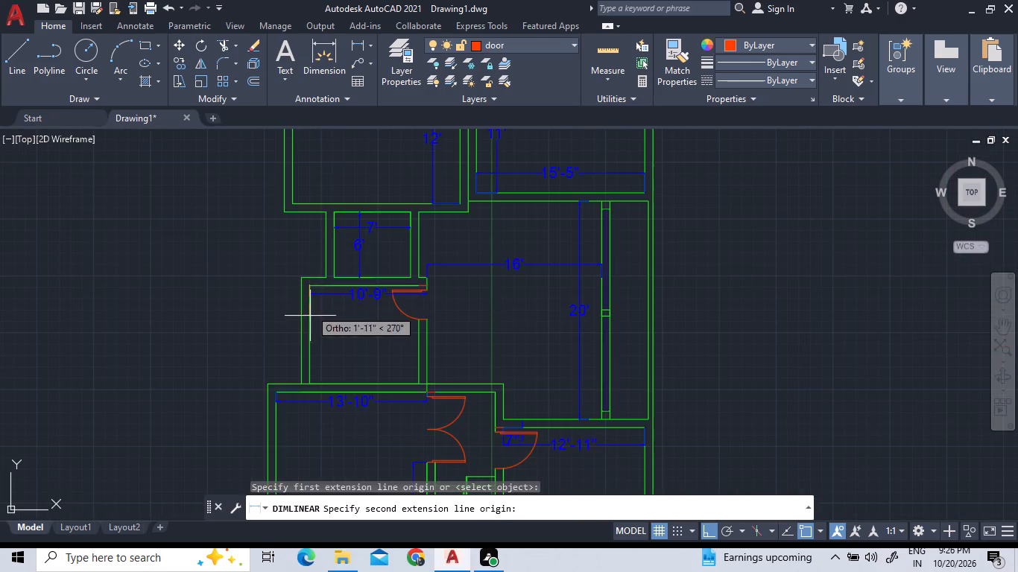
scroll(306, 375, up, 3)
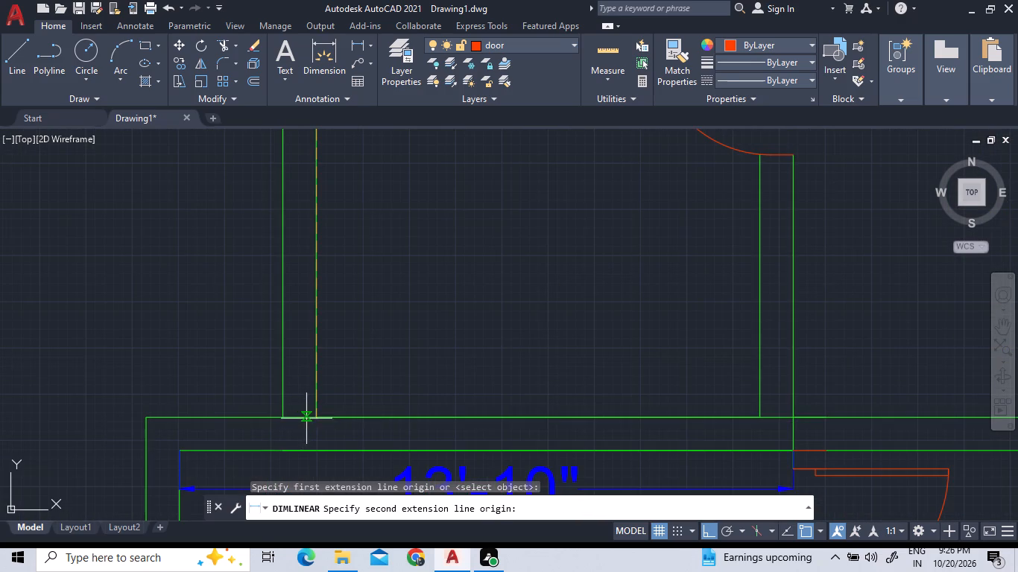
click(314, 419)
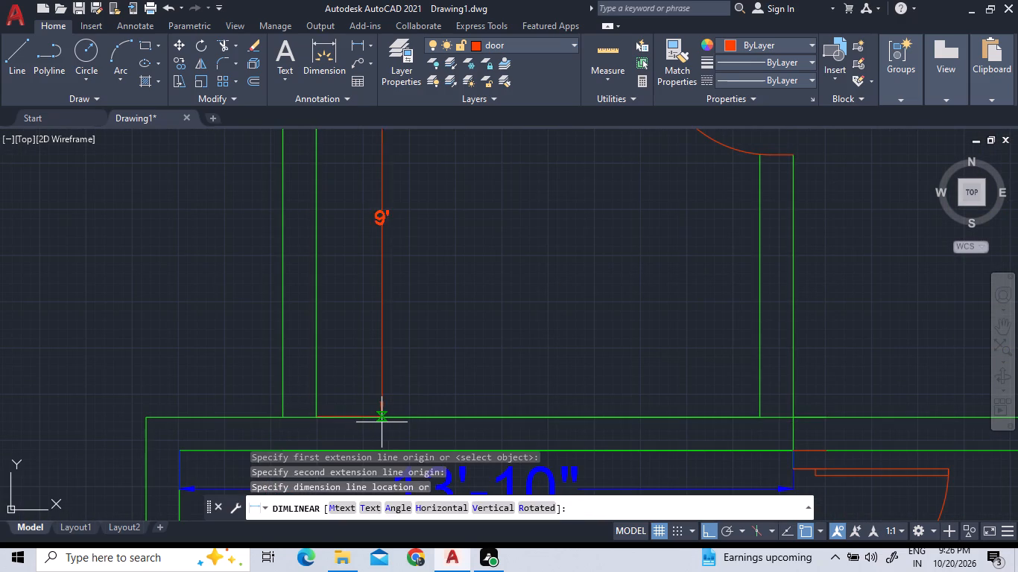
scroll(411, 422, down, 3)
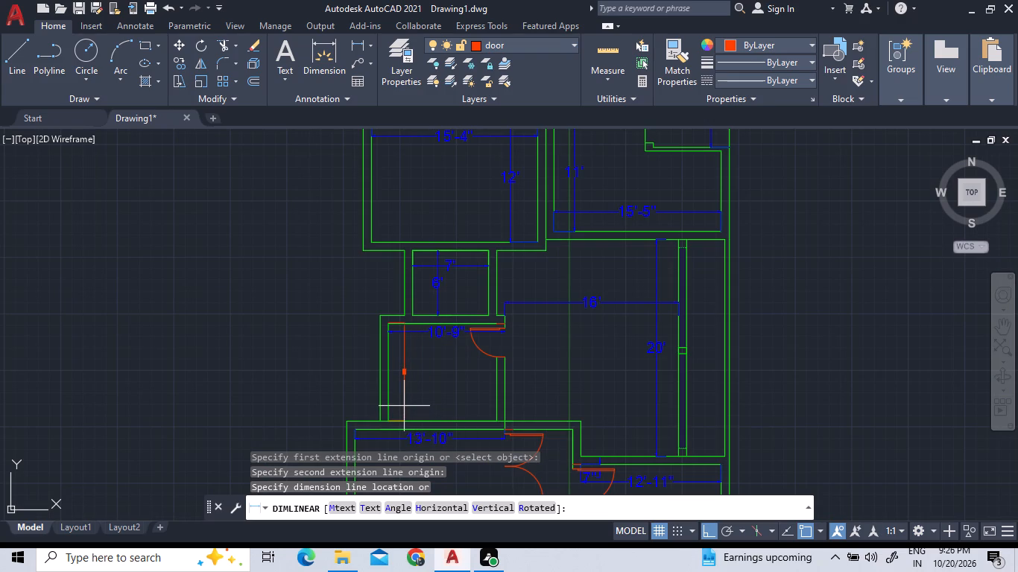
click(405, 405)
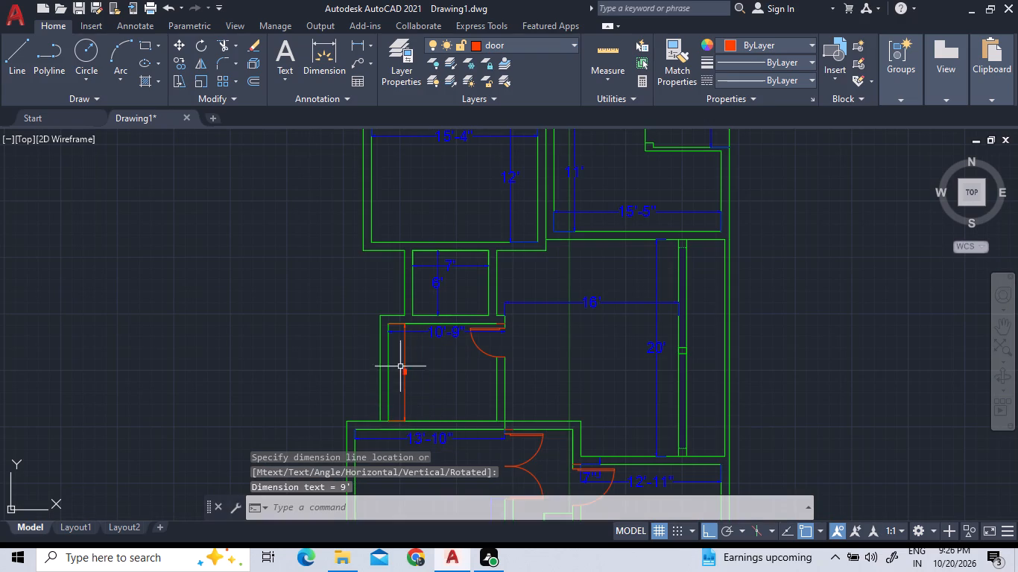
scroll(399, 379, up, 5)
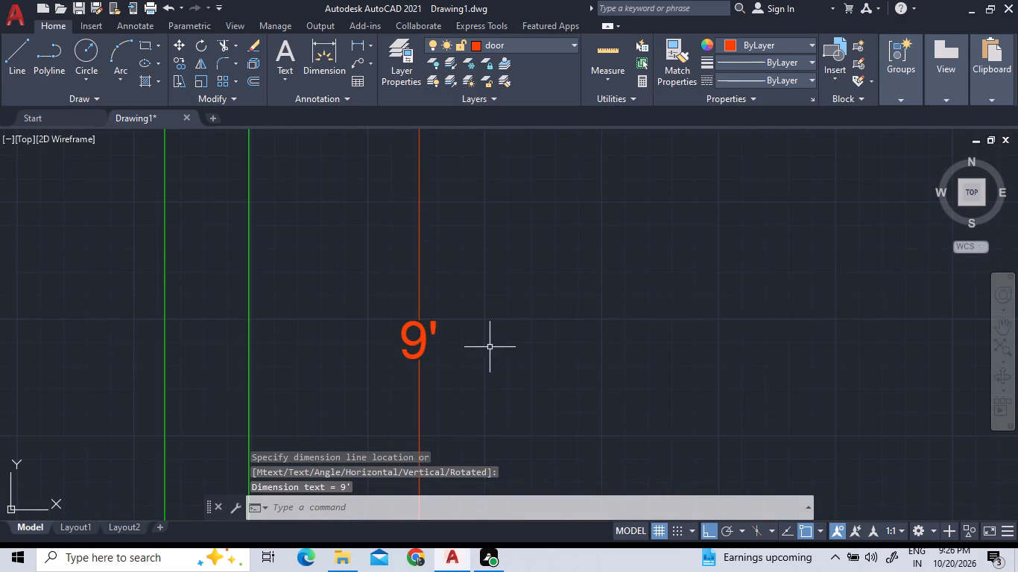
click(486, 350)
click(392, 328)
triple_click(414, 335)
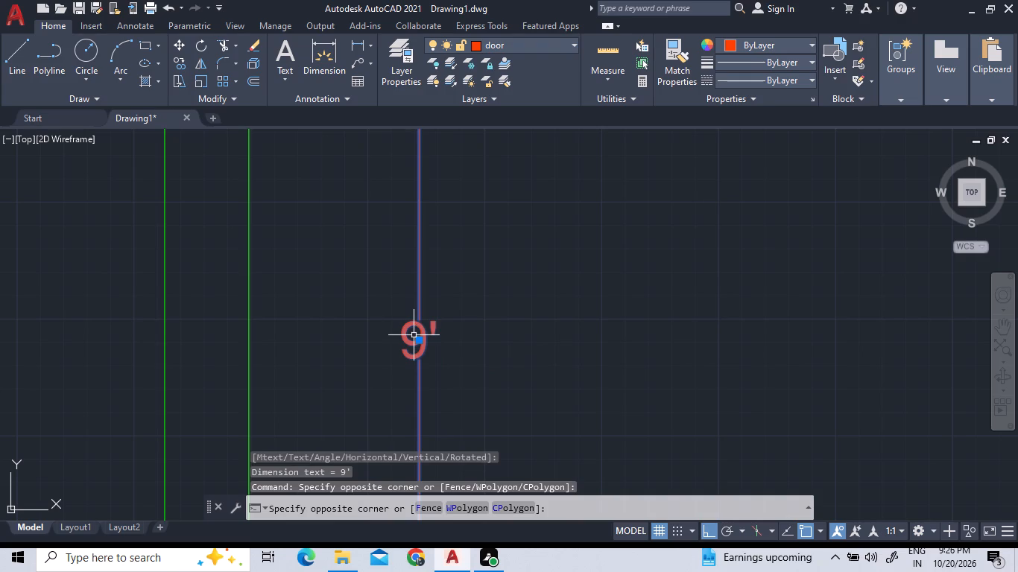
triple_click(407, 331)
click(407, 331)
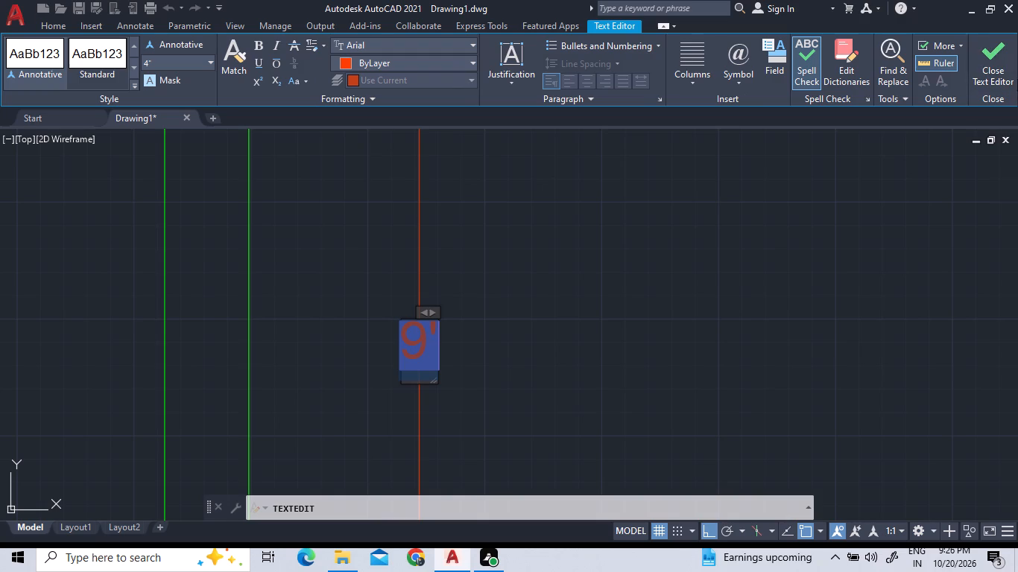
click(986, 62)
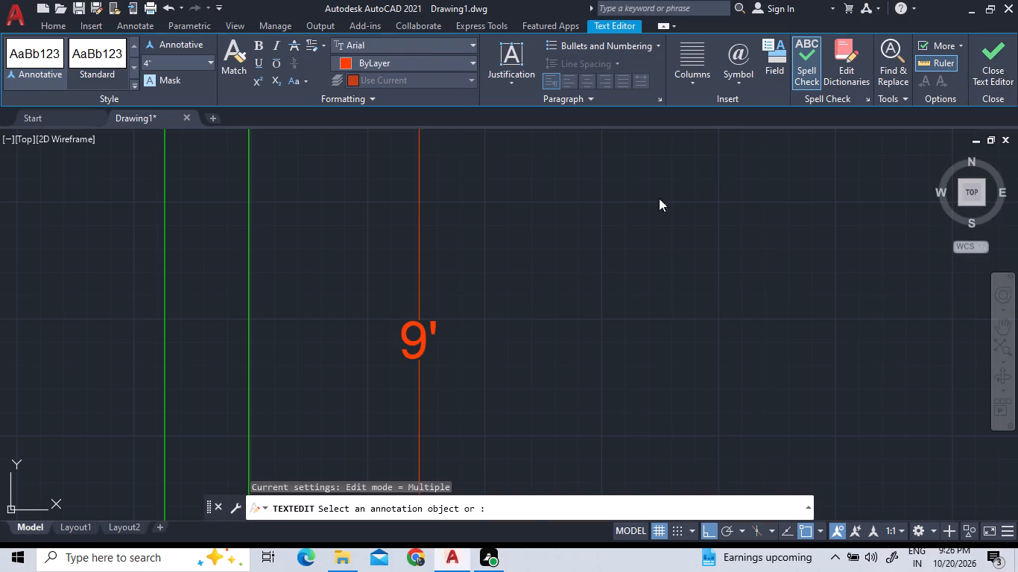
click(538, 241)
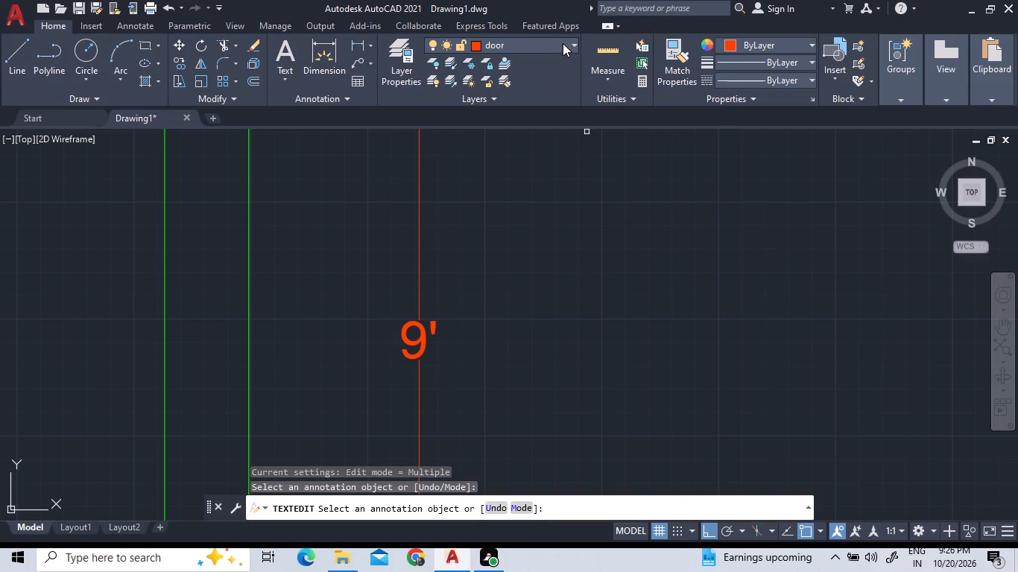
Make dim the current layer.
click(562, 45)
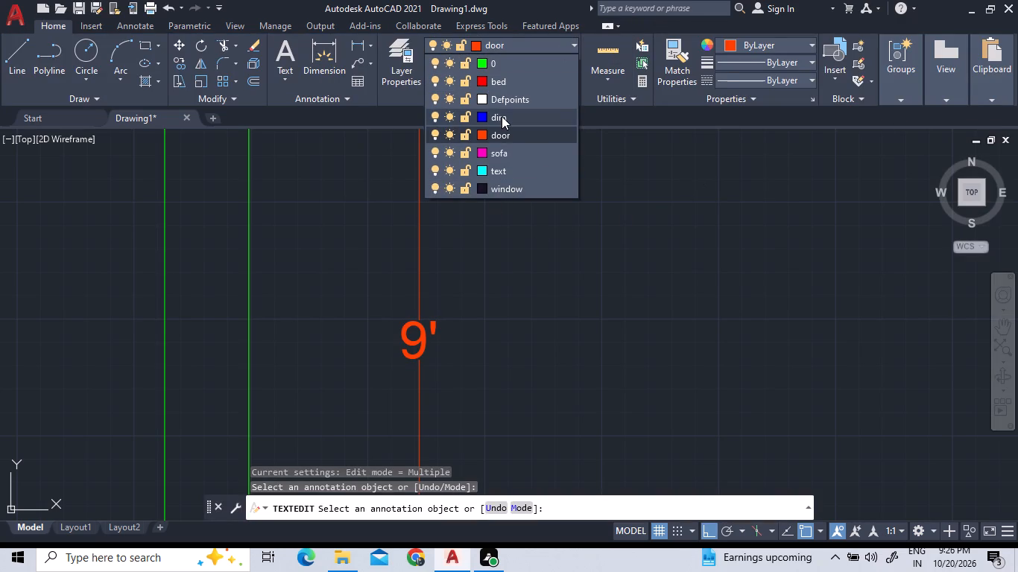
click(502, 116)
click(484, 235)
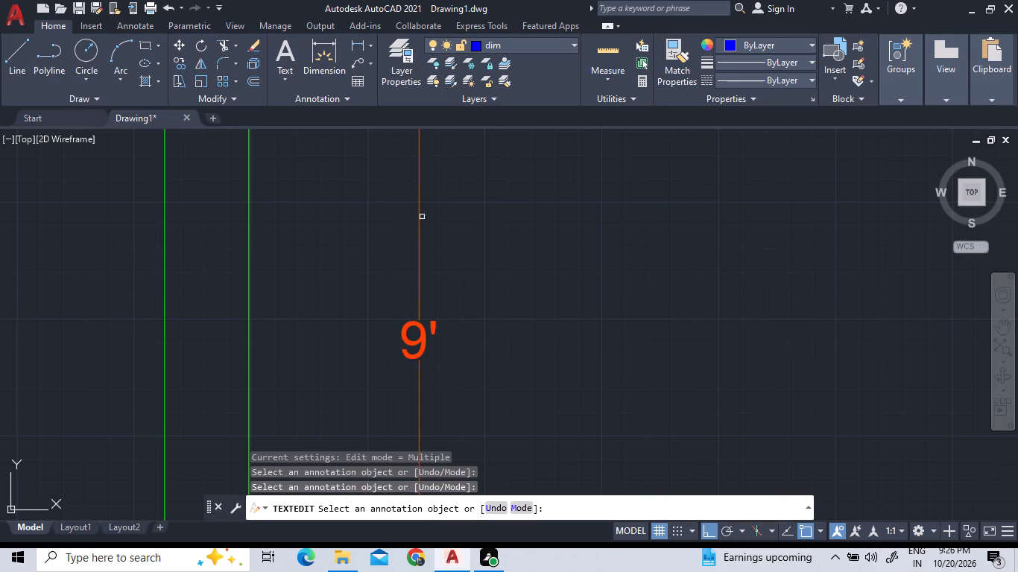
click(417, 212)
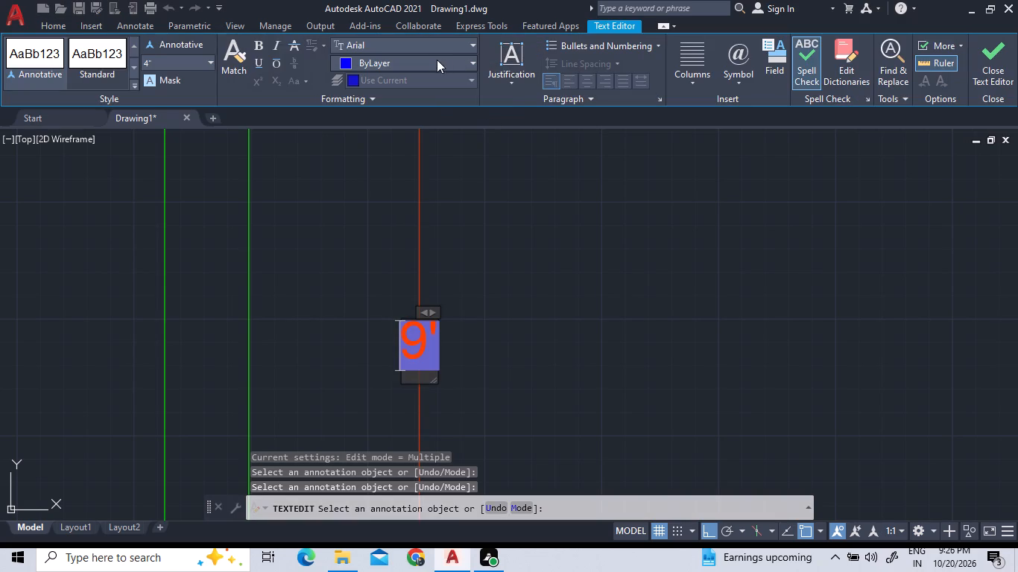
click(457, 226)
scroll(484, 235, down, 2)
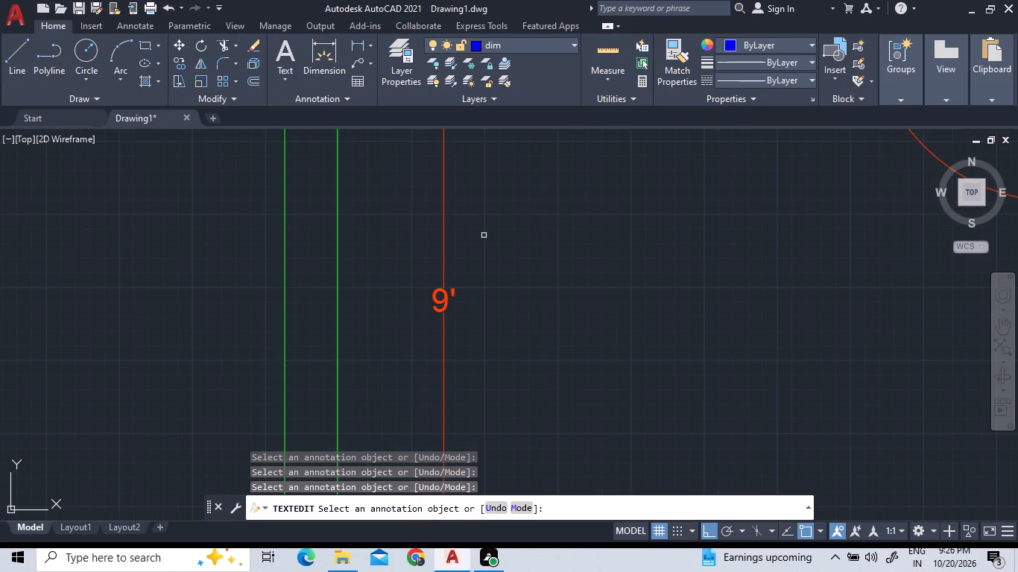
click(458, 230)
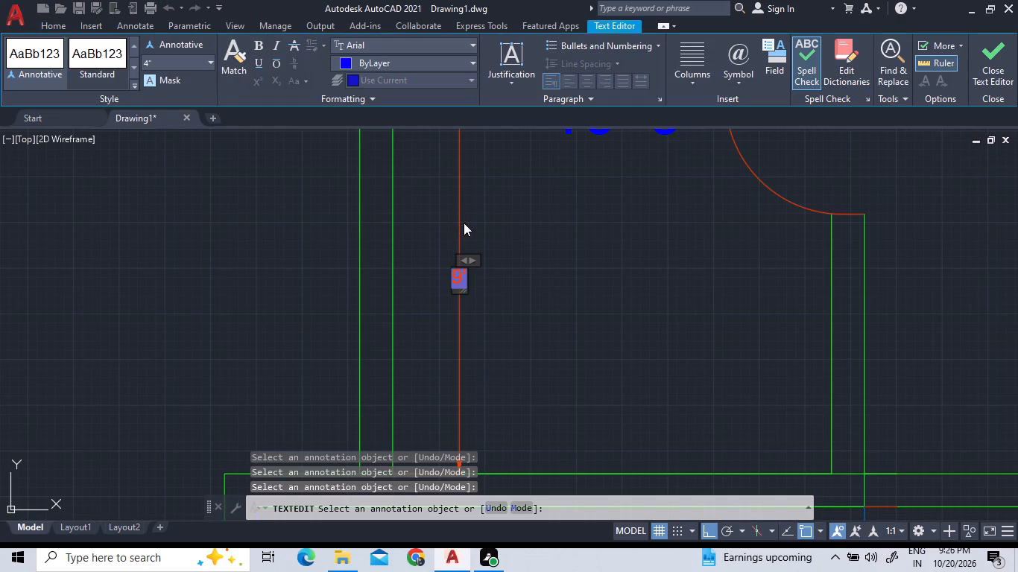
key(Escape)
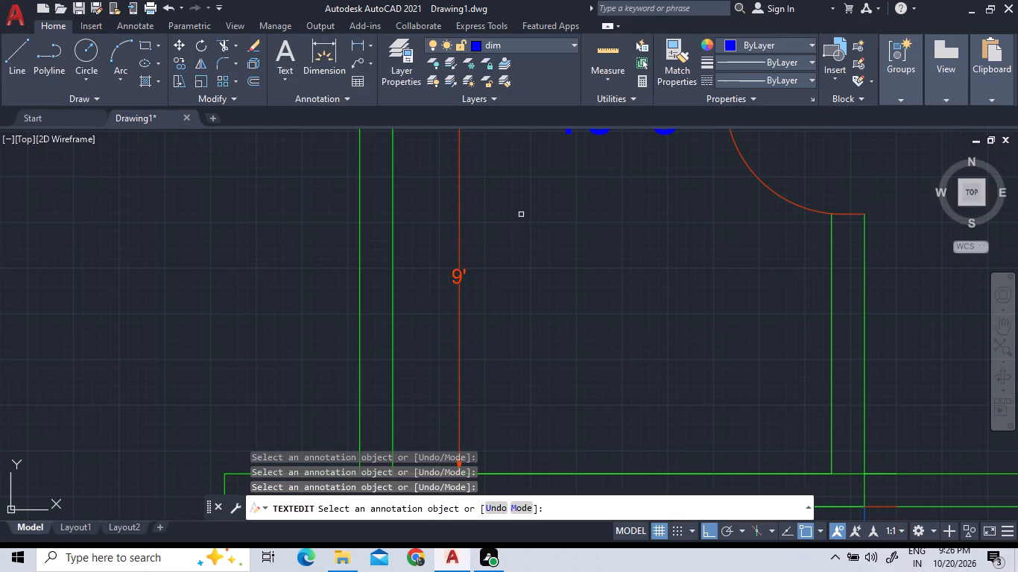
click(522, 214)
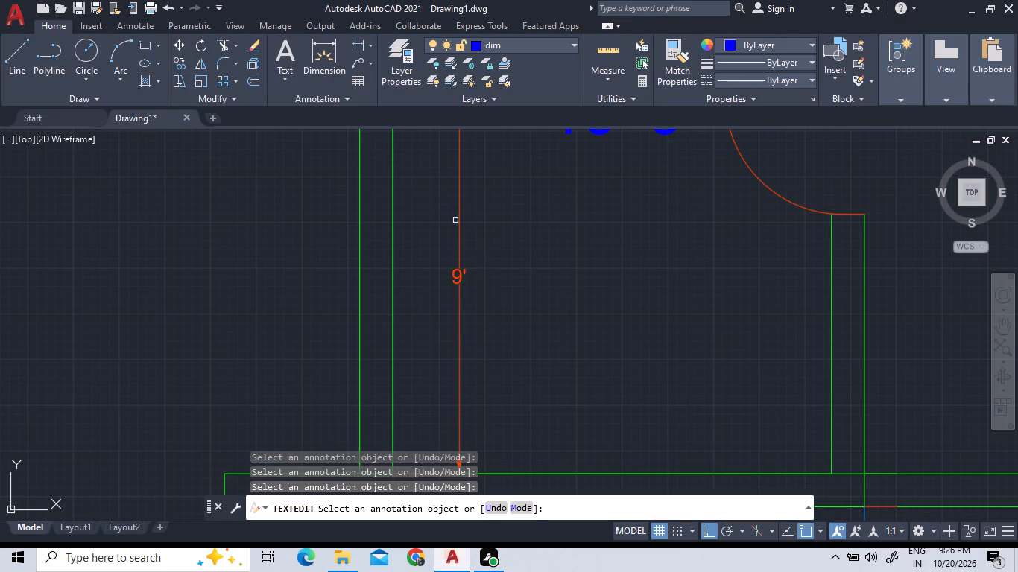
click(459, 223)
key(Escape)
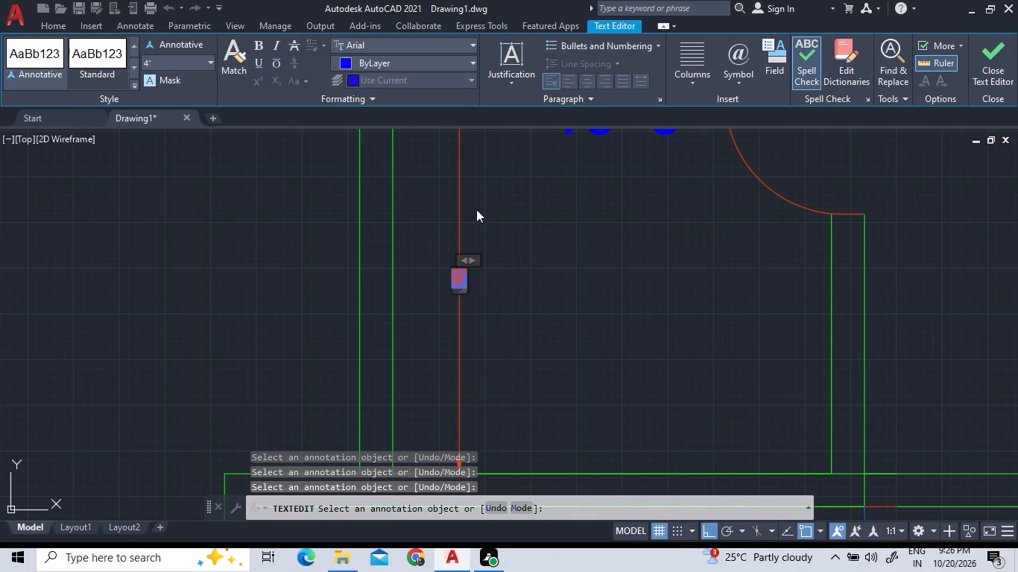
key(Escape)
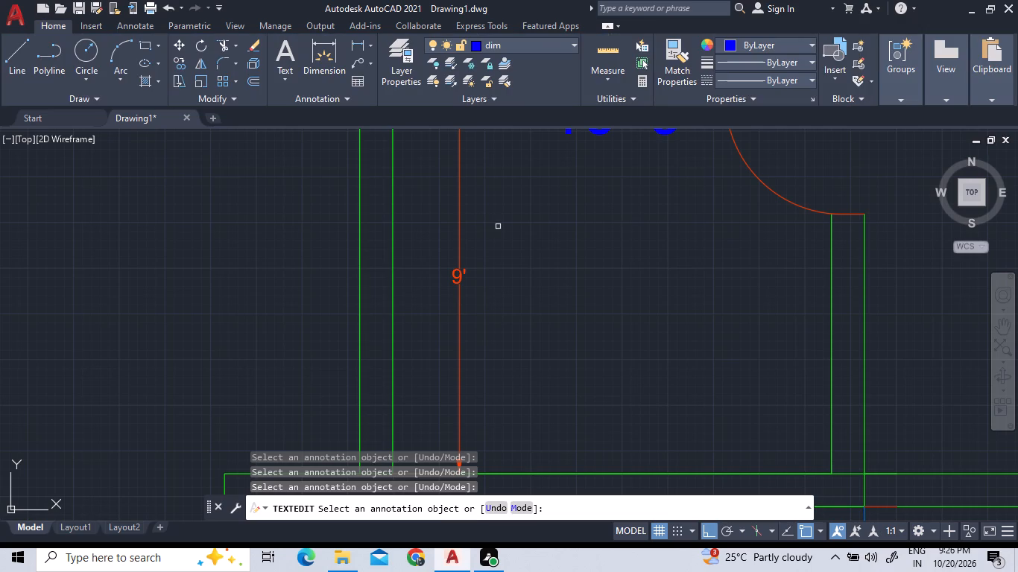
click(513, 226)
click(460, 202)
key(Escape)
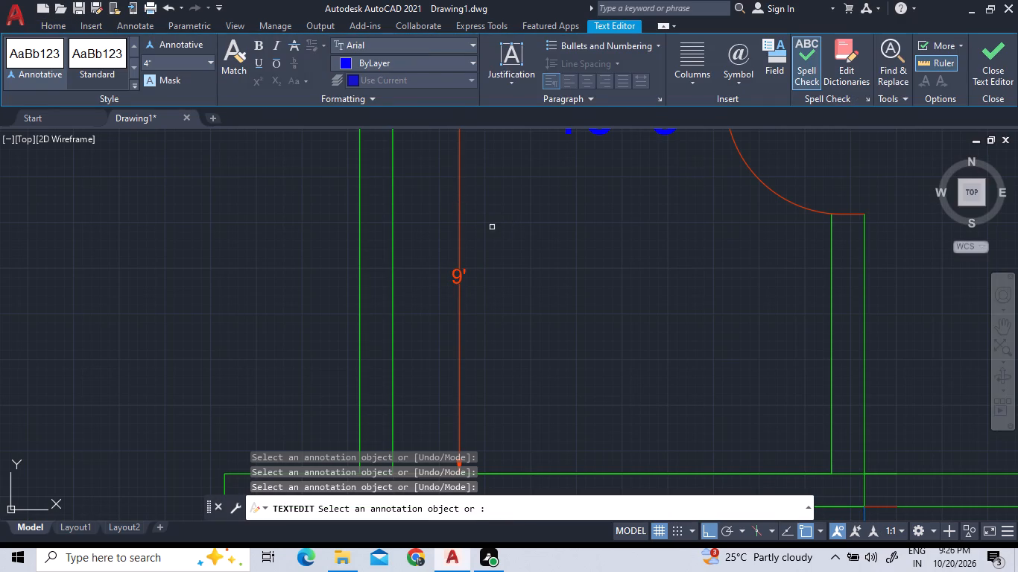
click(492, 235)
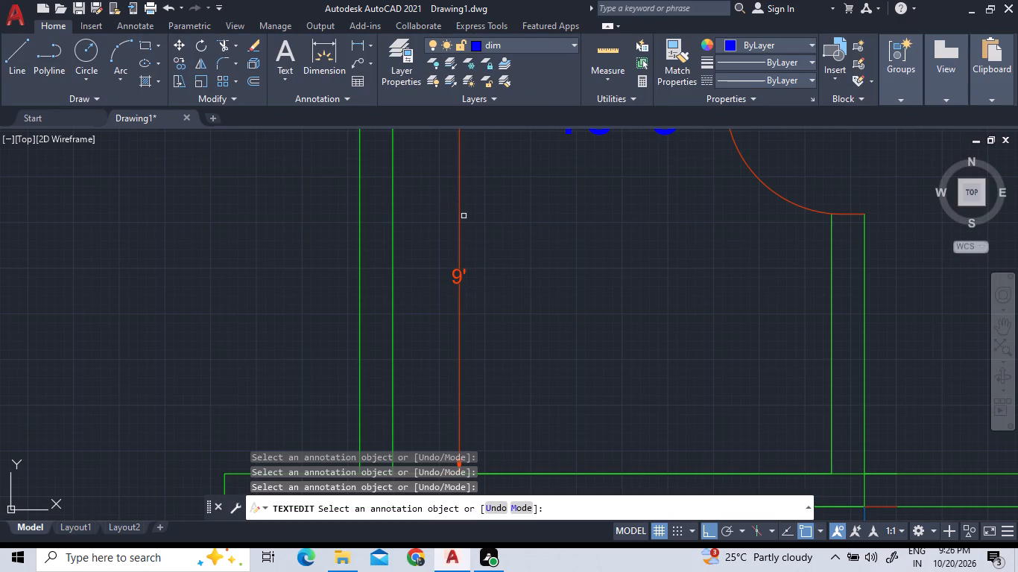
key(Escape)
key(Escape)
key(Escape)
Put the new vertical room dimension on the dim layer.
click(491, 233)
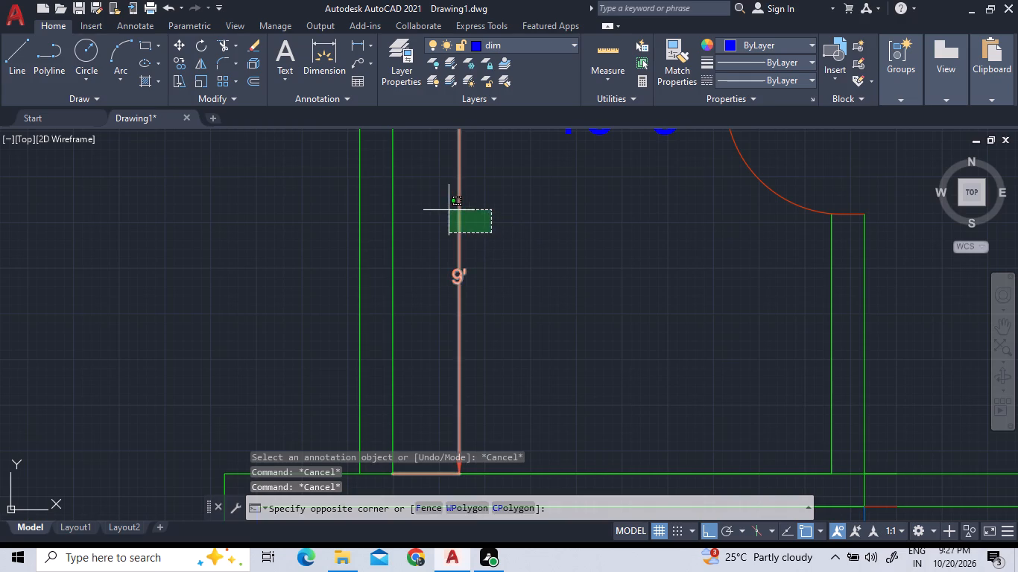
click(449, 209)
click(541, 42)
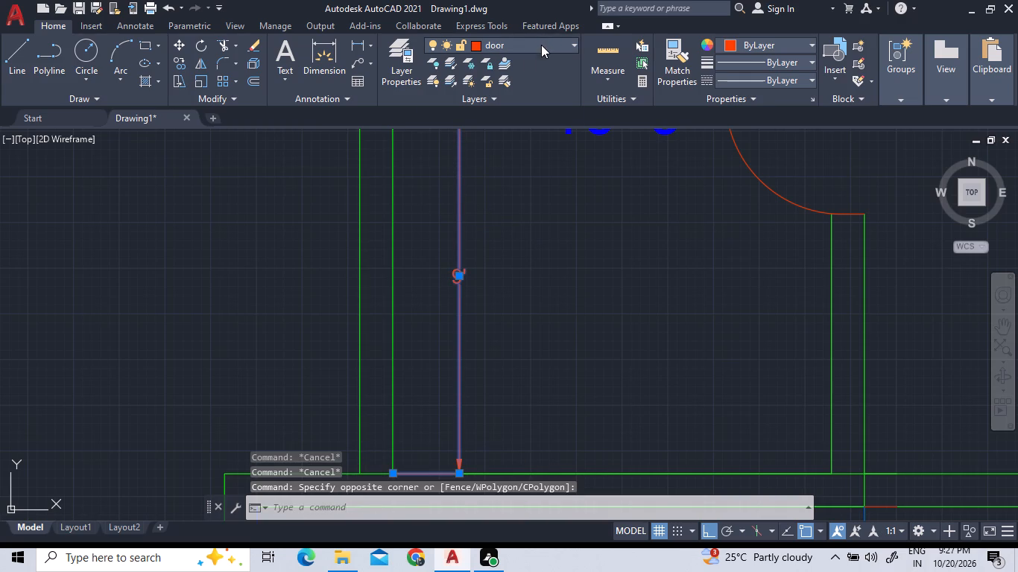
click(512, 112)
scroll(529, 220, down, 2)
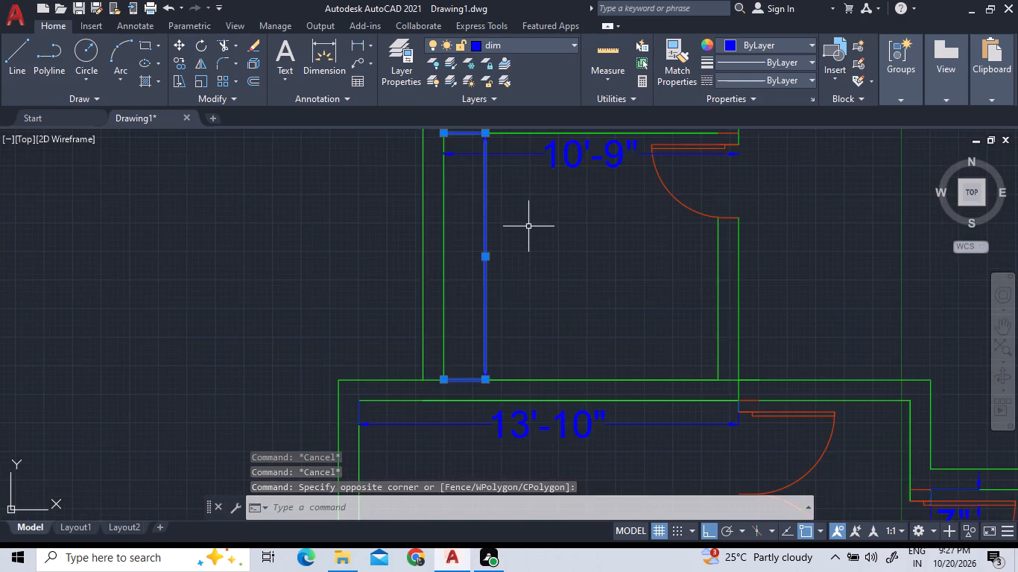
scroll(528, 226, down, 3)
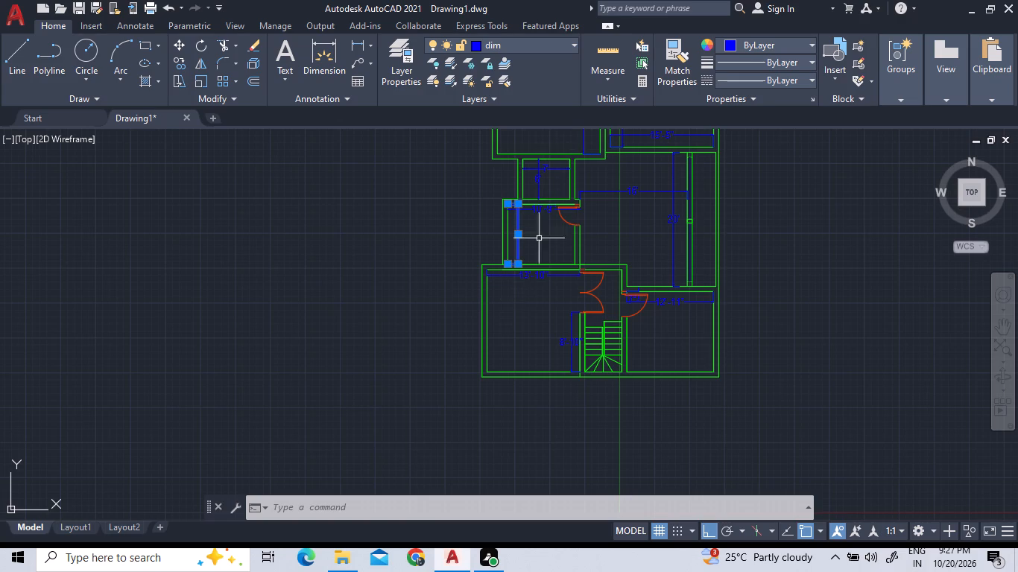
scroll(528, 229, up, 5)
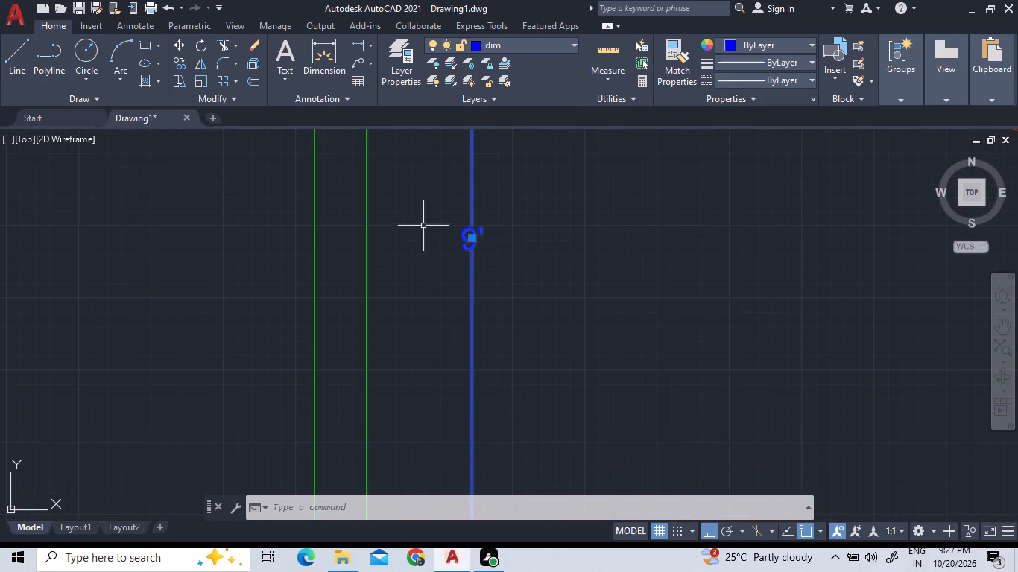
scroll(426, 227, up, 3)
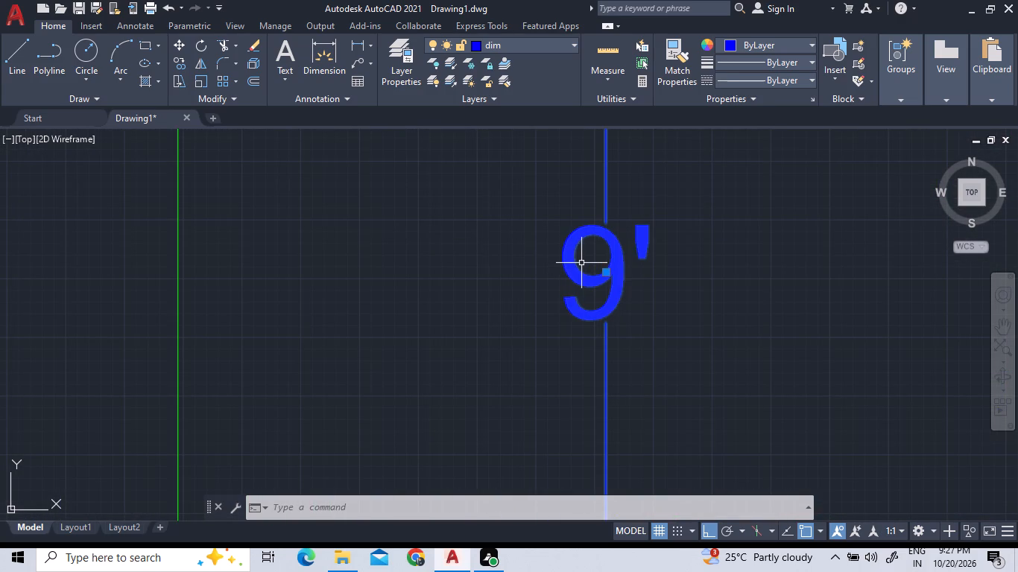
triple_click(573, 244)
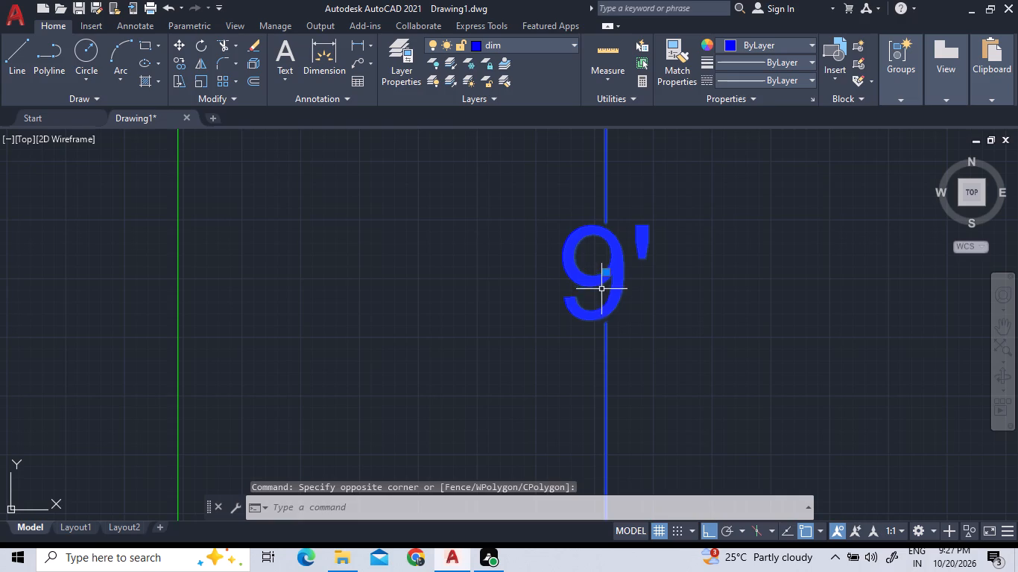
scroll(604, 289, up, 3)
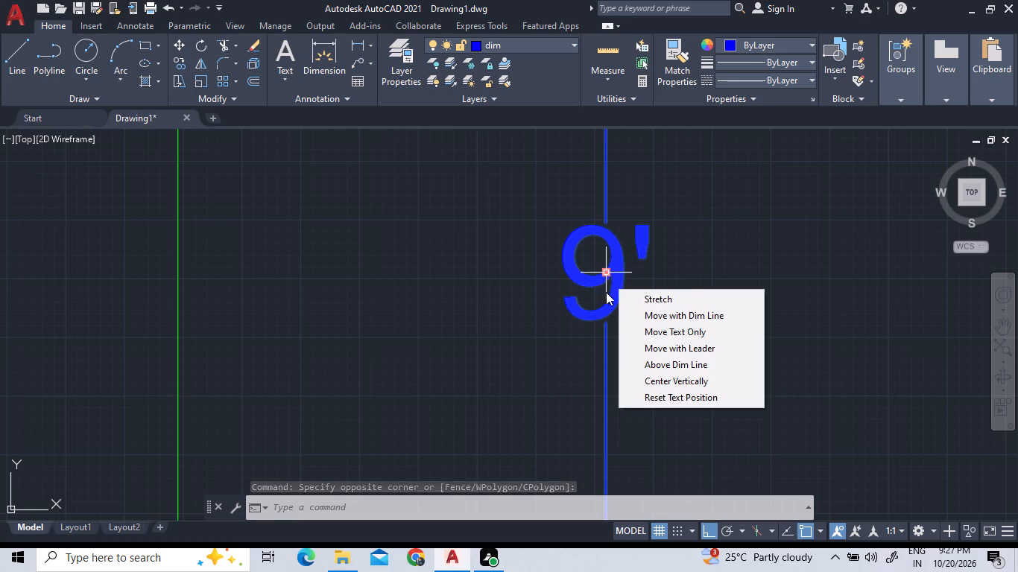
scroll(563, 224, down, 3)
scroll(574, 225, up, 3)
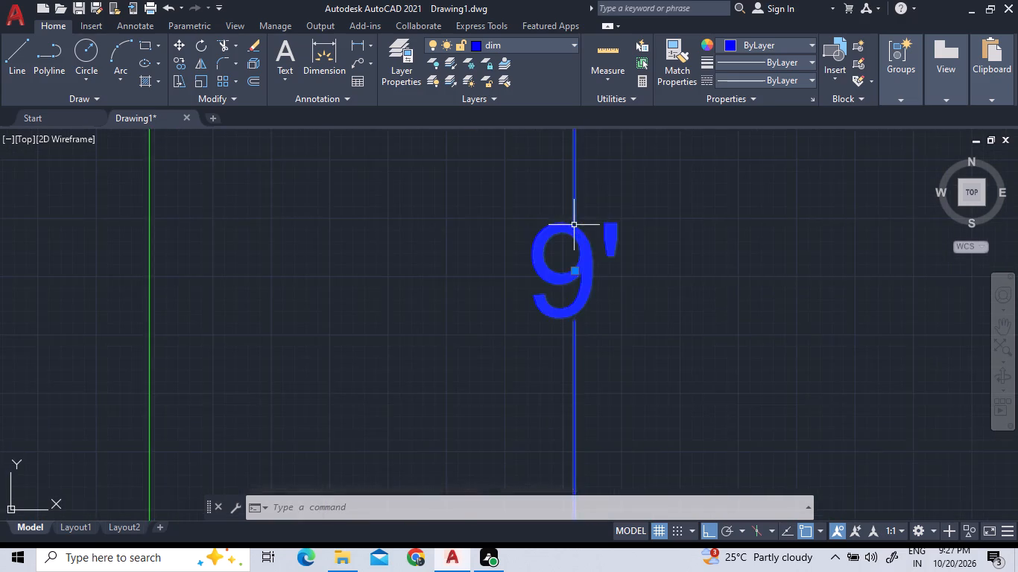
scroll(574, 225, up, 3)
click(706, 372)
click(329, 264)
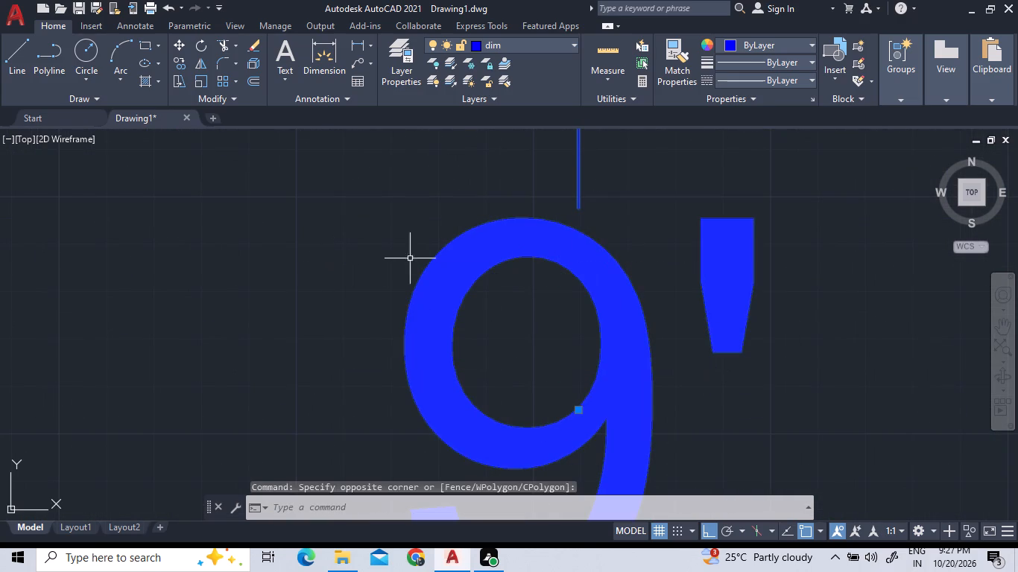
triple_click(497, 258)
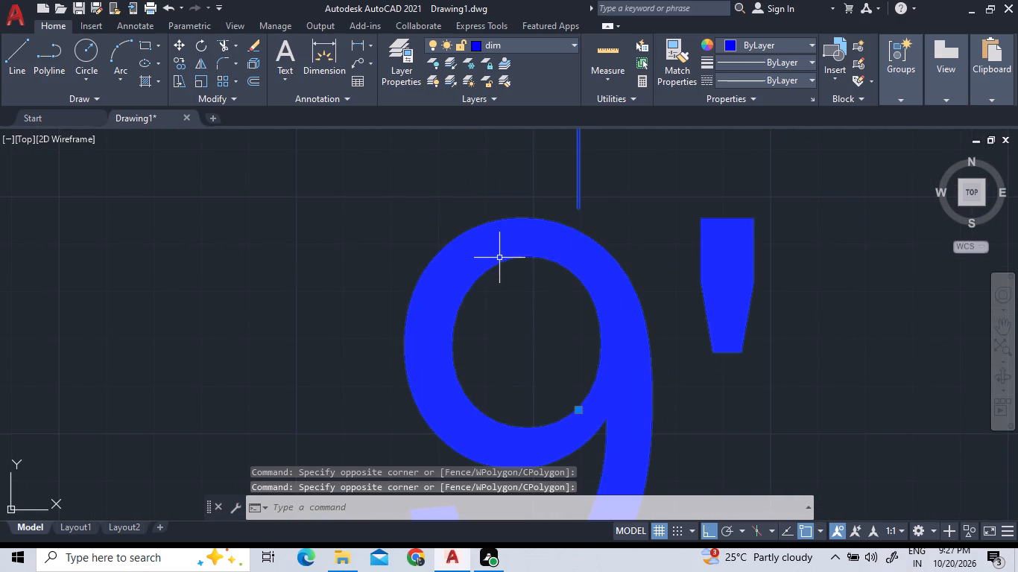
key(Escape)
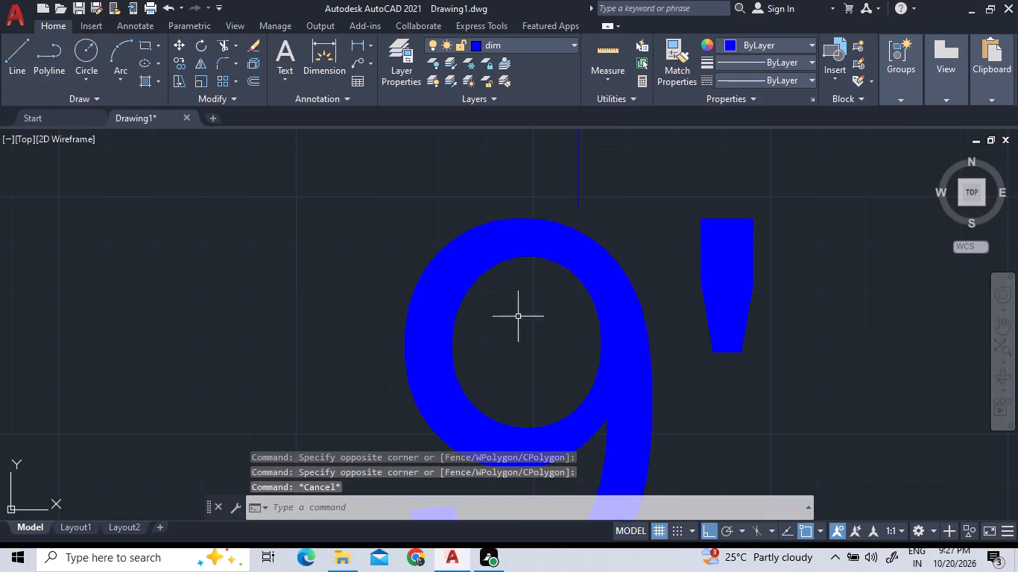
Set the text height of the small west room's new vertical dimension to 1'.
scroll(520, 333, down, 3)
click(567, 389)
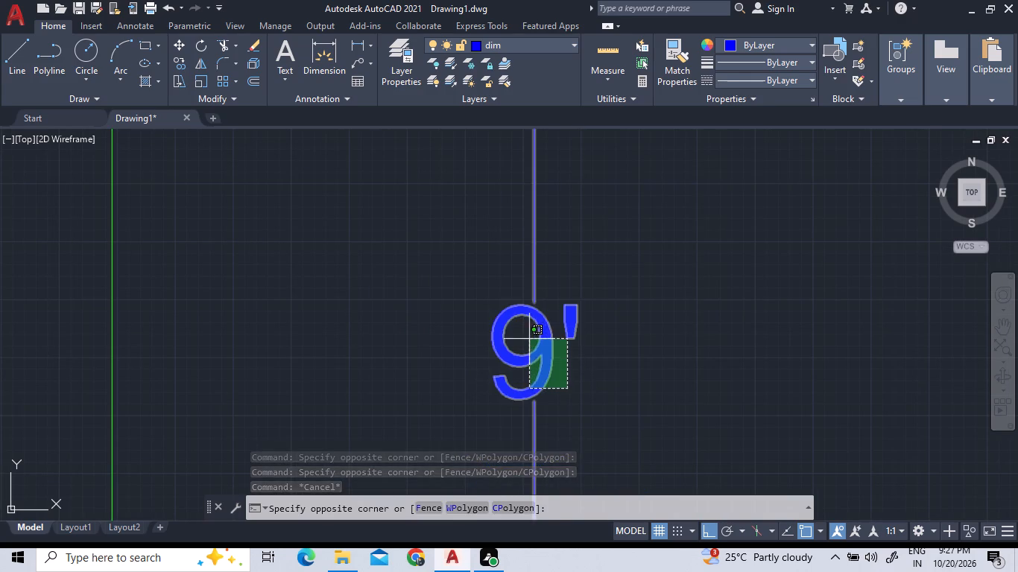
click(527, 337)
double_click(527, 352)
click(527, 352)
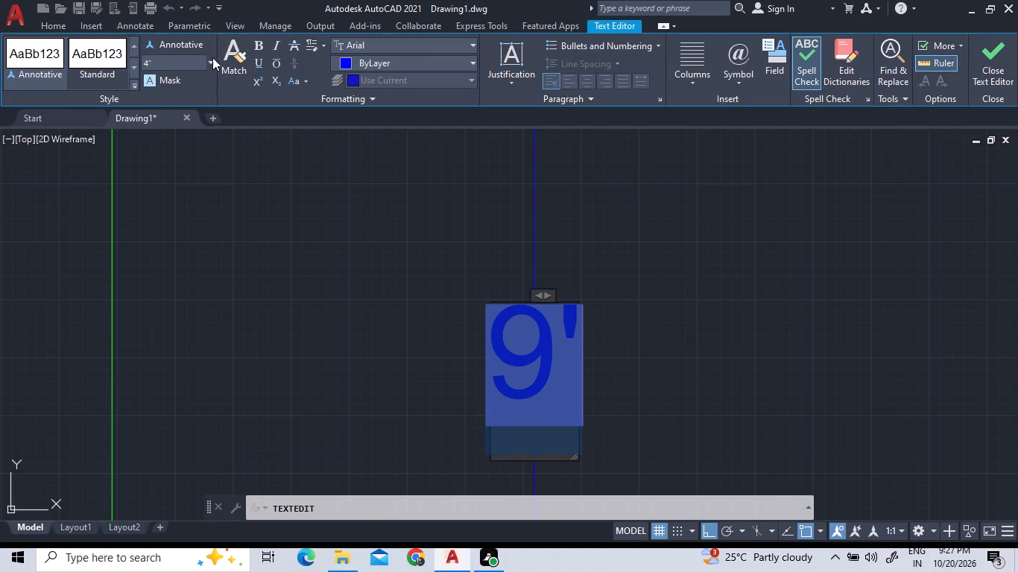
click(210, 58)
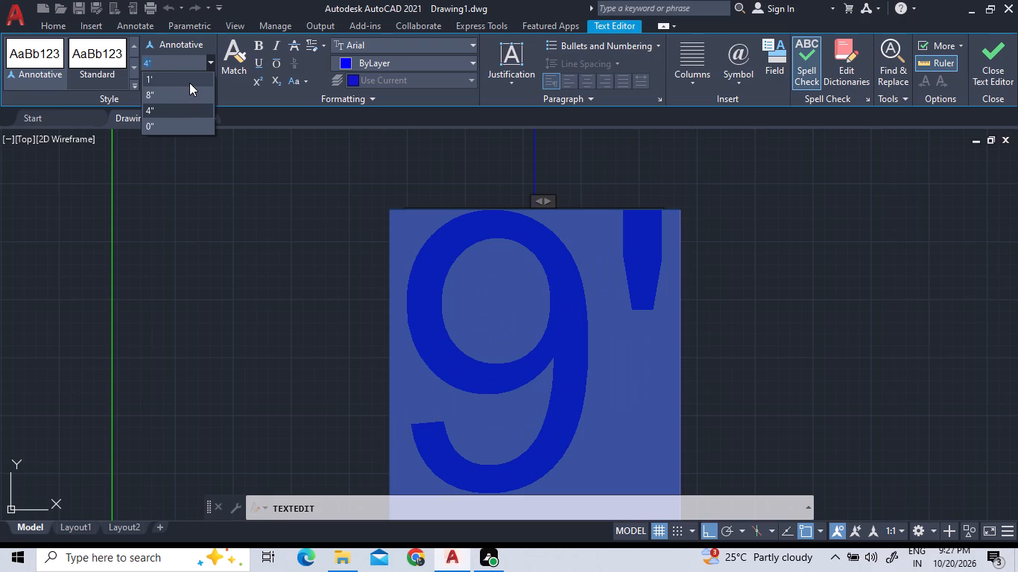
click(189, 83)
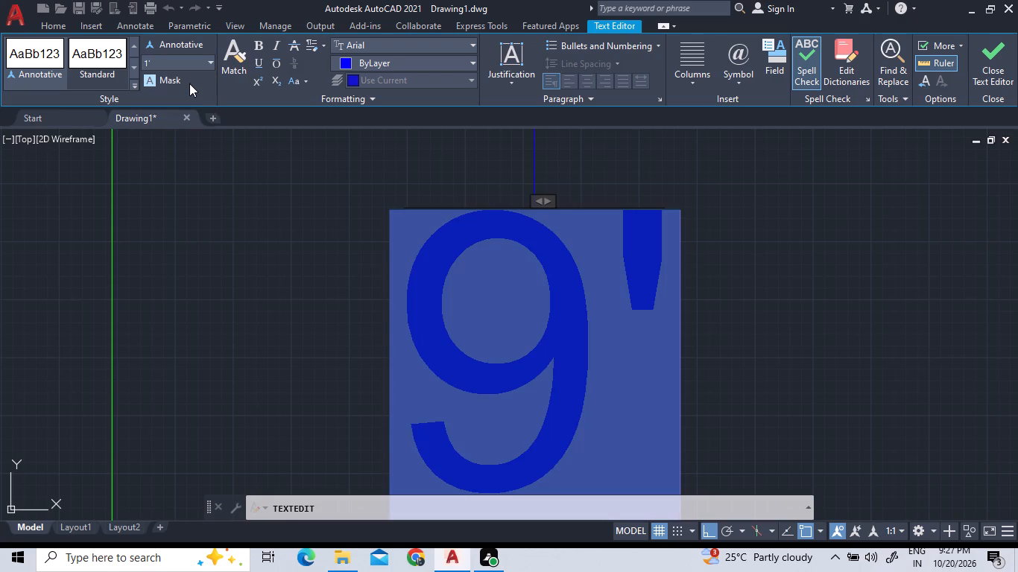
scroll(293, 273, down, 2)
click(617, 325)
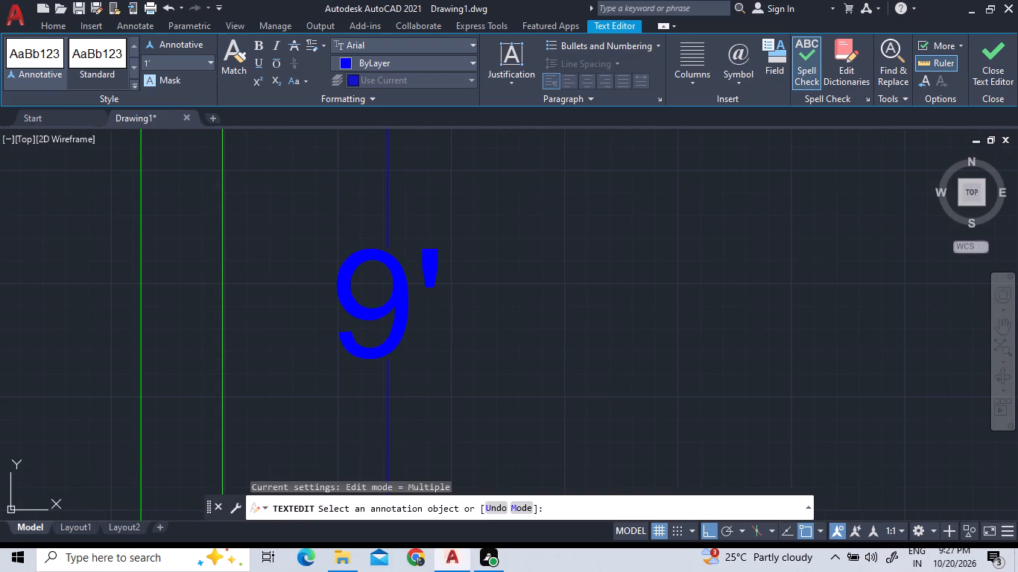
Examine the floor plan around the finished doors and the small 7' by 6' room for the next door location.
scroll(566, 318, down, 5)
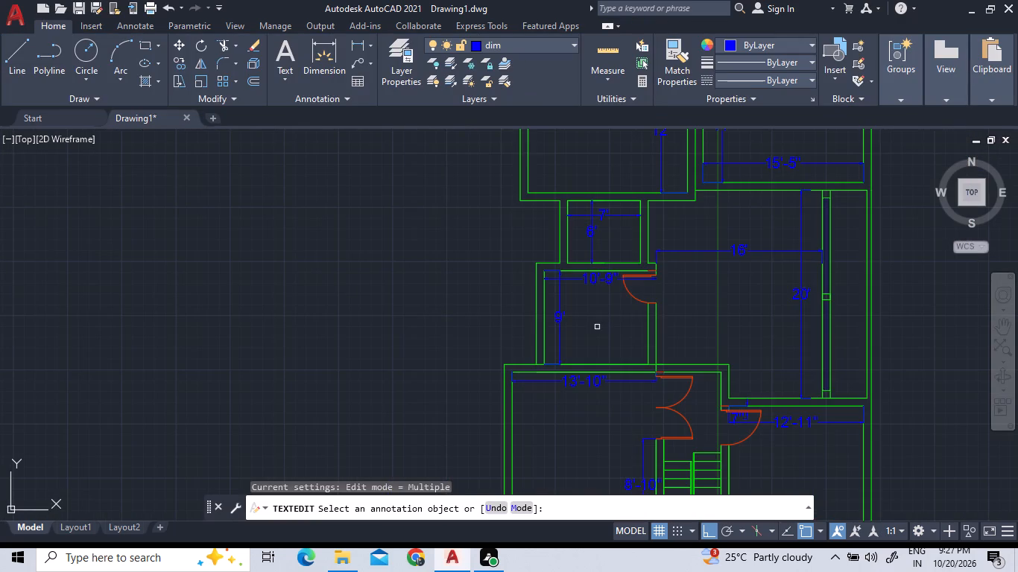
middle_drag(689, 311, 487, 319)
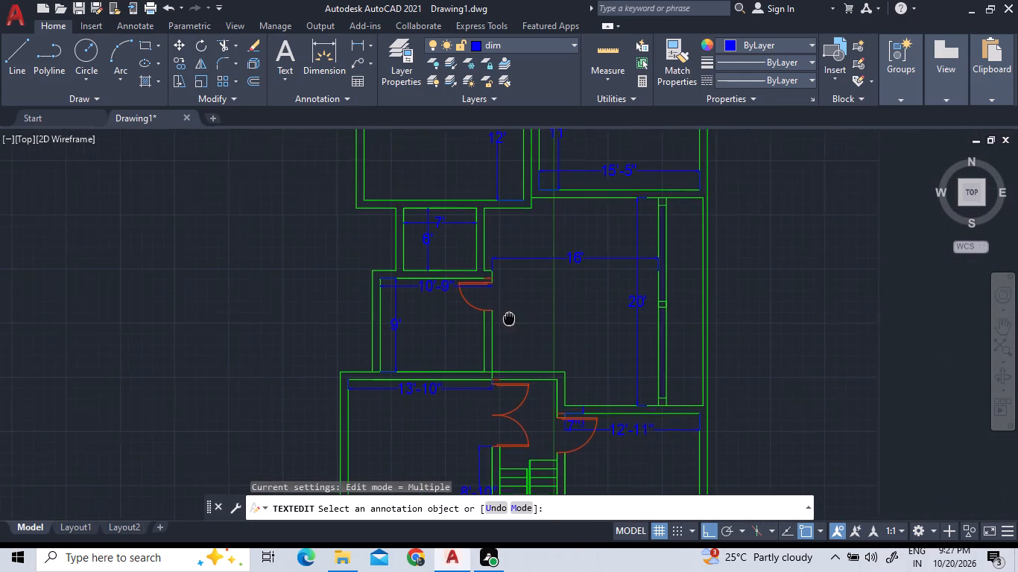
middle_drag(487, 319, 386, 325)
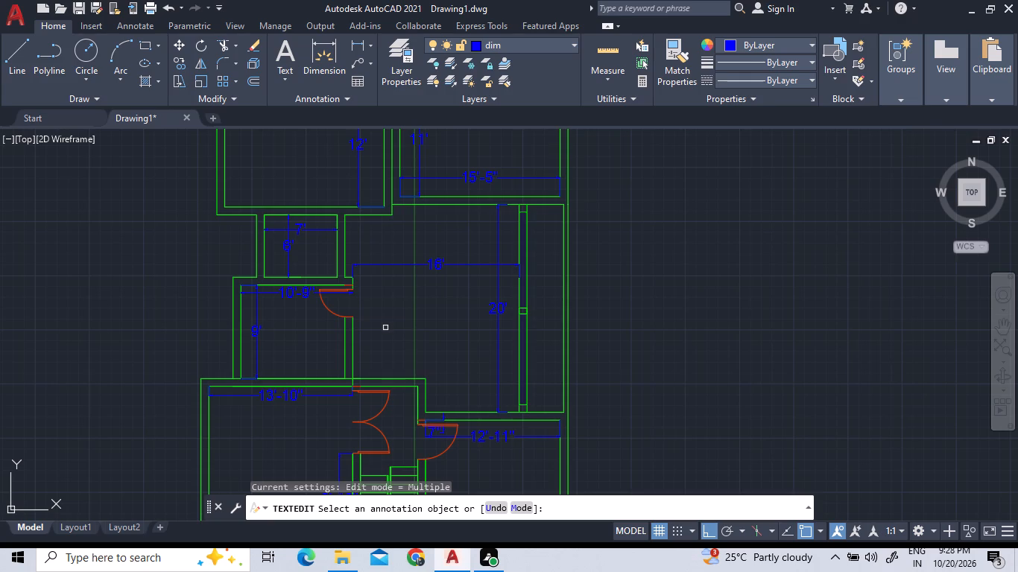
scroll(385, 328, down, 3)
scroll(386, 358, up, 2)
scroll(386, 358, down, 1)
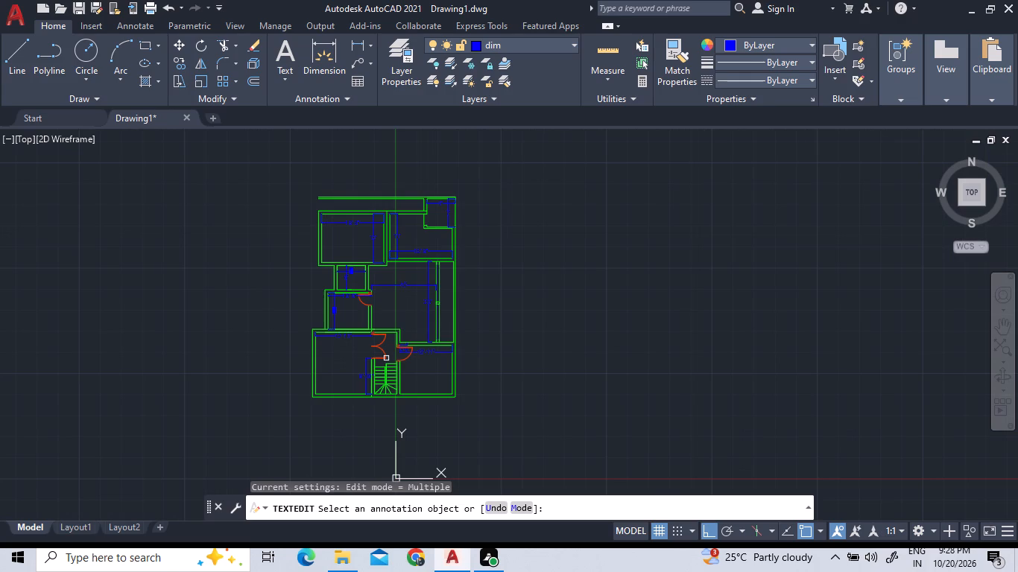
scroll(386, 358, down, 1)
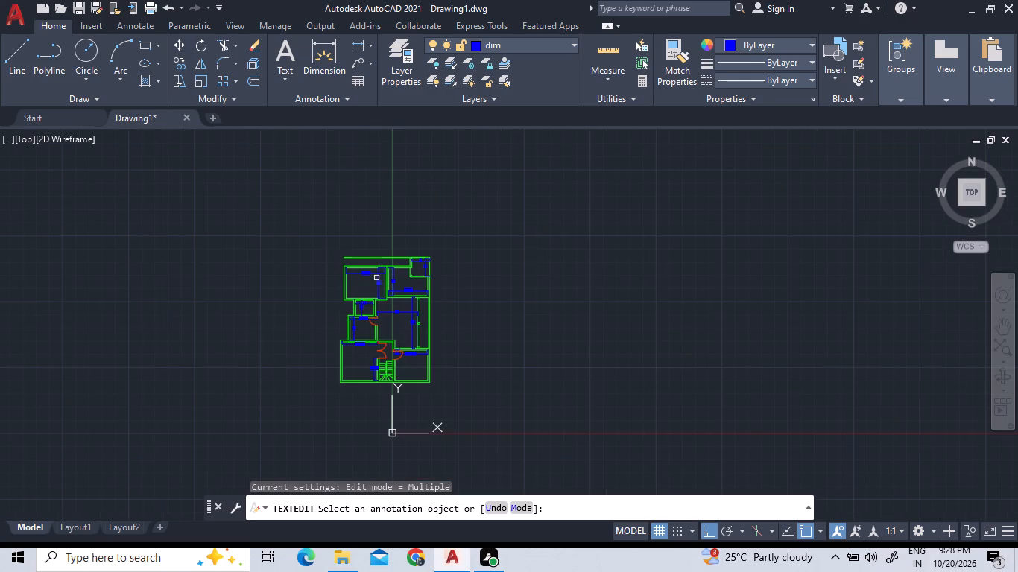
scroll(361, 314, up, 6)
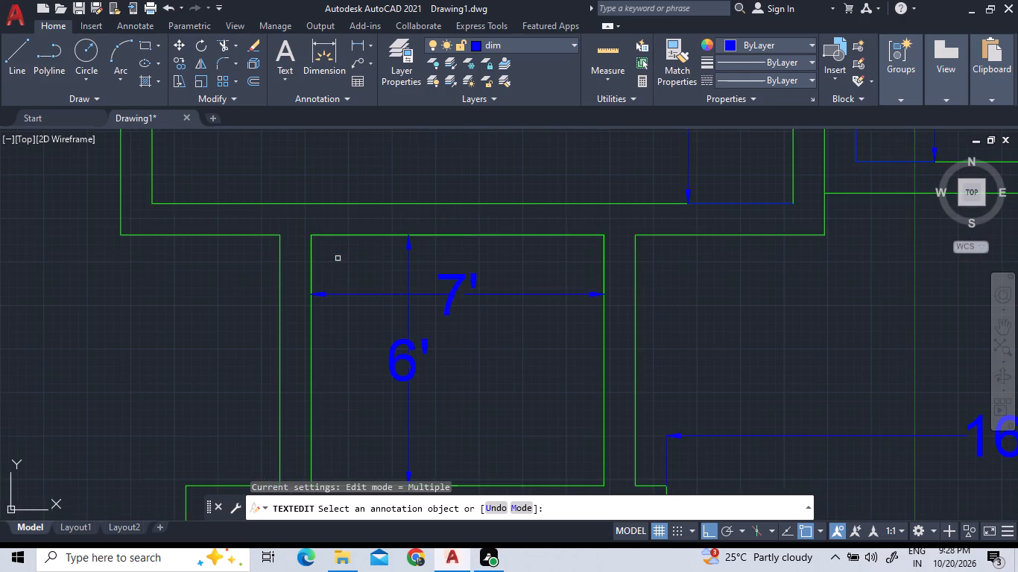
scroll(387, 153, down, 2)
scroll(378, 150, up, 2)
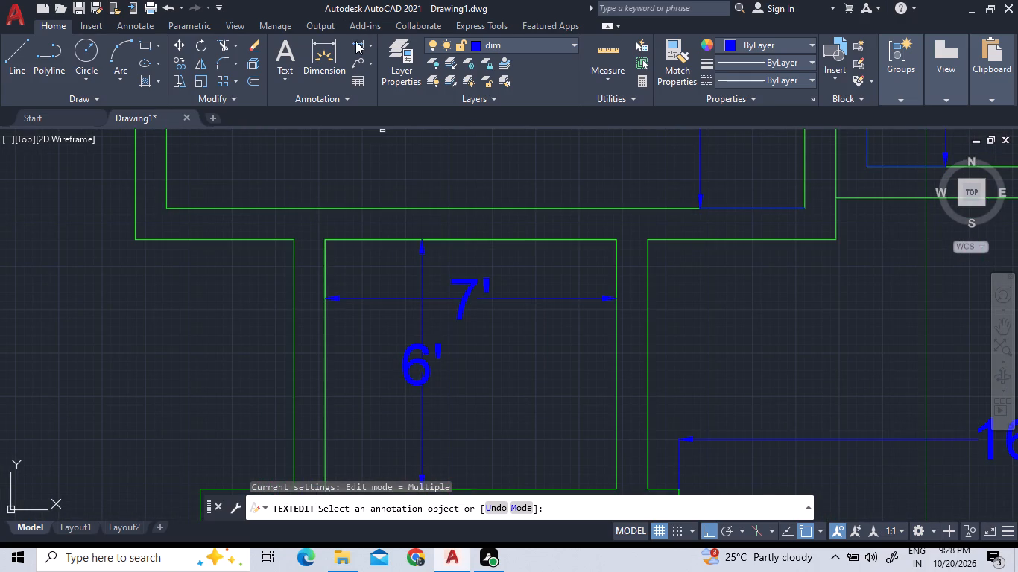
Make door the current layer.
click(24, 52)
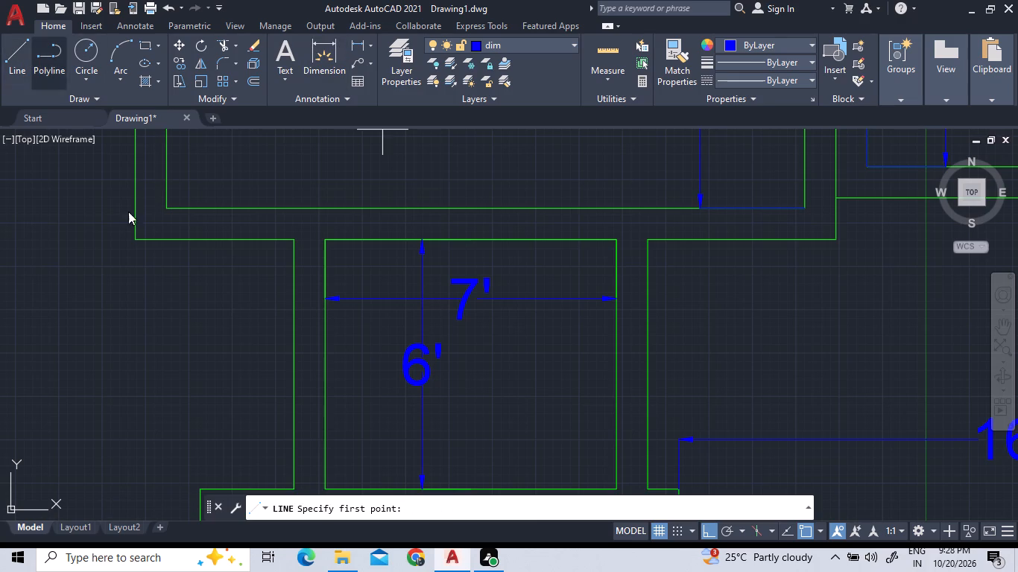
click(325, 239)
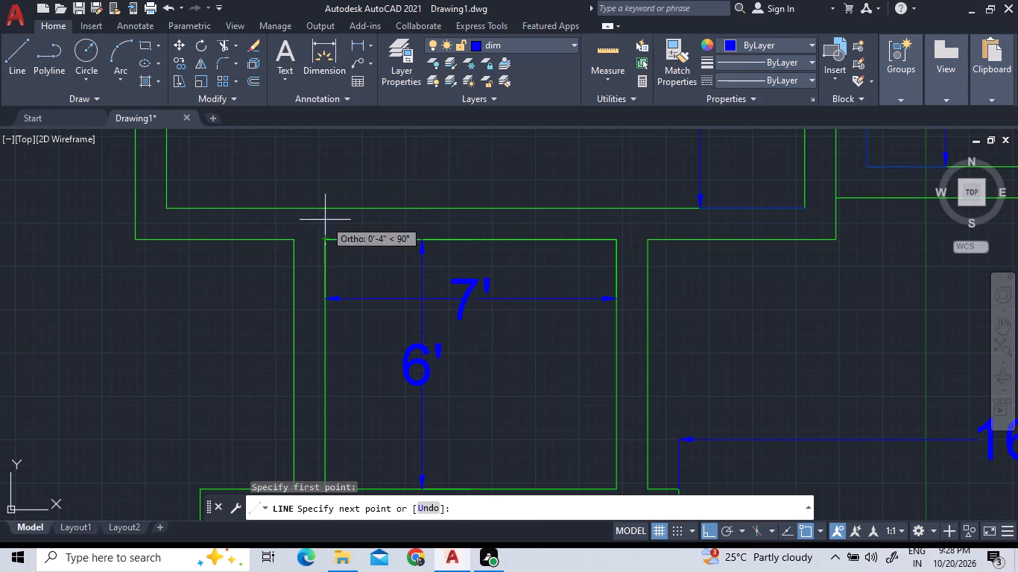
click(545, 41)
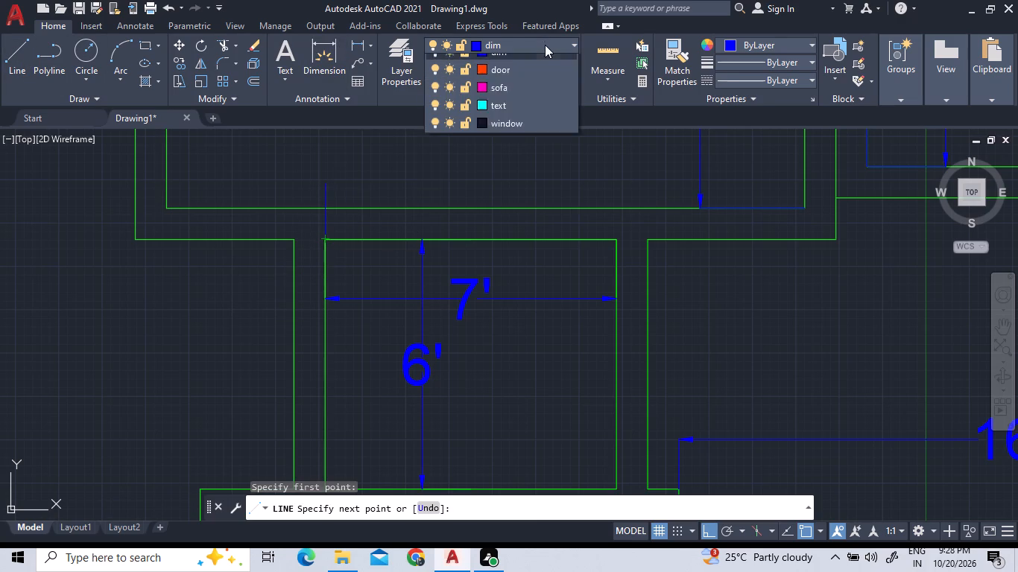
click(531, 131)
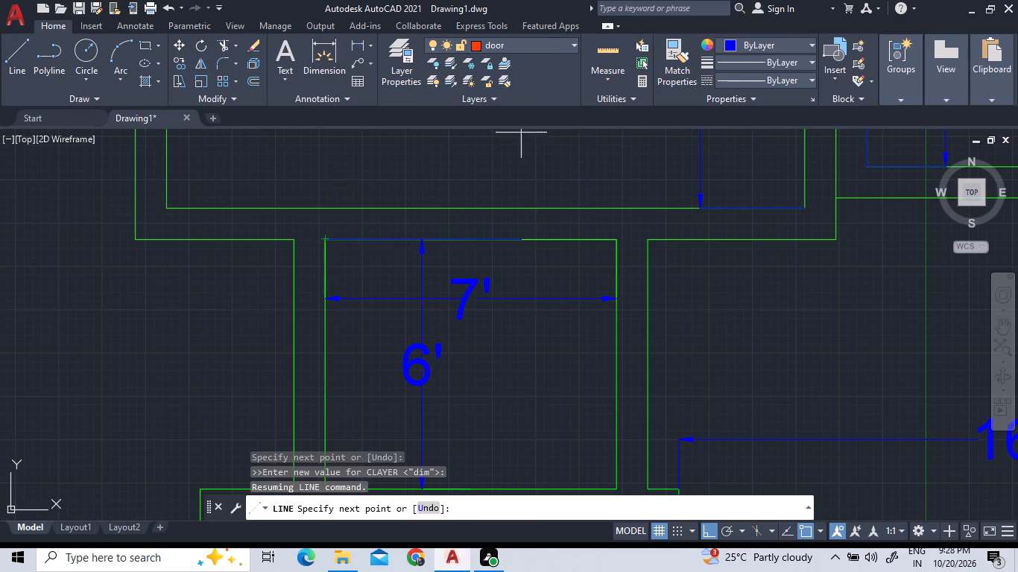
Draw a vertical line across the north wall of the 7' by 6' room, from its northwest inner corner to the wall's far face.
click(19, 59)
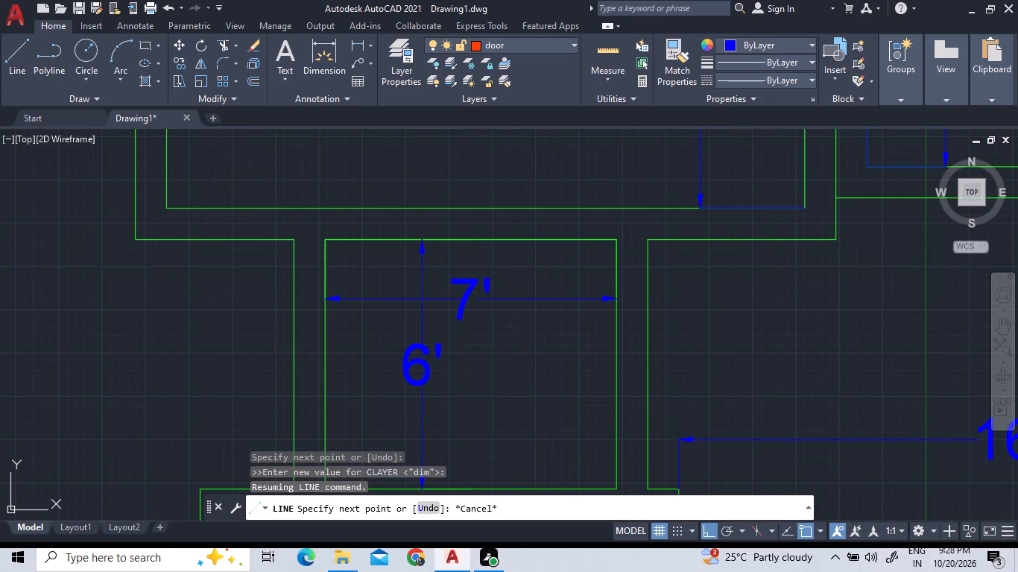
click(324, 240)
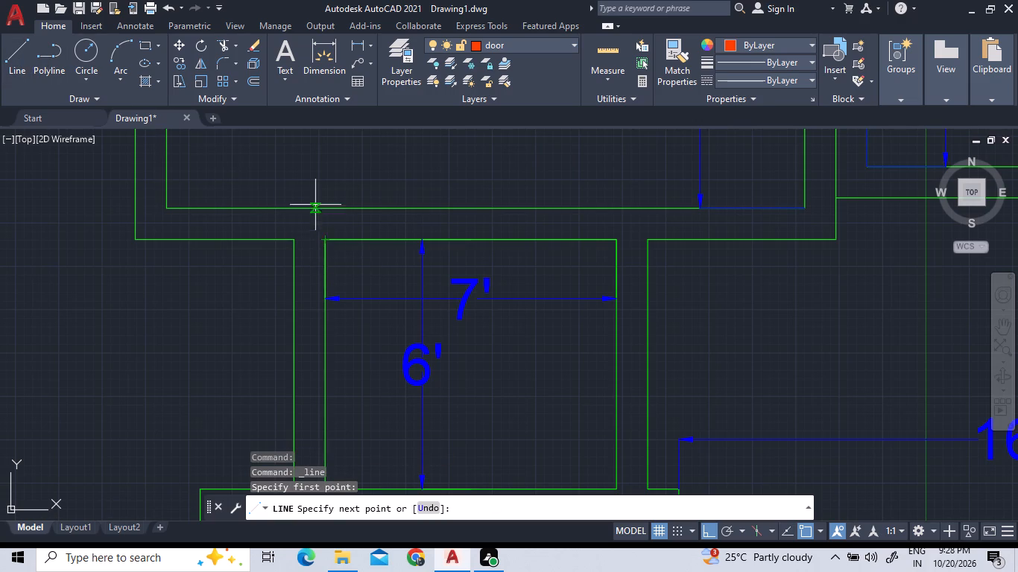
click(323, 208)
right_click(350, 181)
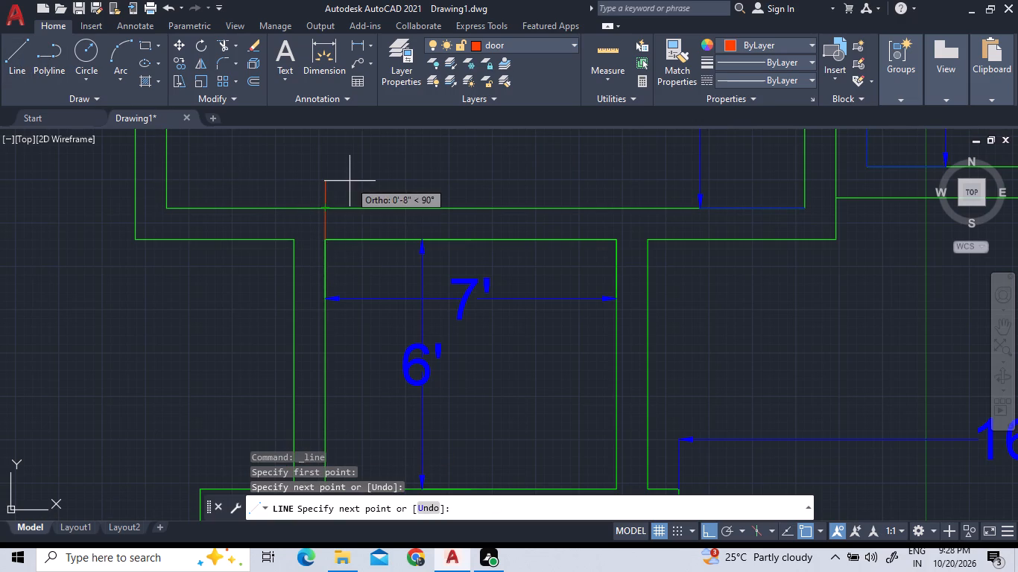
click(355, 192)
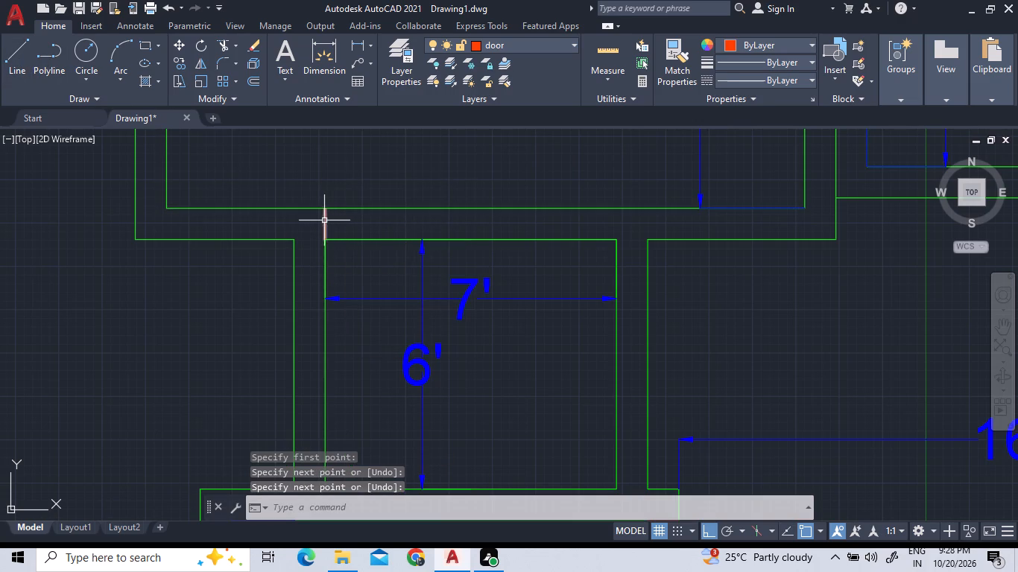
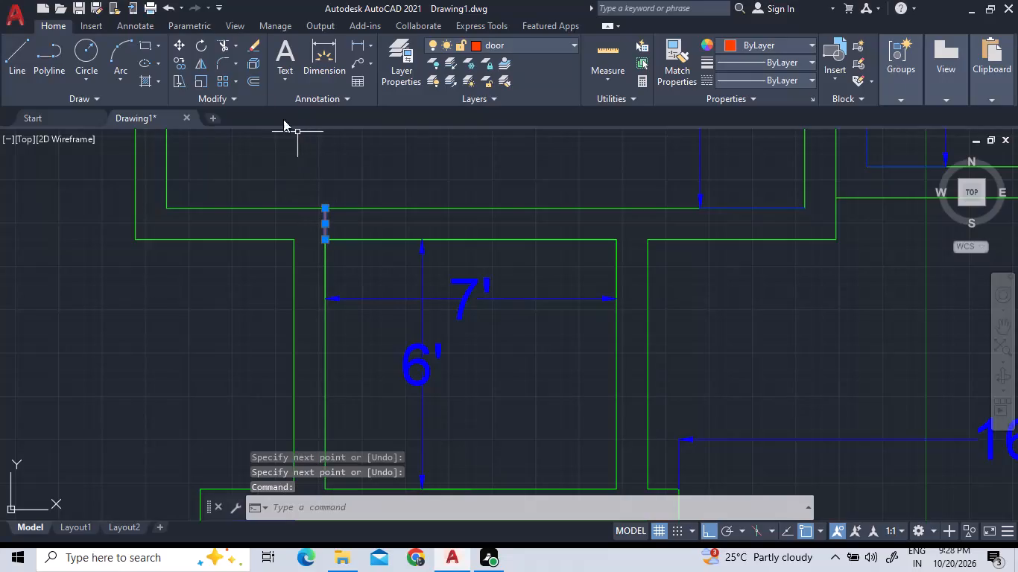
Offset the short vertical door line in the 7' by 6' room's north wall 5" to the east.
click(255, 82)
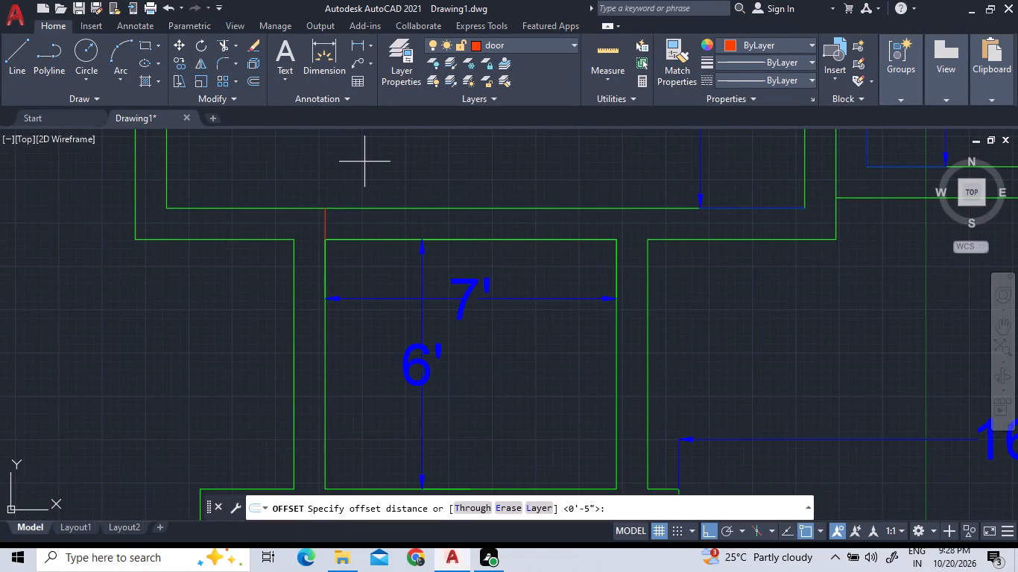
key(Return)
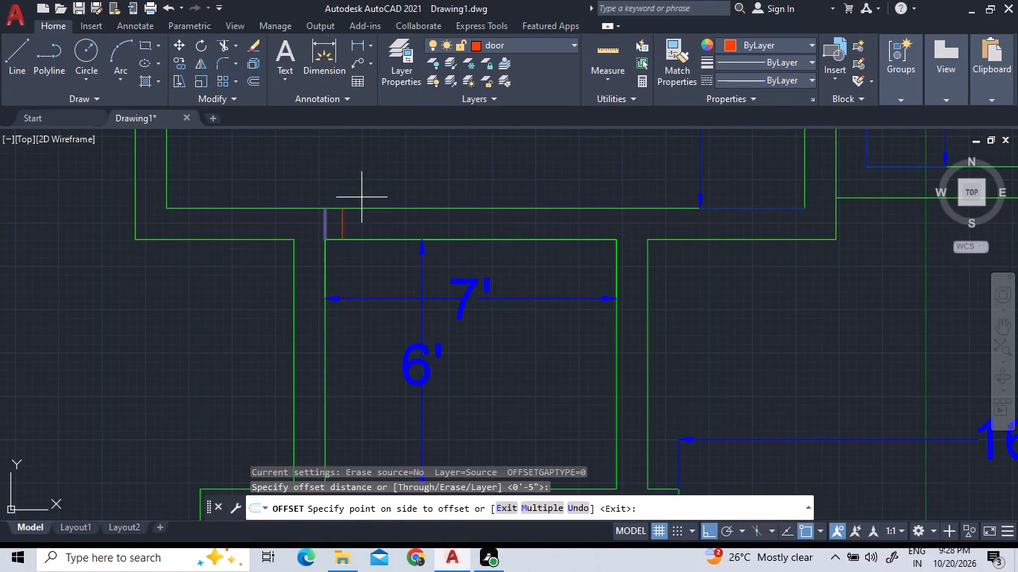
click(362, 196)
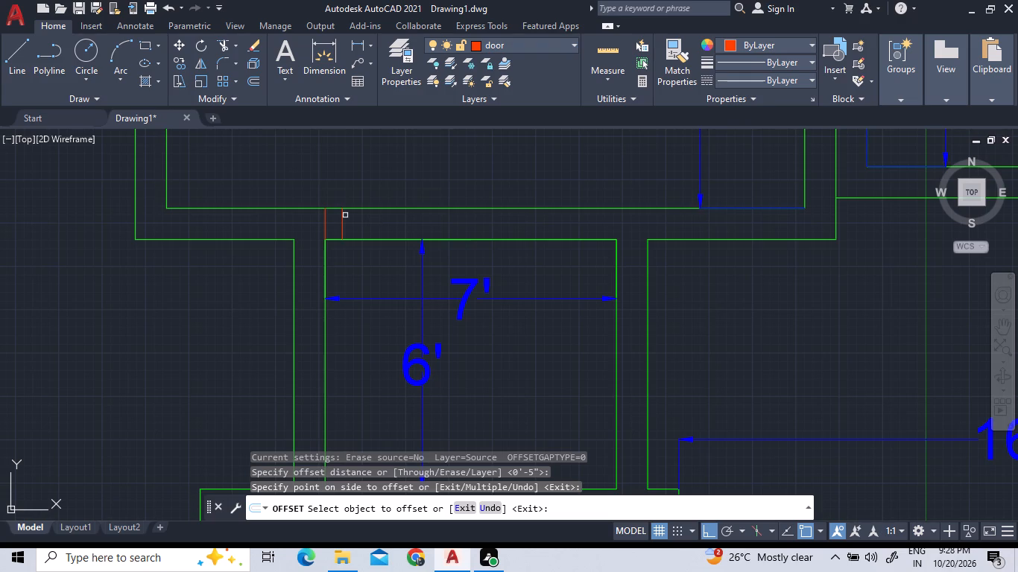
scroll(359, 176, down, 2)
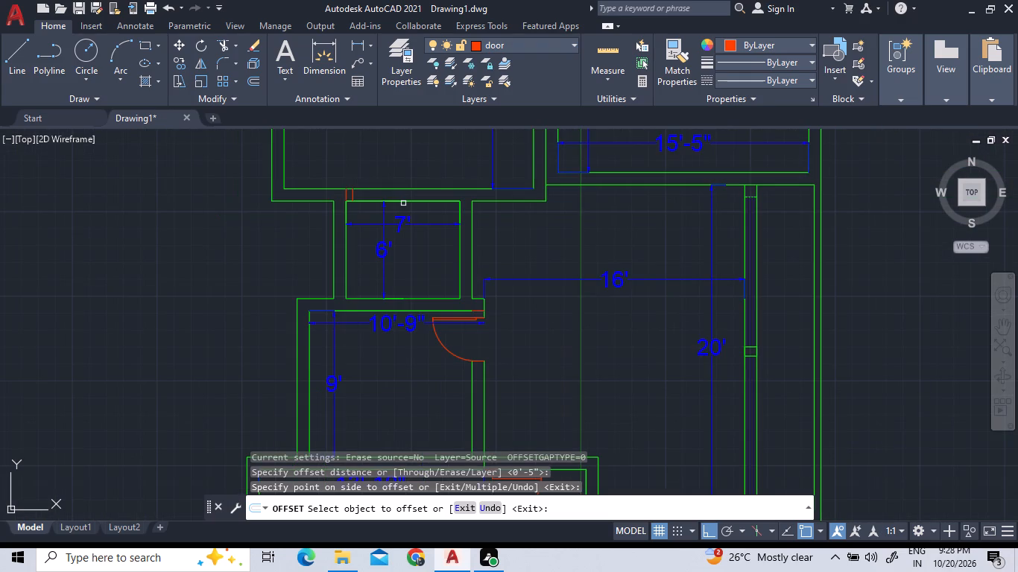
right_click(419, 261)
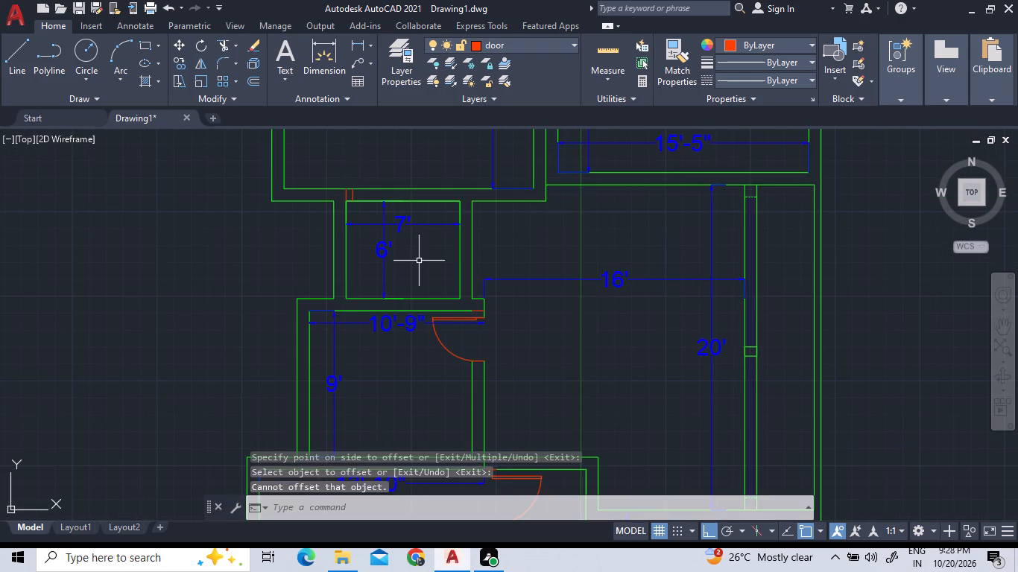
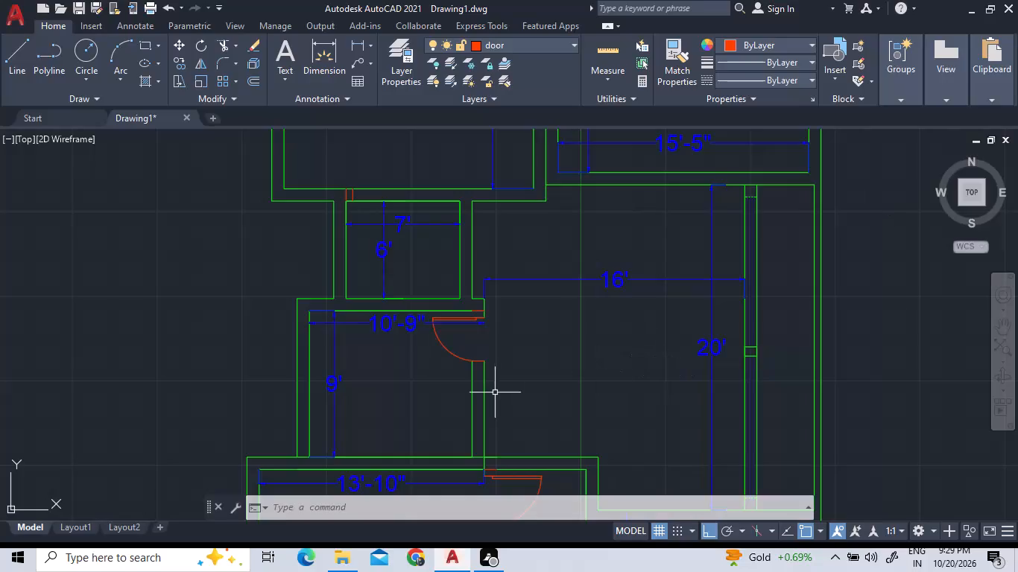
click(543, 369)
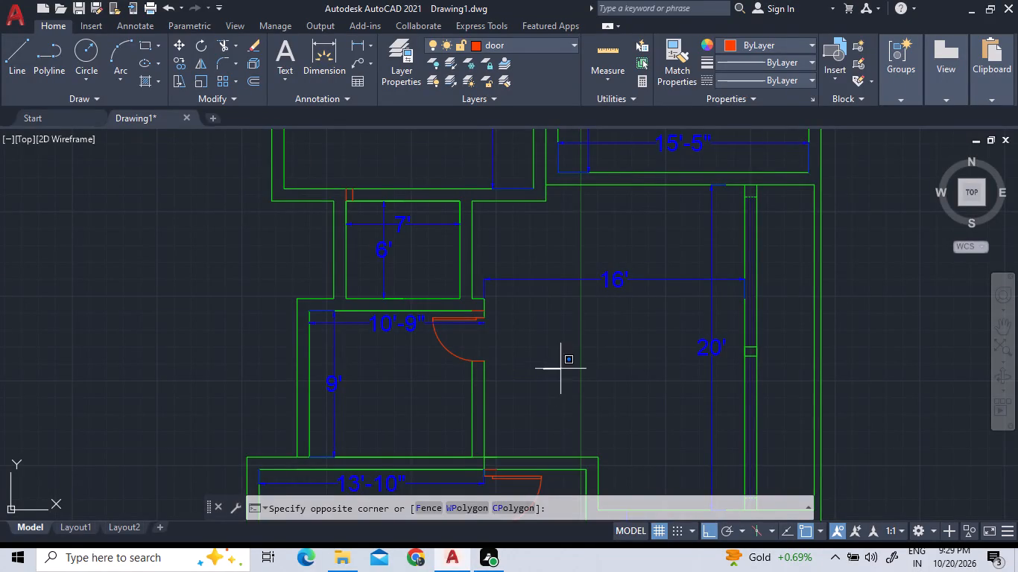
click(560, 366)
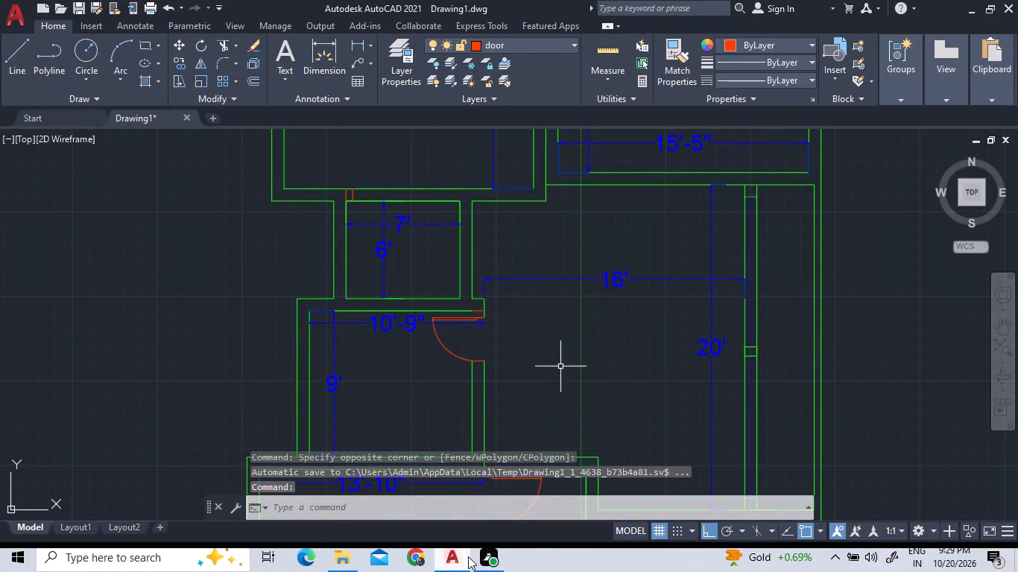
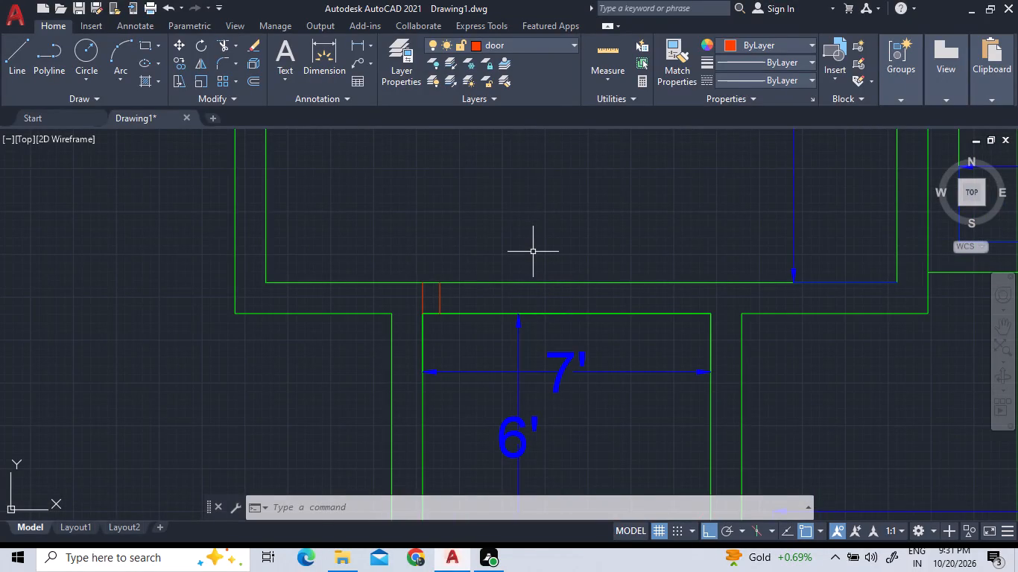
Insert a Door - Imperial block above the 7' by 6' room and set it to Open 90º.
text(tp)
key(Return)
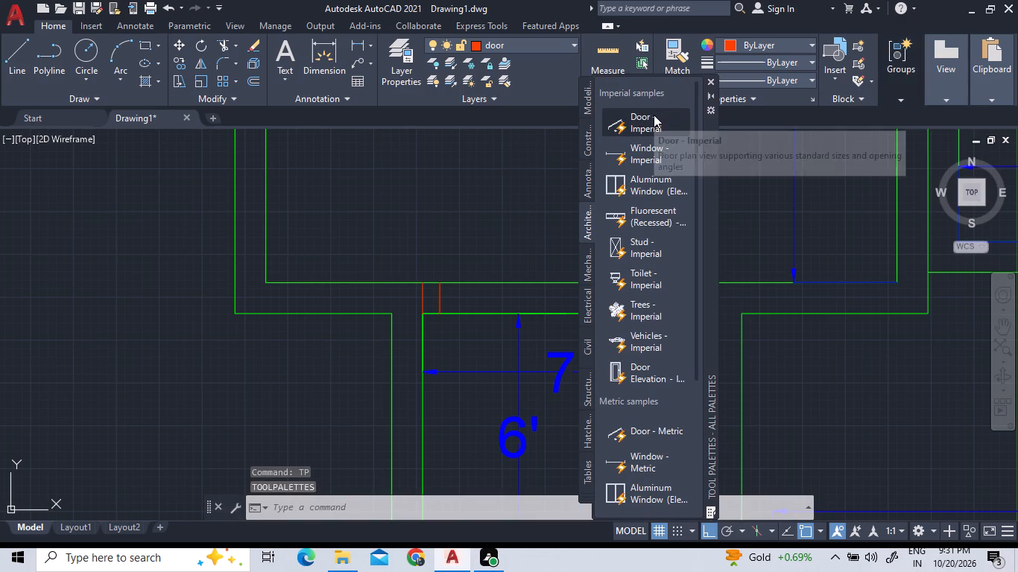
drag(652, 115, 569, 154)
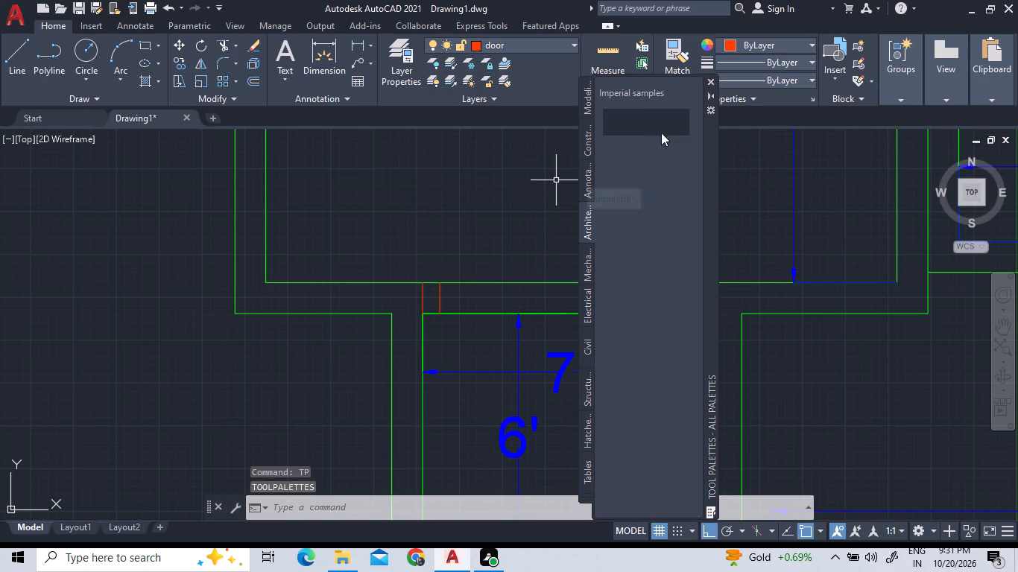
drag(642, 121, 452, 194)
click(708, 80)
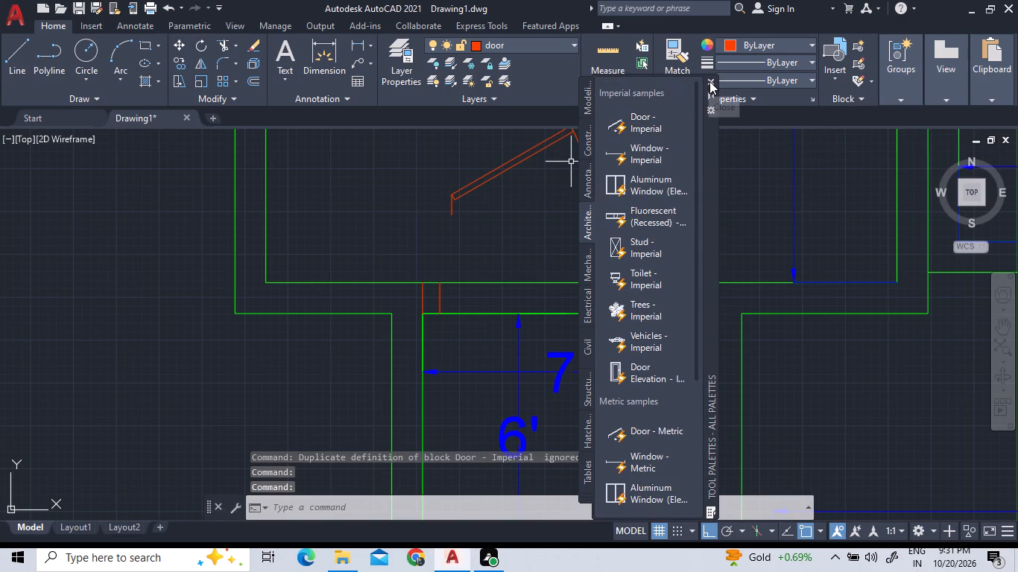
click(510, 160)
click(434, 144)
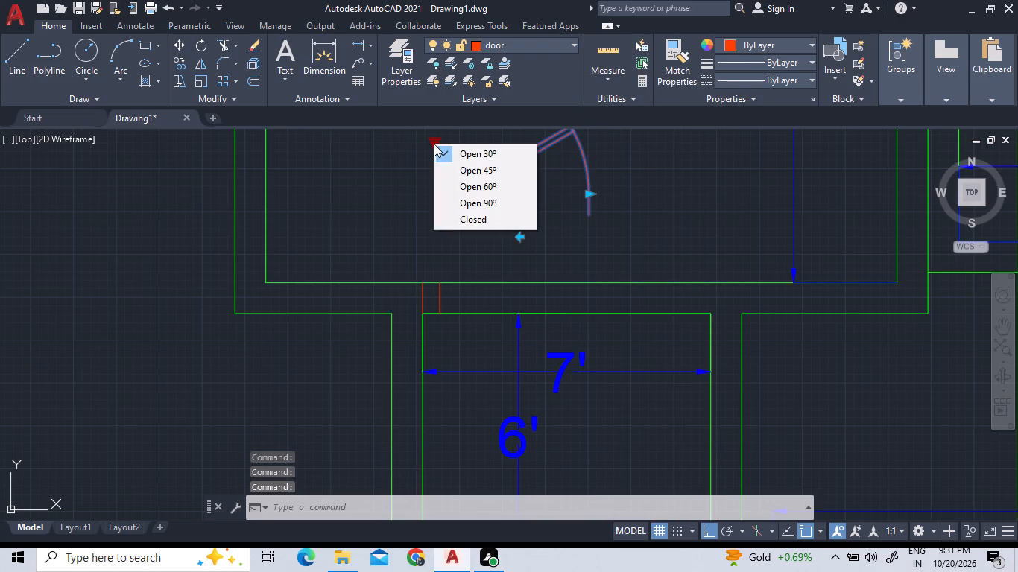
click(447, 199)
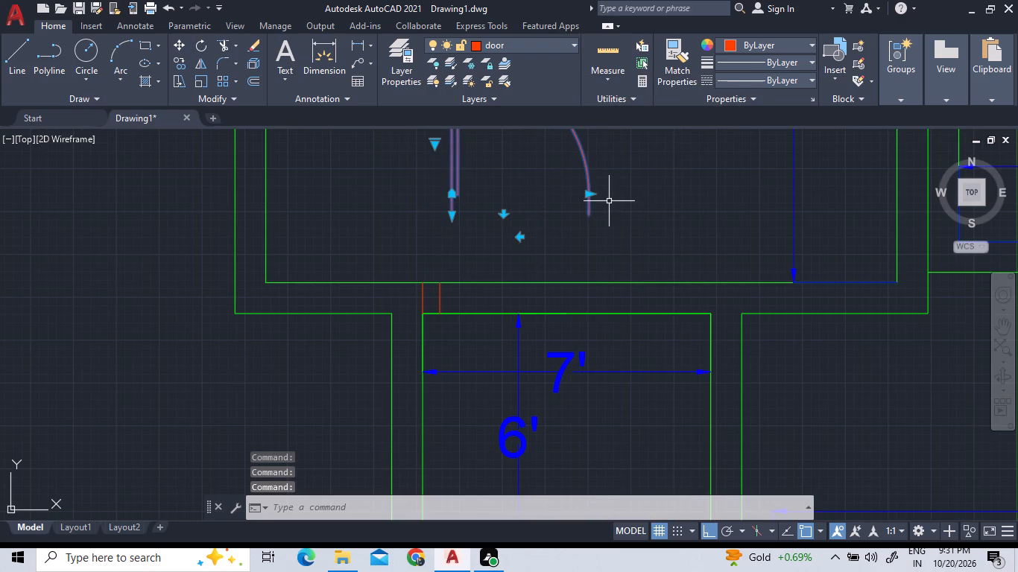
Narrow the inserted door by about 11 inches and flip it so it swings toward the 7' by 6' room.
click(587, 191)
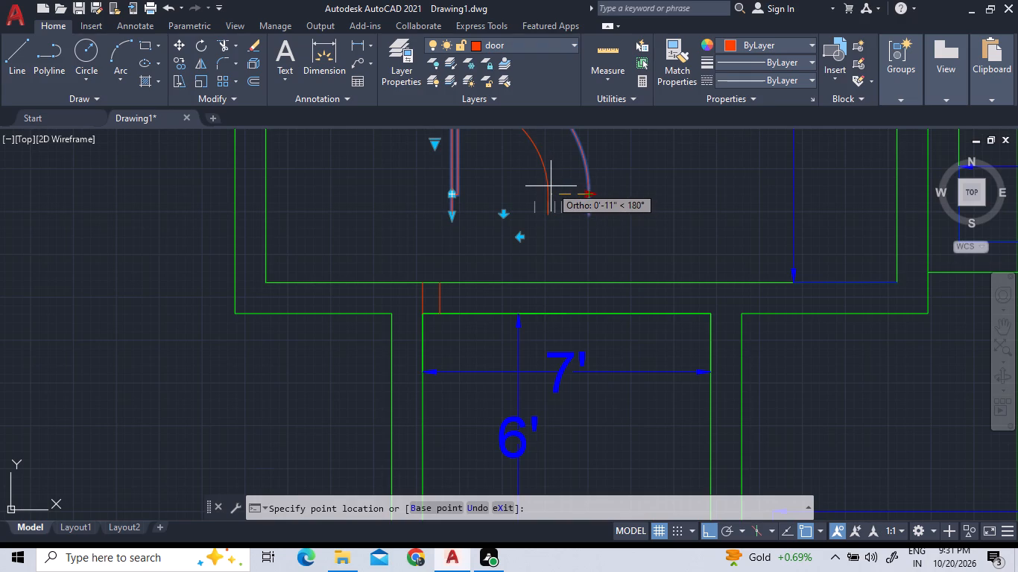
scroll(551, 186, up, 1)
click(550, 185)
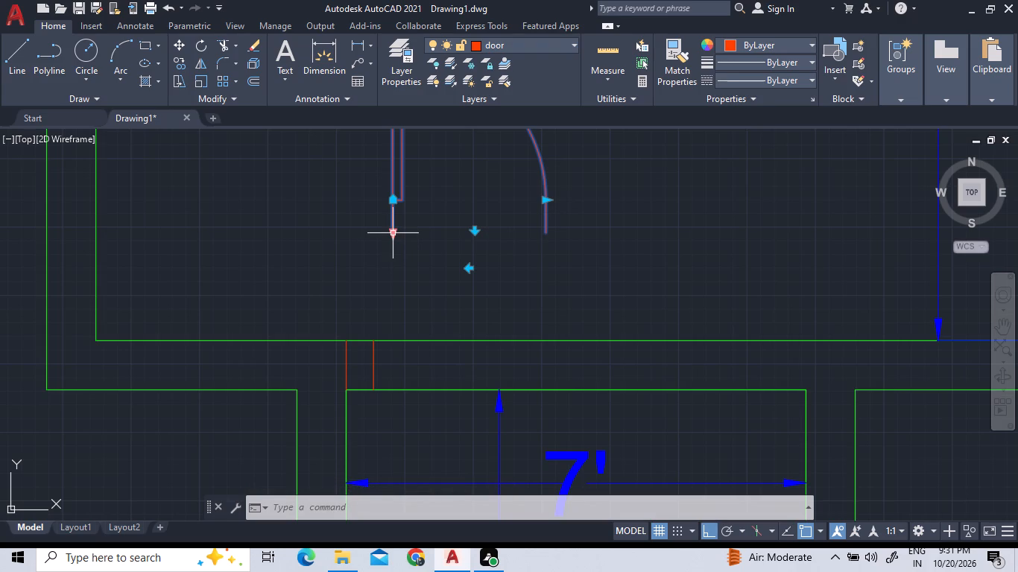
click(474, 230)
Move the door by its jamb end onto the upper end of the offset jamb line in the wall above the 7' by 6' room.
right_click(419, 181)
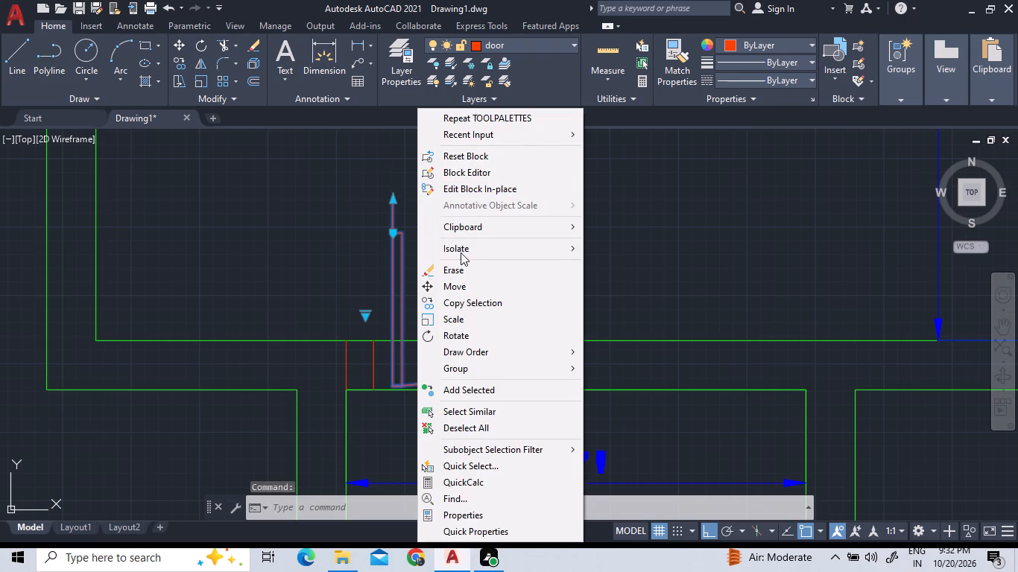
click(466, 288)
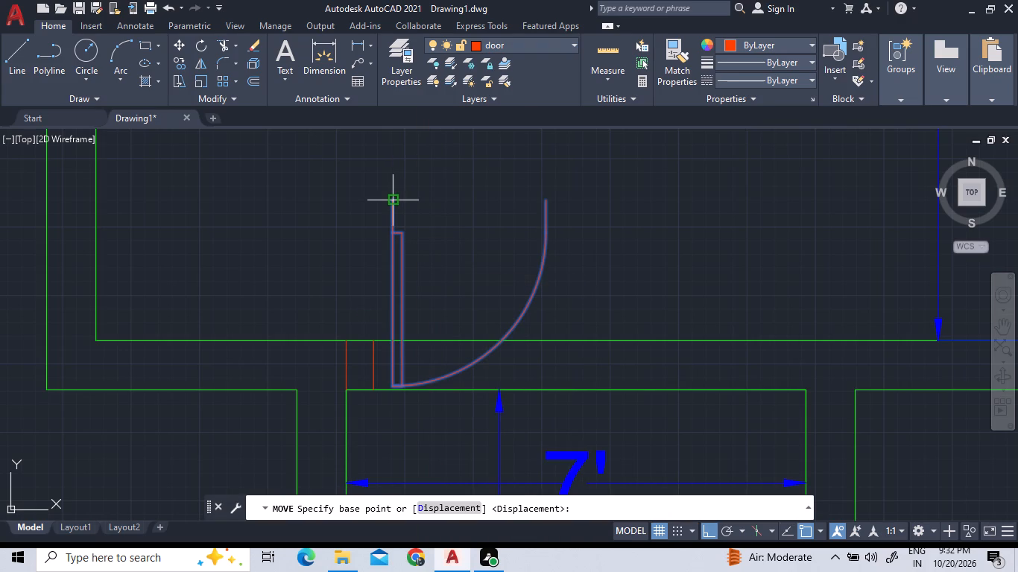
click(392, 198)
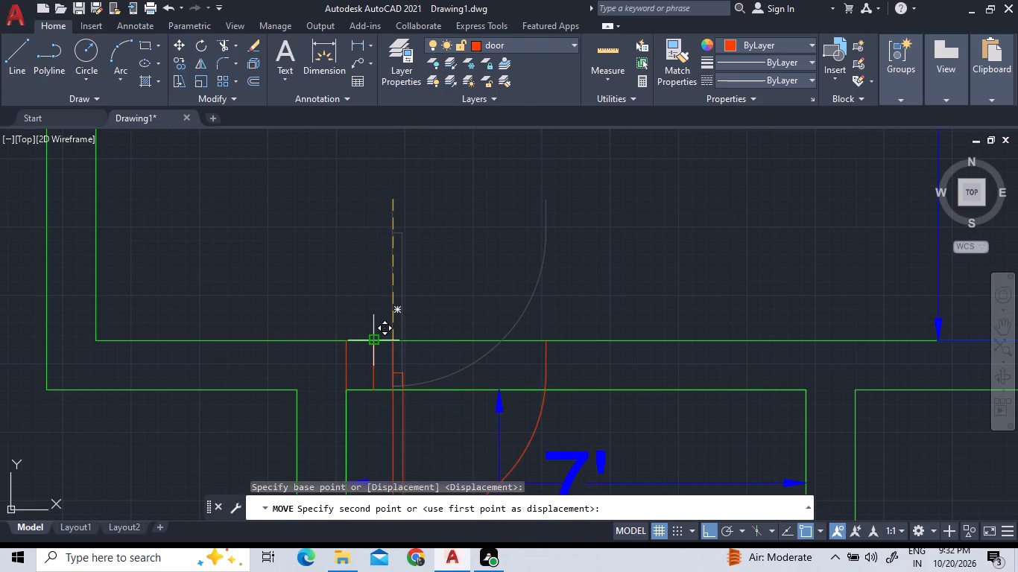
scroll(368, 343, up, 3)
click(382, 339)
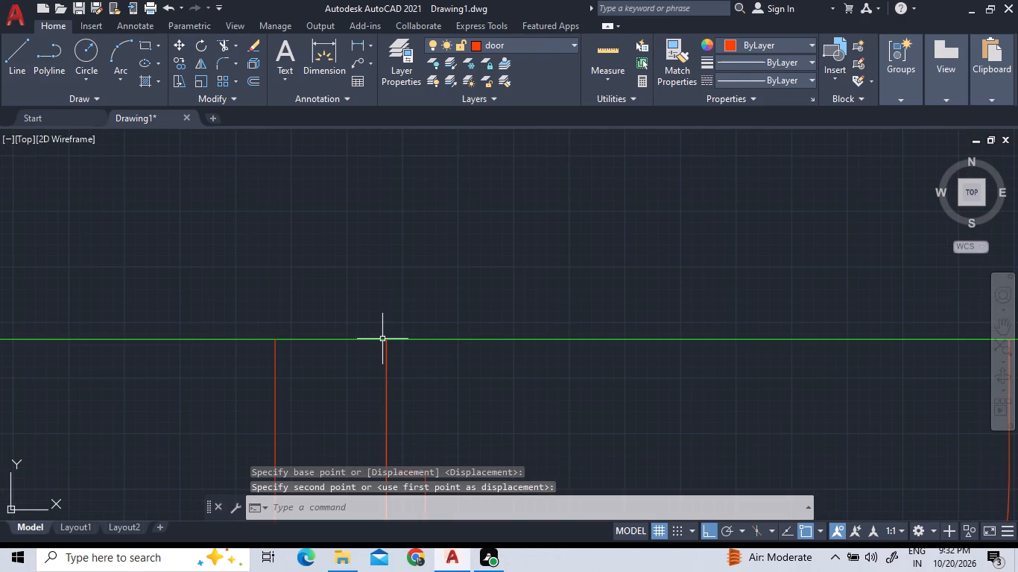
Trim both wall lines across the new door opening between the 12' room and the 7' by 6' room.
scroll(389, 336, down, 5)
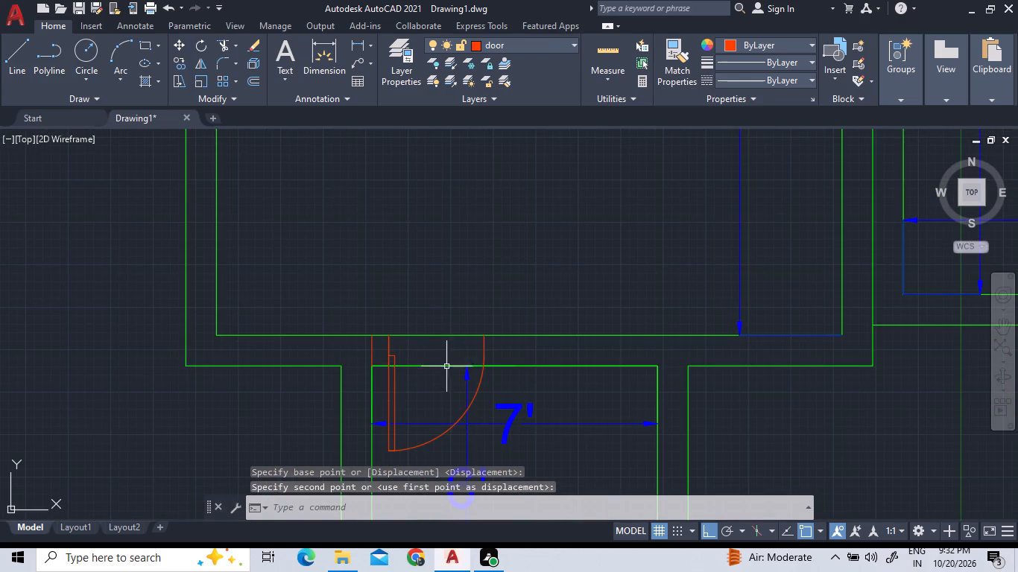
click(220, 45)
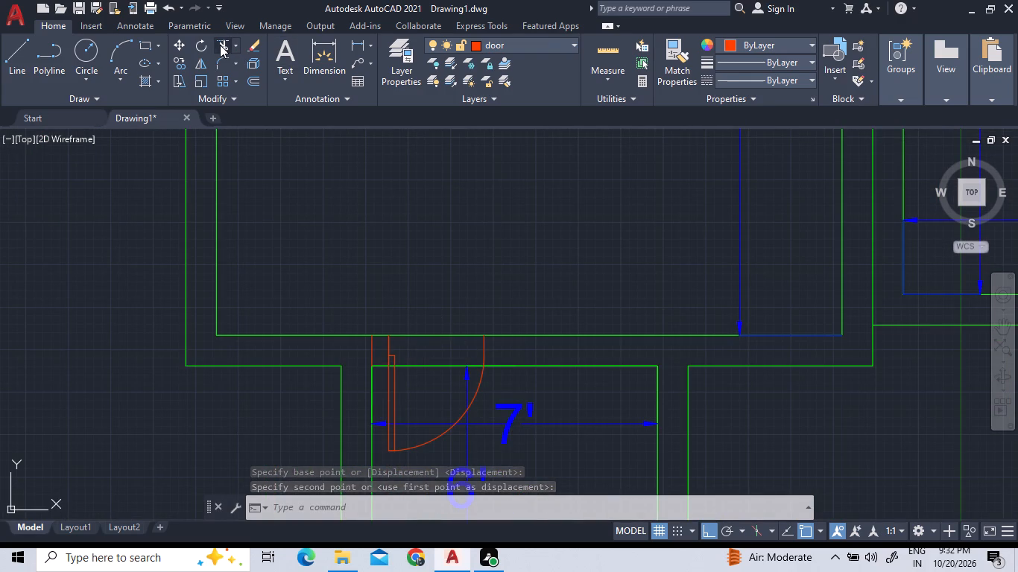
click(416, 364)
click(417, 369)
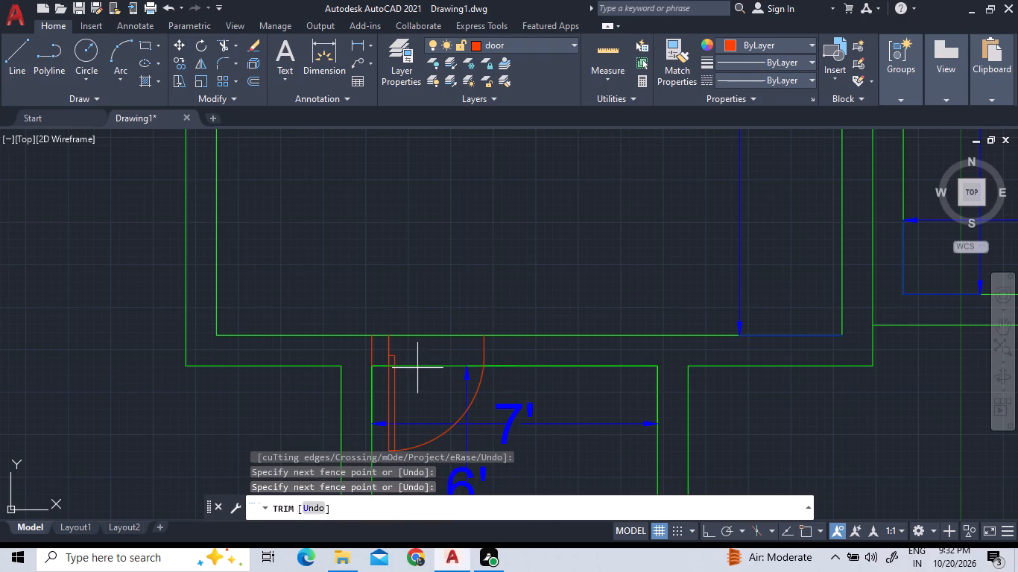
click(423, 353)
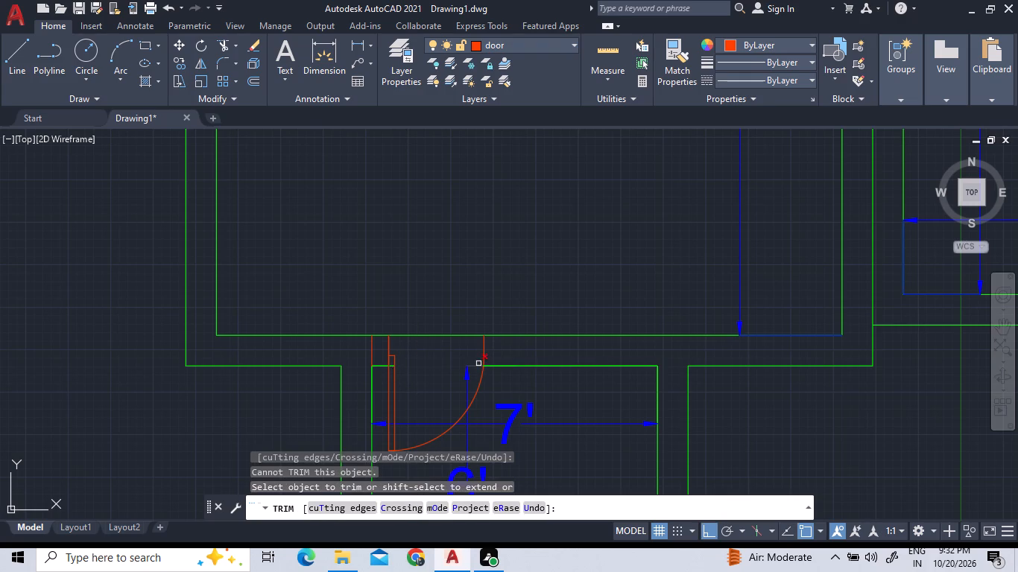
click(478, 363)
click(477, 368)
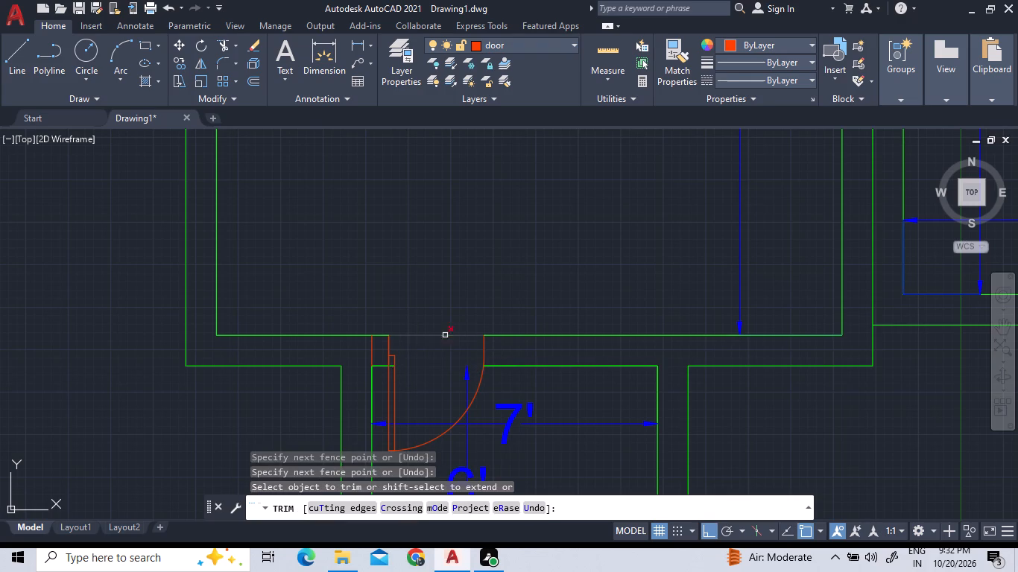
click(443, 333)
click(435, 342)
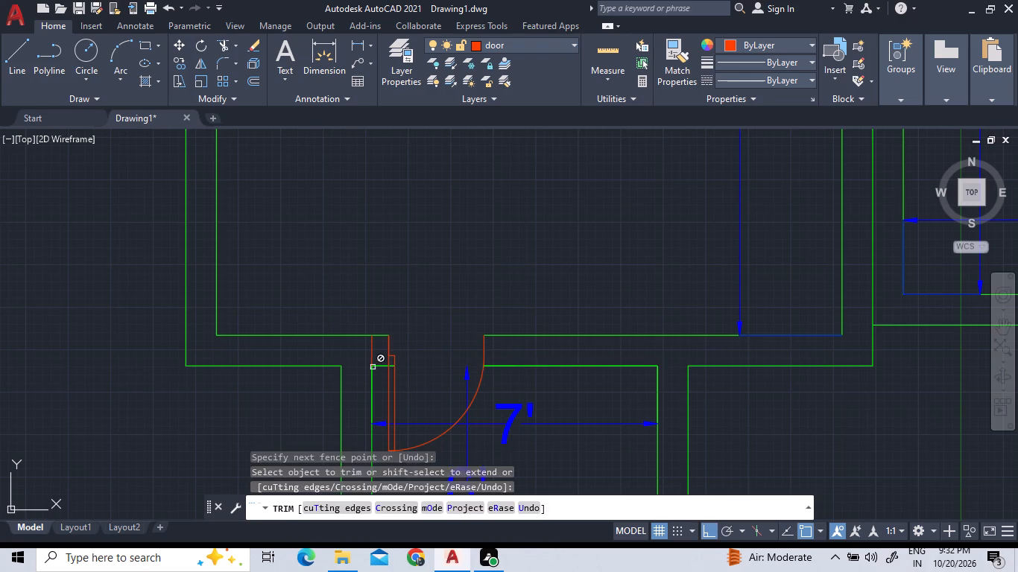
Trim the leftover wall stub inside the door leaf and the extra door-layer line at the small room's corner.
scroll(393, 366, up, 3)
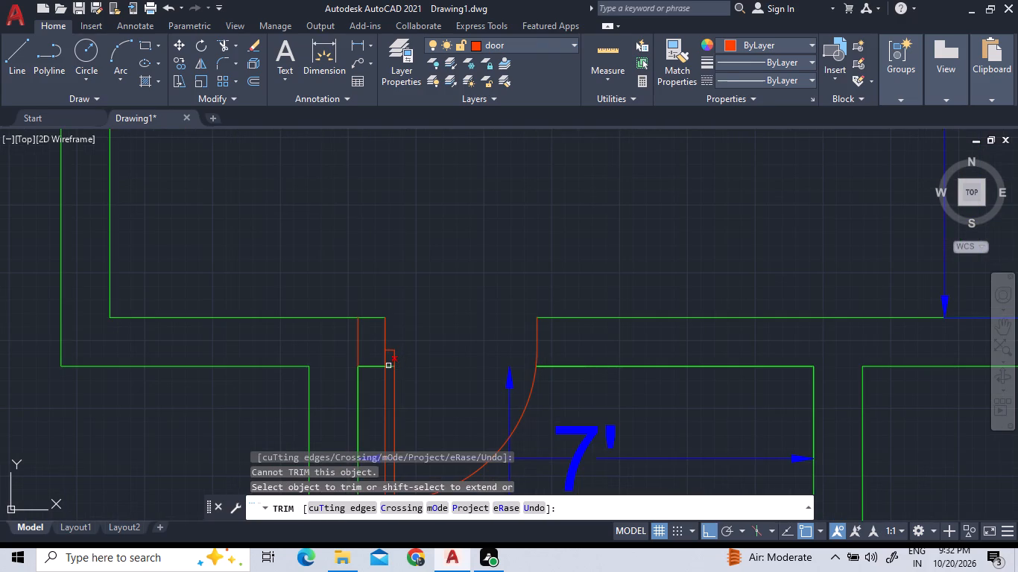
click(388, 366)
click(388, 366)
click(360, 340)
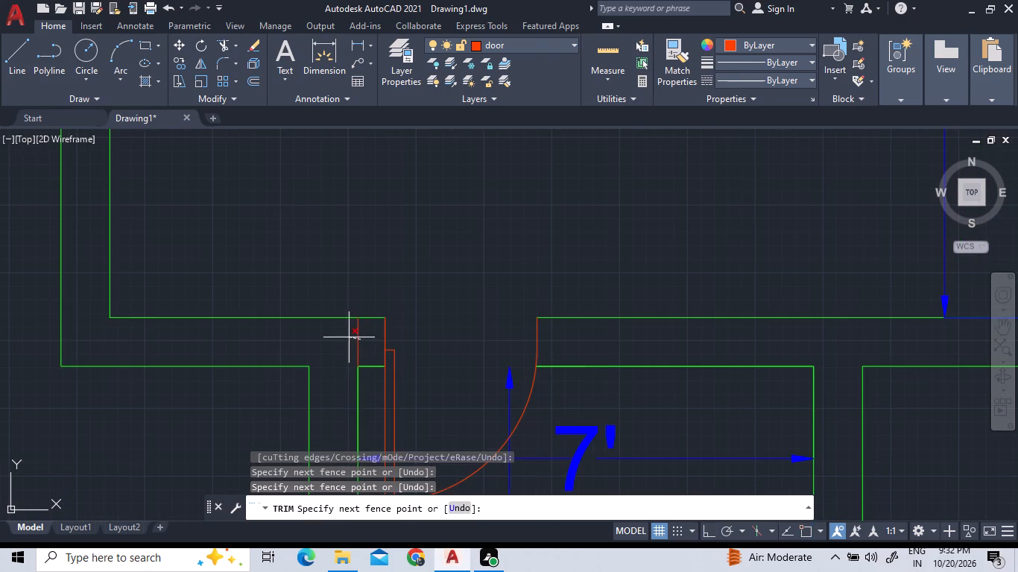
click(349, 337)
Draw a vertical line across the wall from the lower-right inner corner of the 15'-4" by 12' room to the outer wall line.
scroll(353, 333, down, 3)
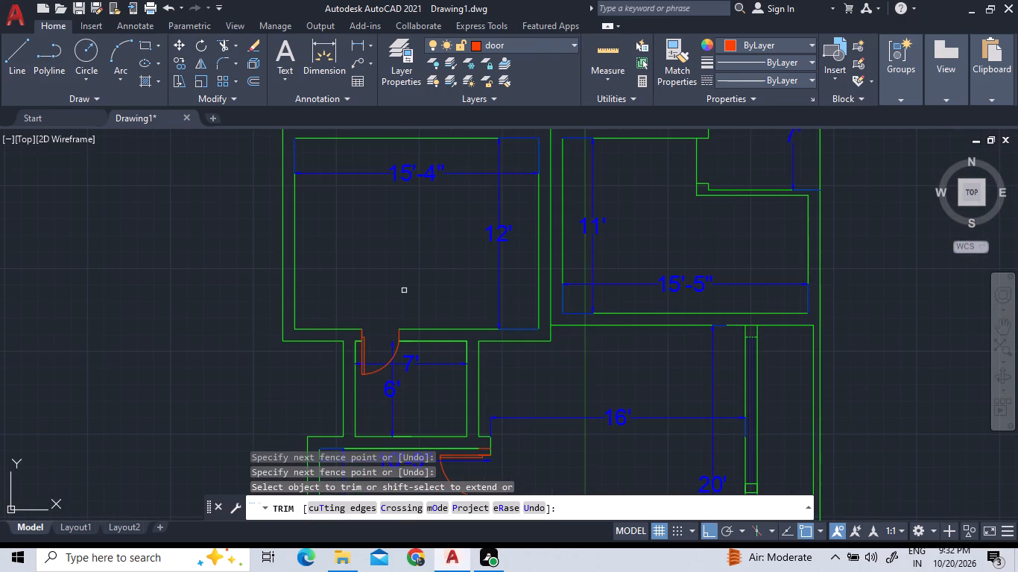
scroll(404, 289, down, 1)
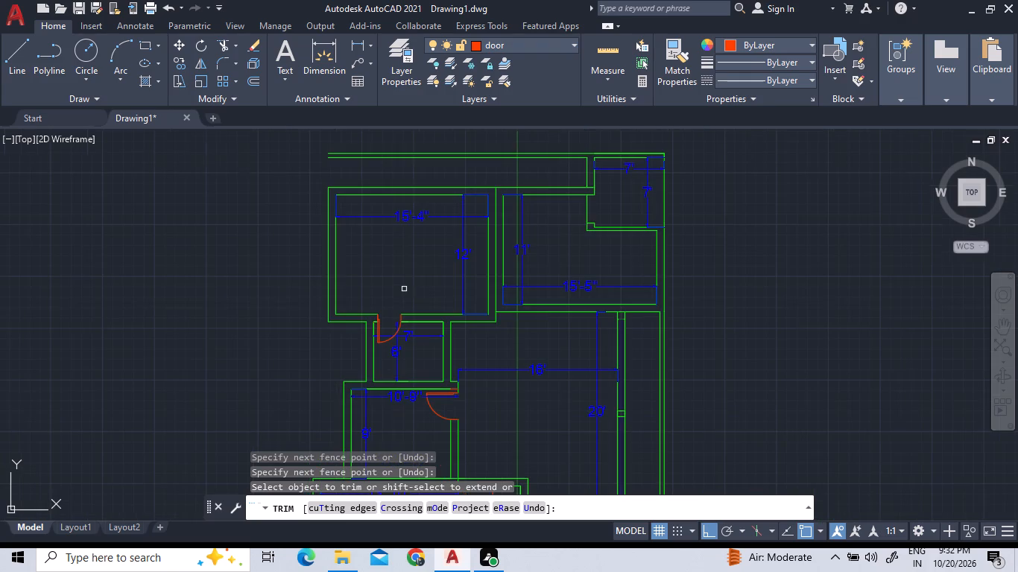
scroll(408, 285, down, 1)
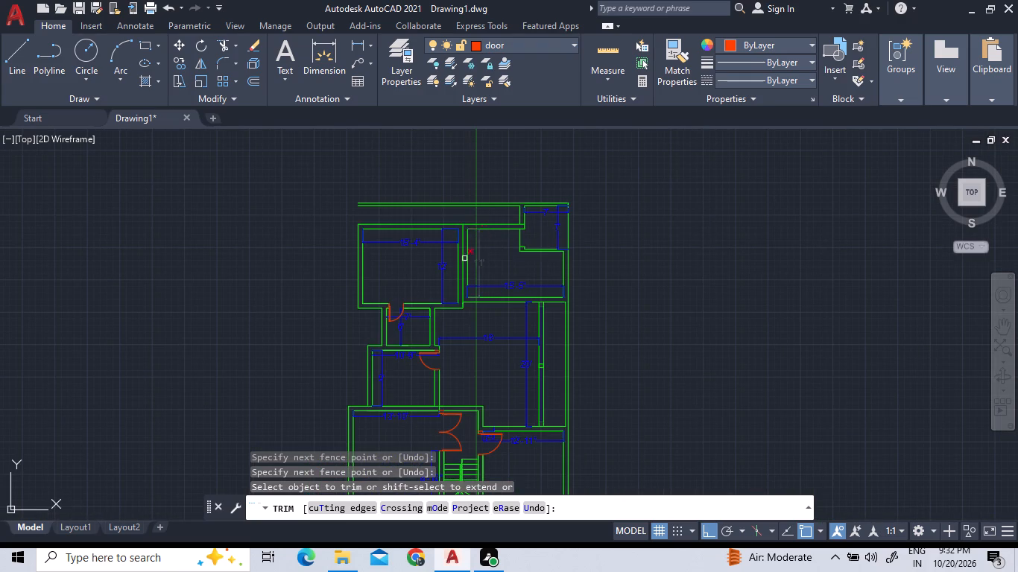
scroll(541, 301, up, 2)
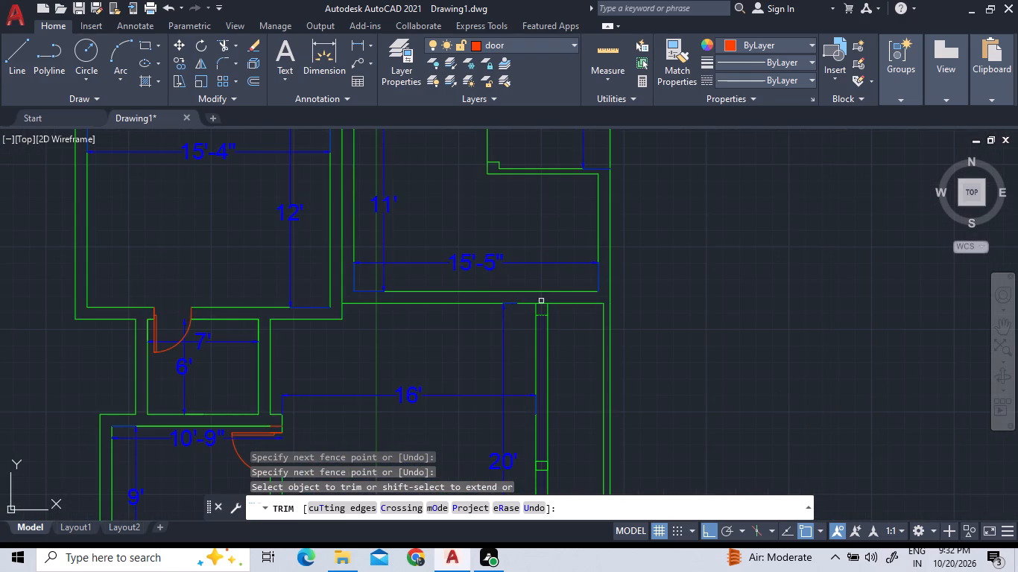
click(20, 73)
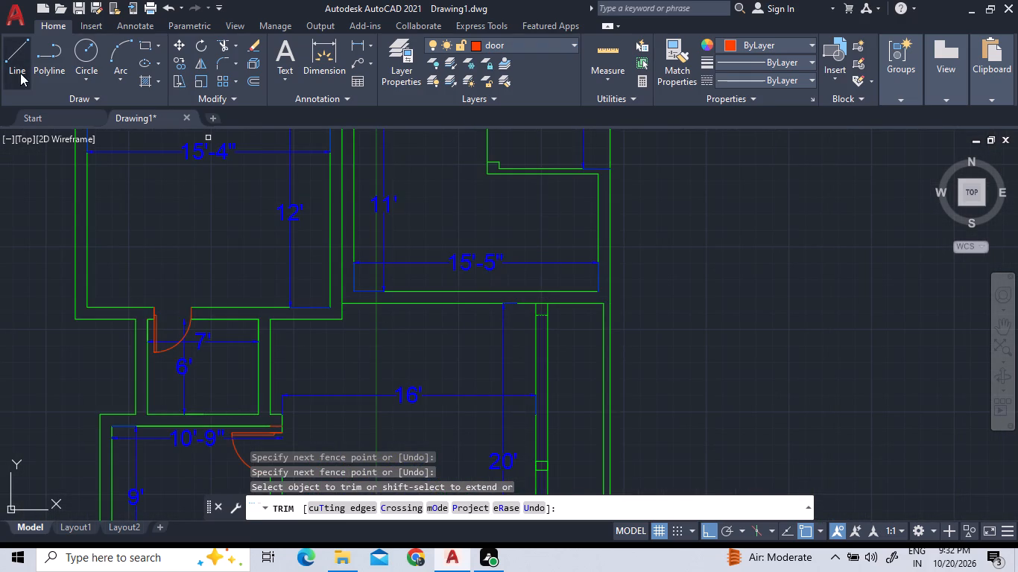
scroll(320, 272, up, 2)
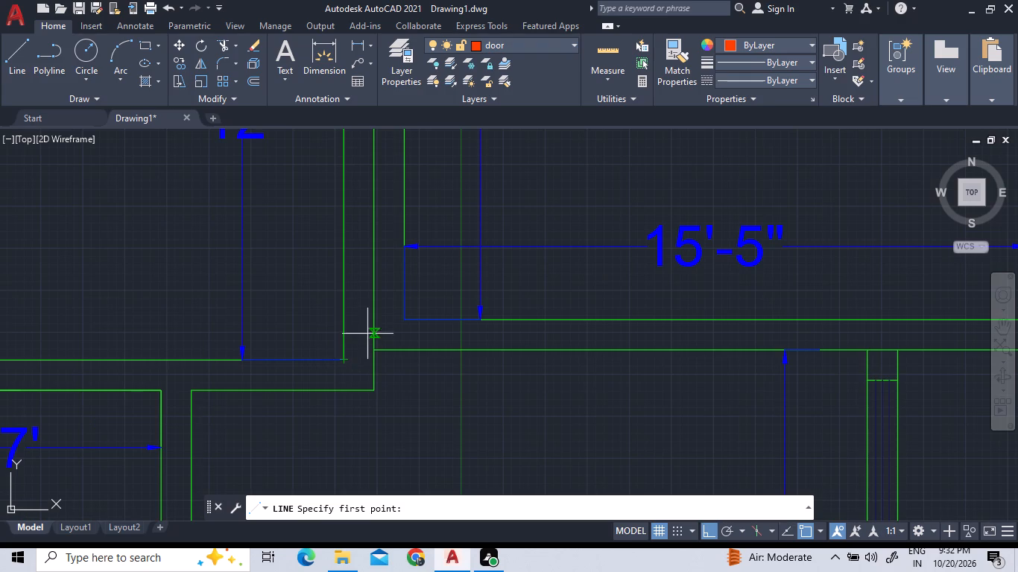
scroll(345, 362, up, 4)
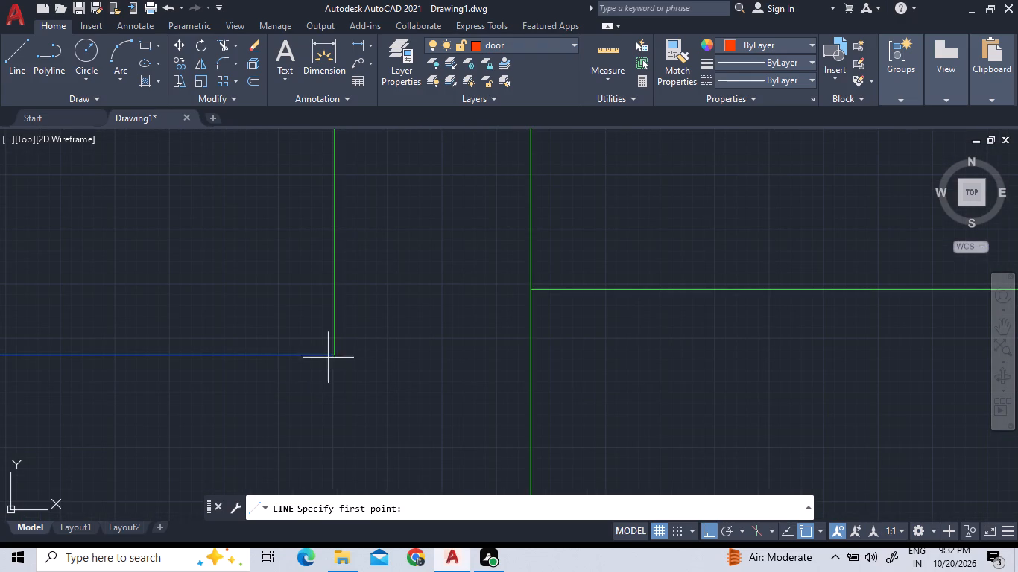
click(329, 357)
scroll(339, 402, down, 3)
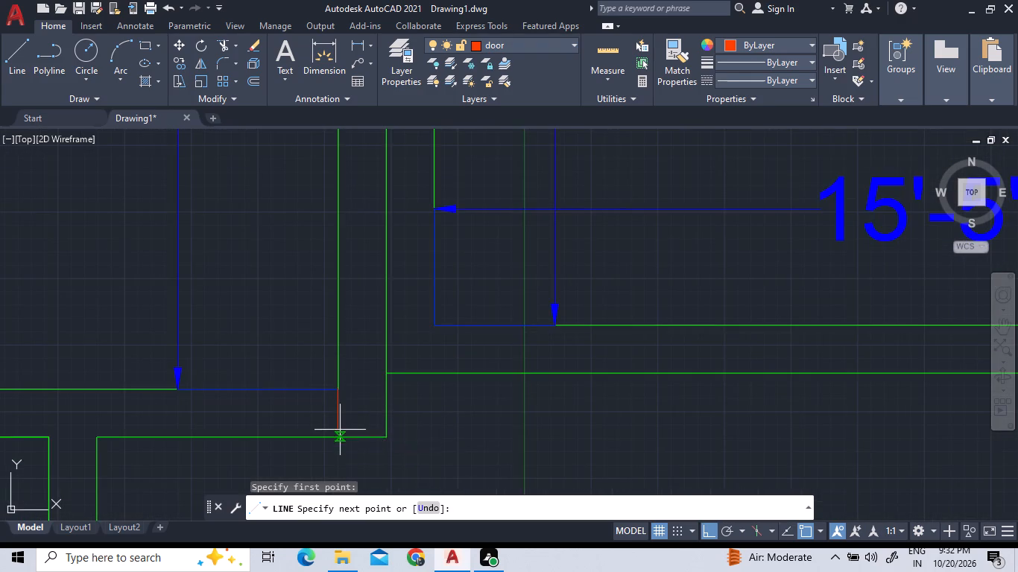
scroll(340, 430, up, 3)
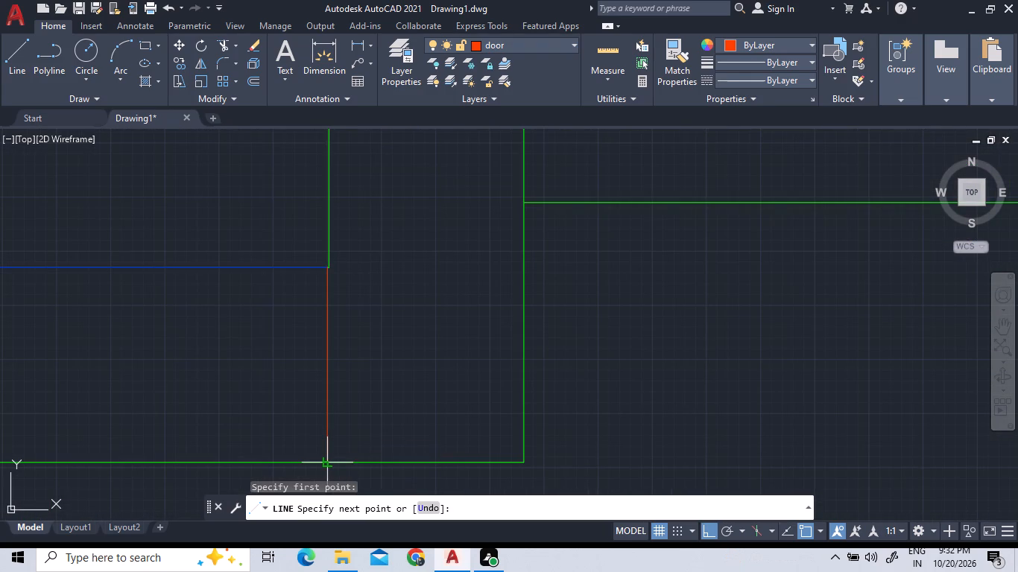
click(325, 463)
right_click(373, 365)
click(391, 373)
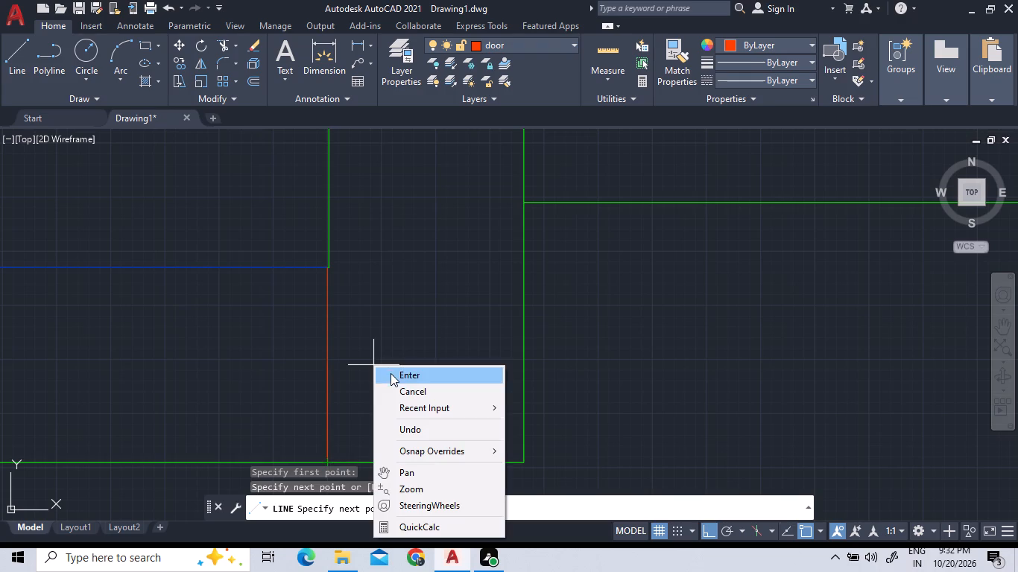
Move the new jamb line by its upper end onto the lower-right inner corner of the 15'-4" by 12' room.
scroll(347, 312, up, 3)
scroll(335, 200, down, 3)
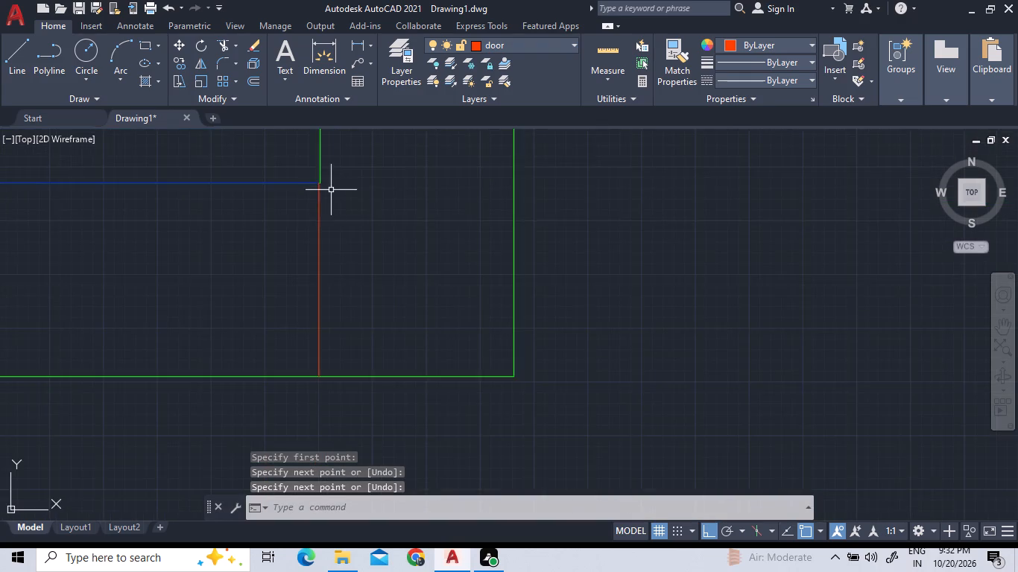
scroll(328, 182, up, 4)
click(281, 237)
click(178, 238)
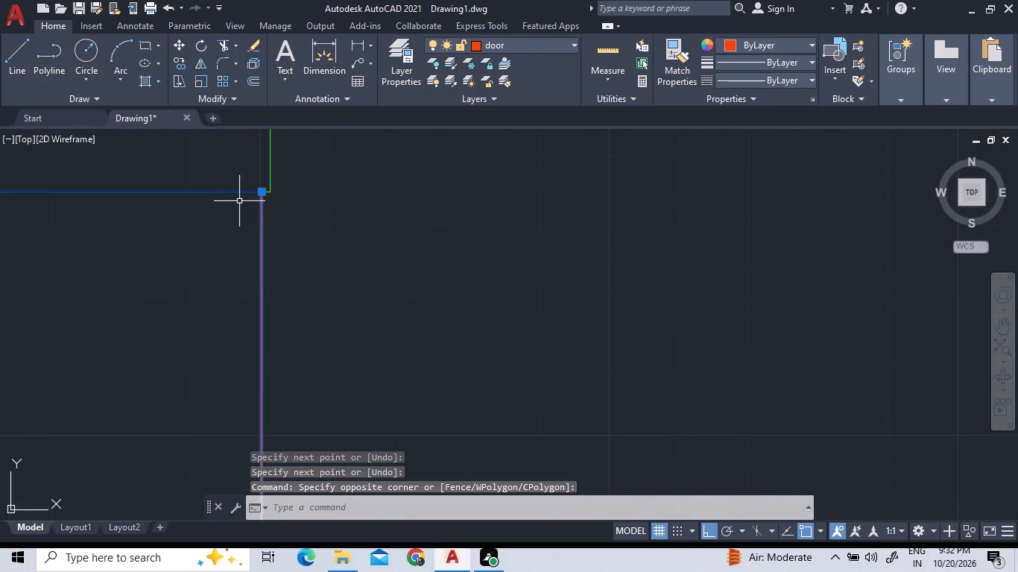
right_click(238, 180)
click(292, 280)
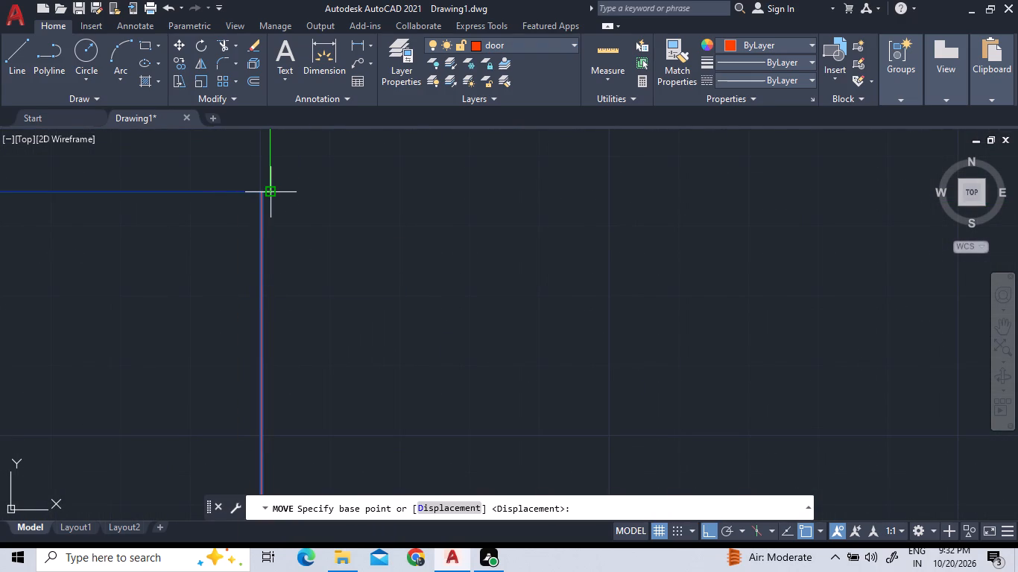
scroll(265, 191, up, 5)
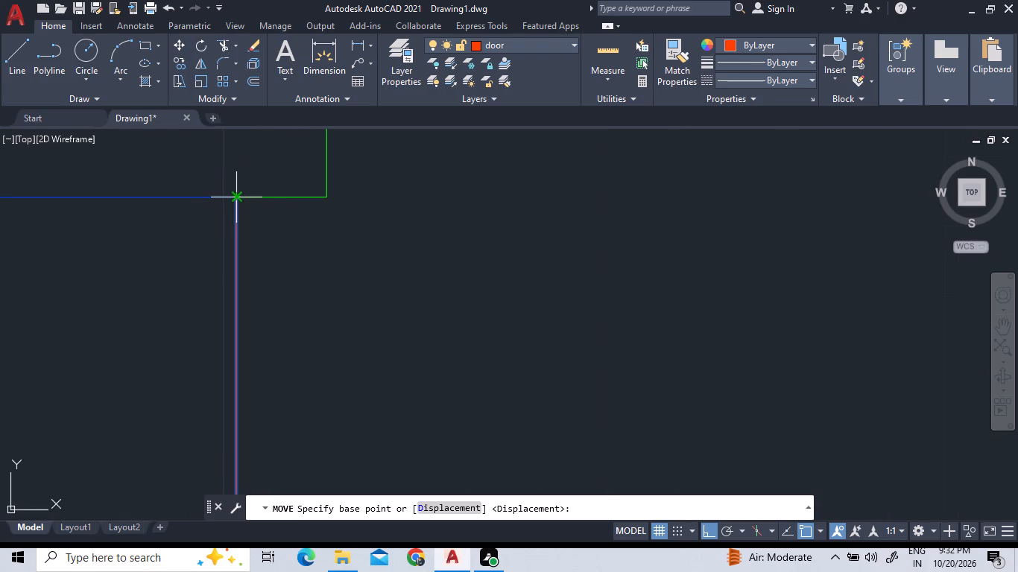
click(235, 197)
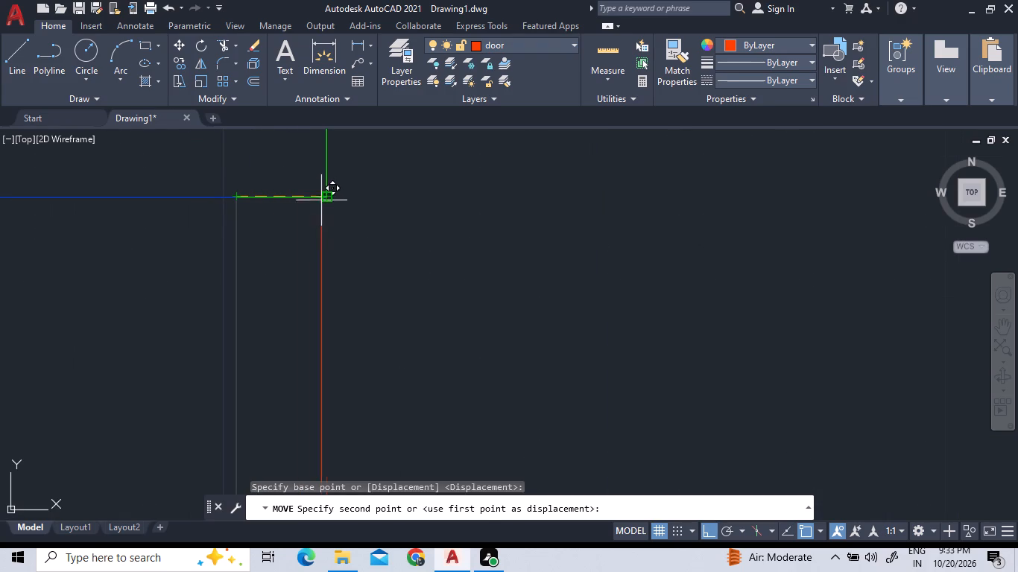
click(326, 196)
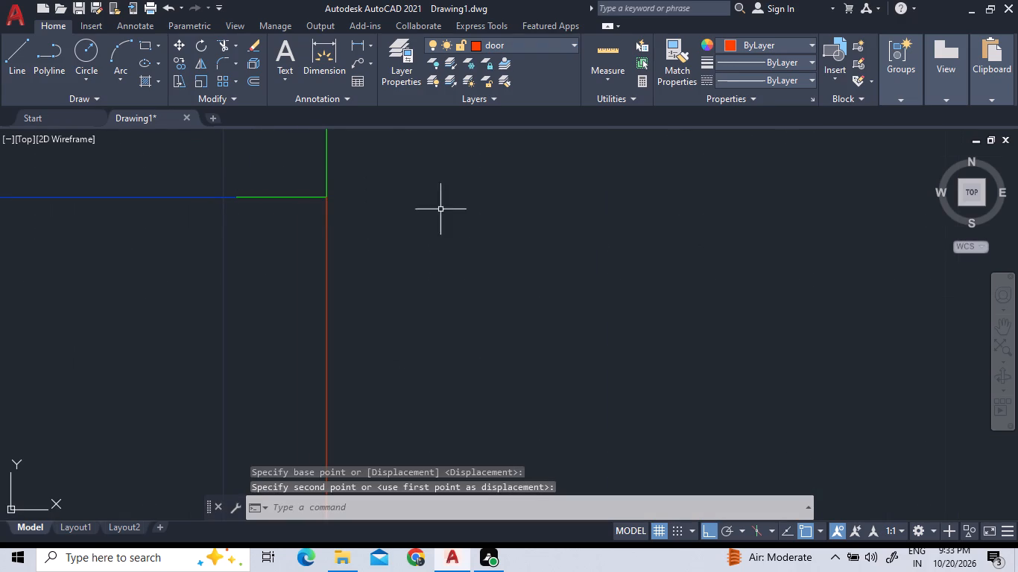
Offset the jamb line 0'-5" within the wall, toward the 7' by 6' room.
scroll(484, 215, down, 7)
scroll(548, 273, down, 3)
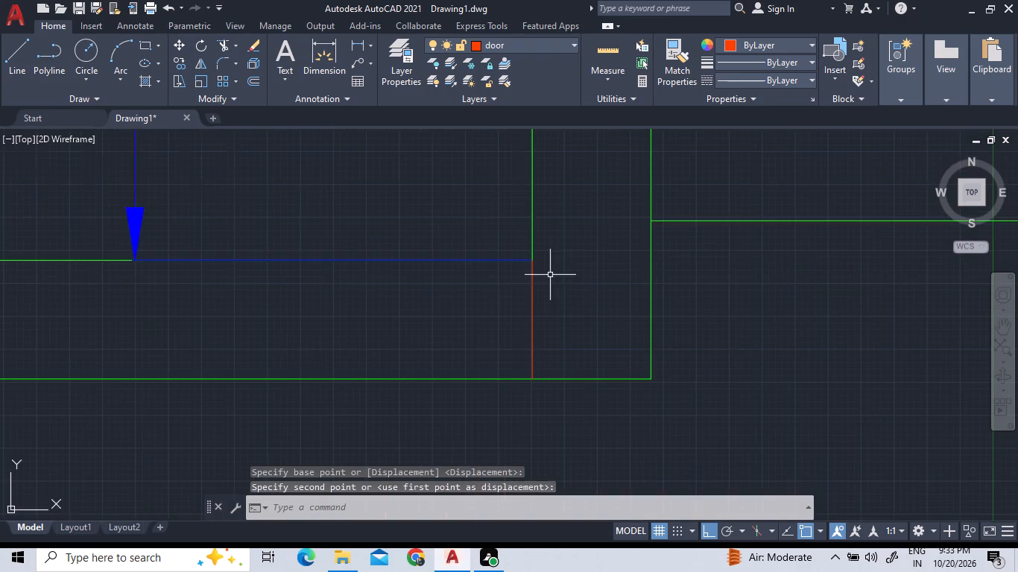
scroll(554, 272, down, 1)
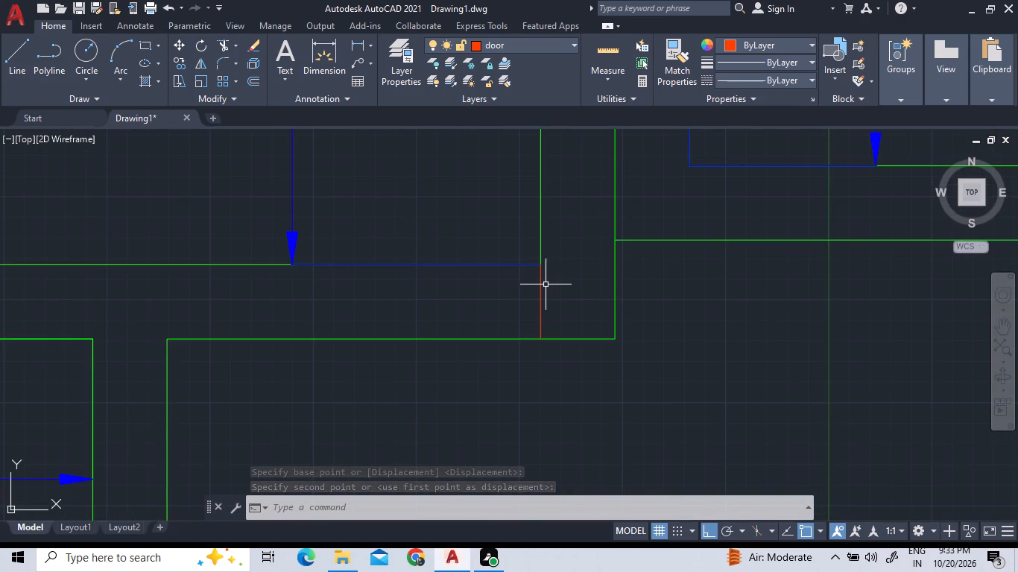
click(253, 83)
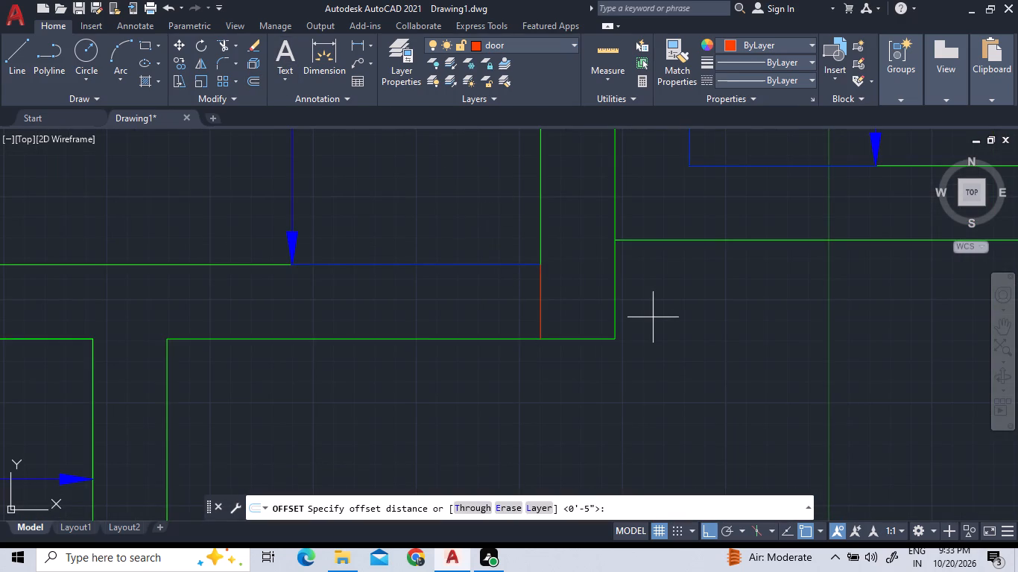
key(Return)
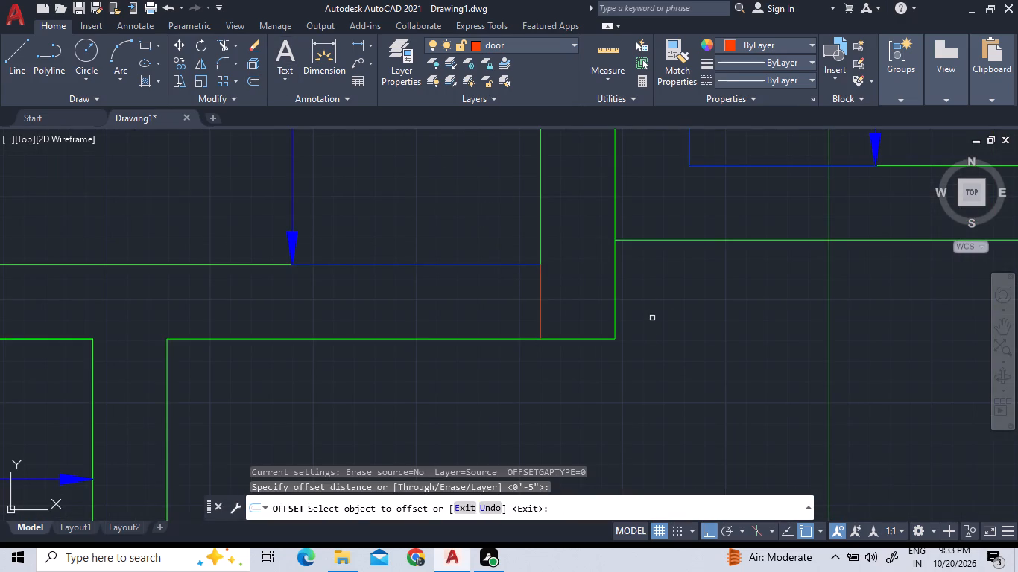
click(541, 303)
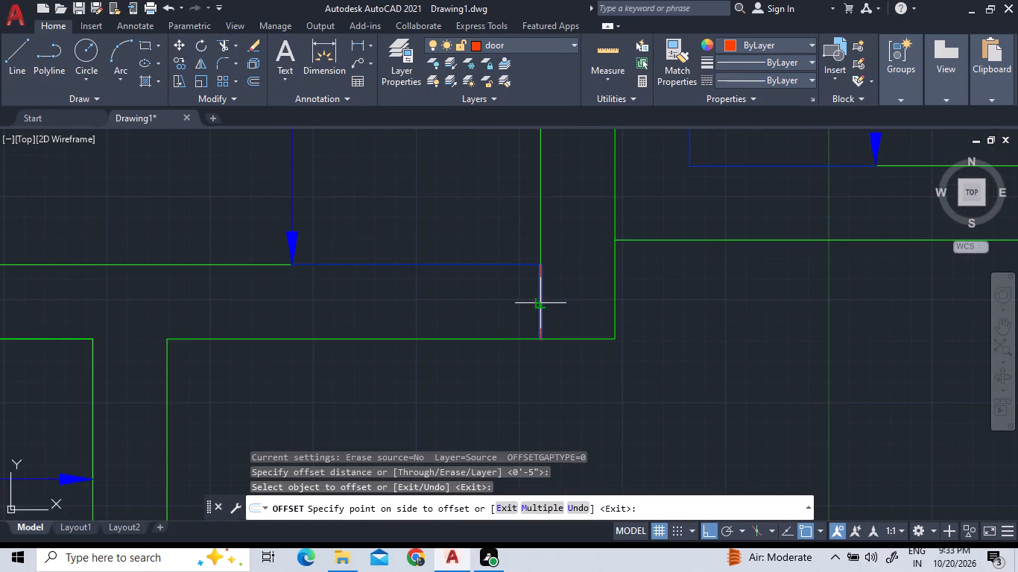
click(519, 304)
scroll(517, 305, down, 2)
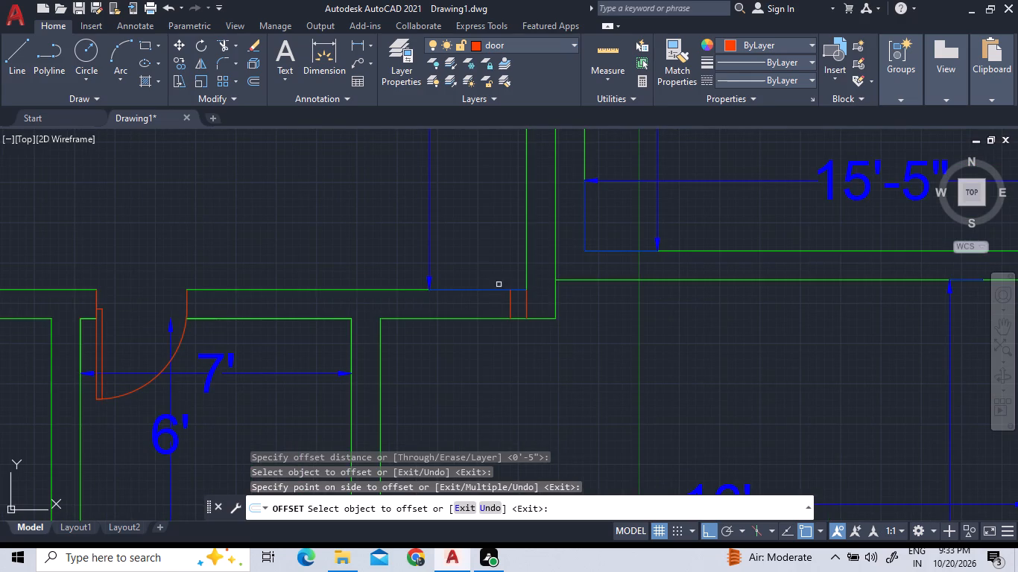
right_click(446, 248)
click(470, 254)
Erase the lower dimension-line segment and lower arrowhead of the 12' room dimension.
click(470, 256)
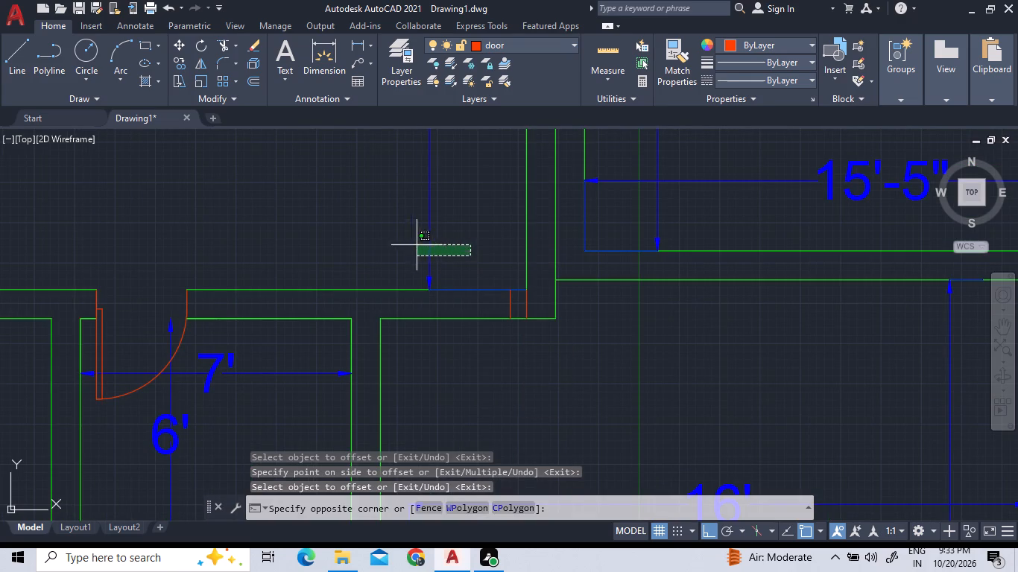
click(411, 244)
key(Delete)
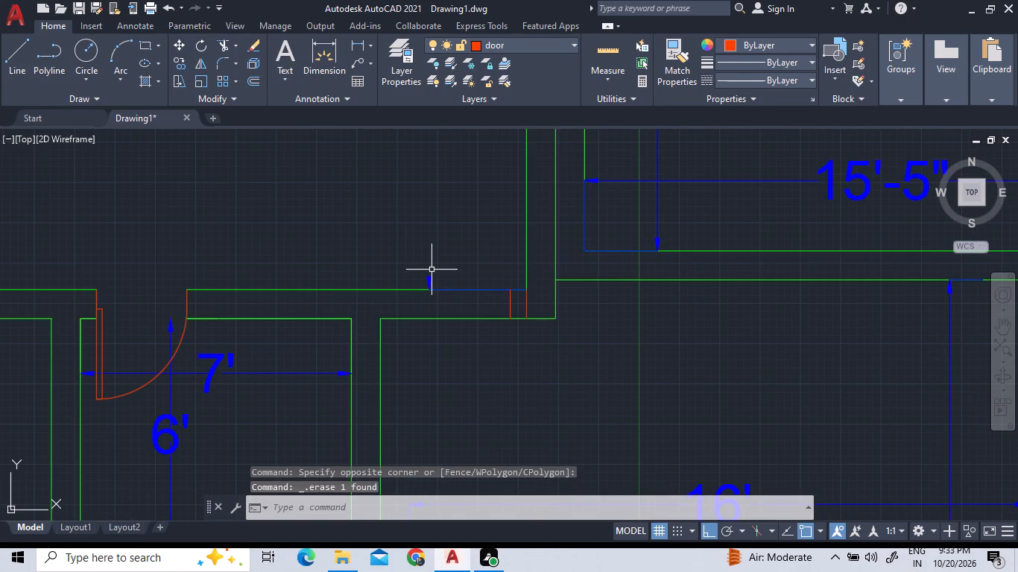
click(470, 292)
click(461, 269)
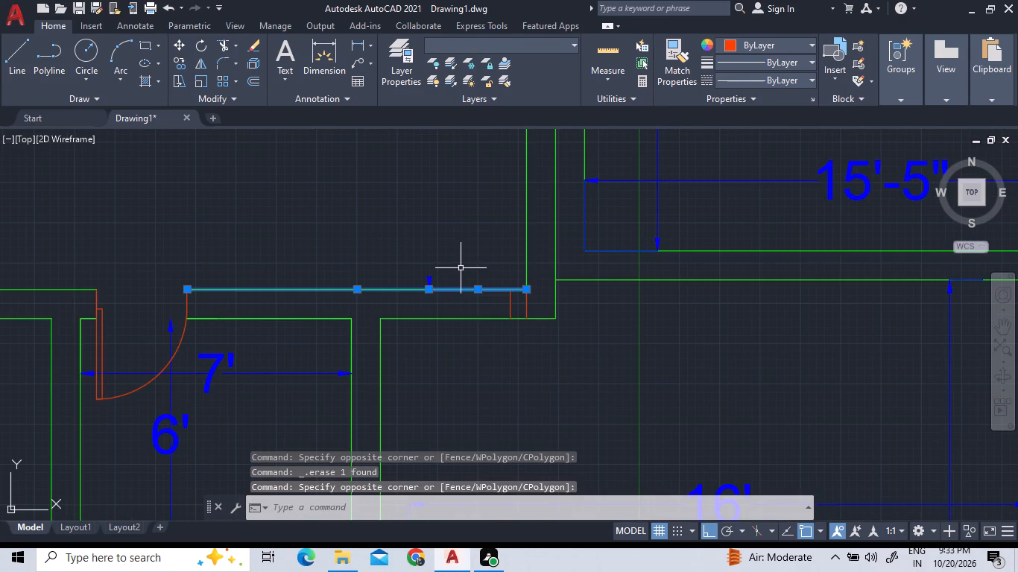
scroll(455, 281, up, 4)
key(Escape)
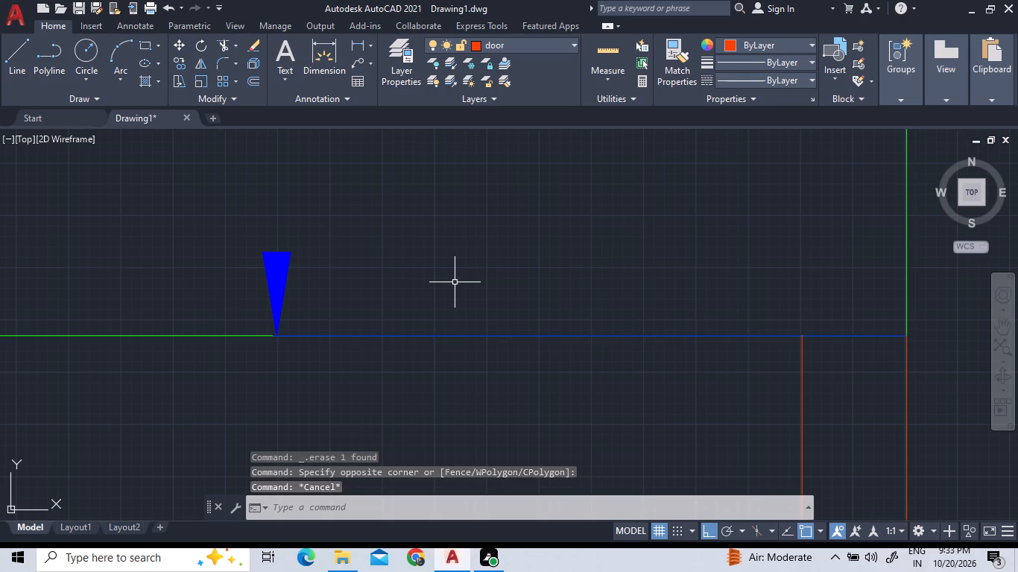
click(315, 283)
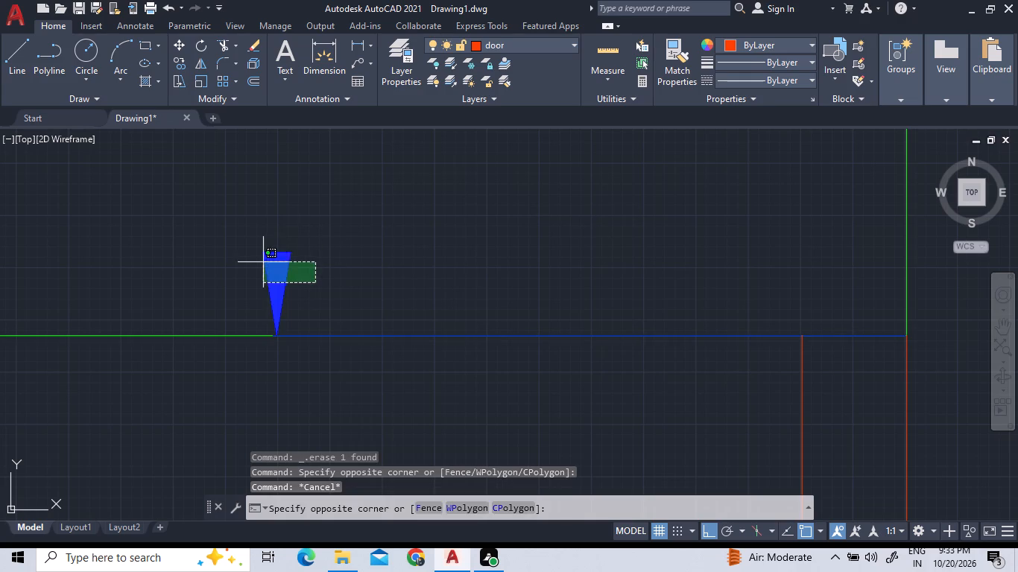
click(249, 264)
key(Delete)
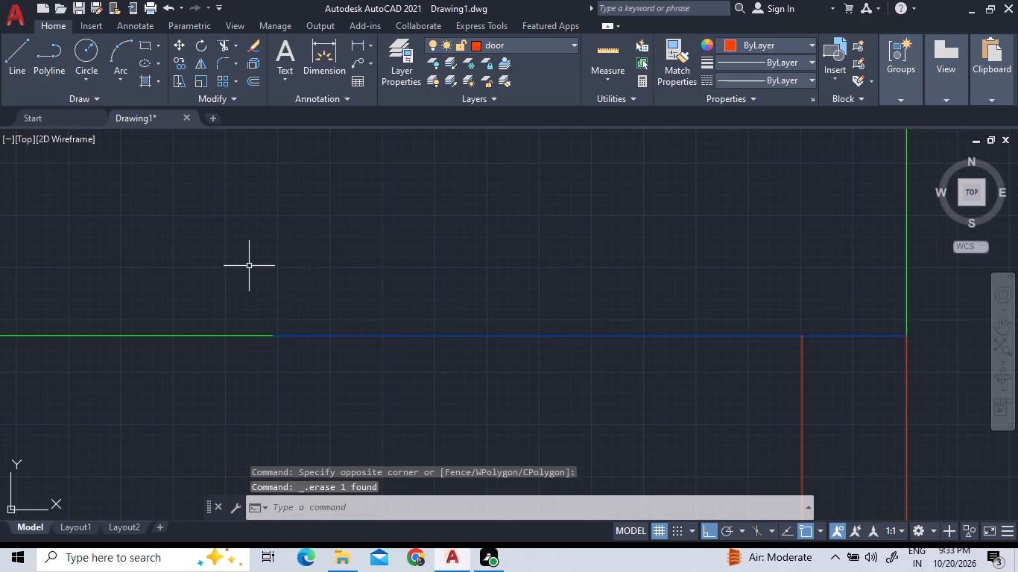
Join the green wall line and the overlapping blue dimension-layer line along the 12' room's lower wall into one line.
click(503, 338)
click(501, 322)
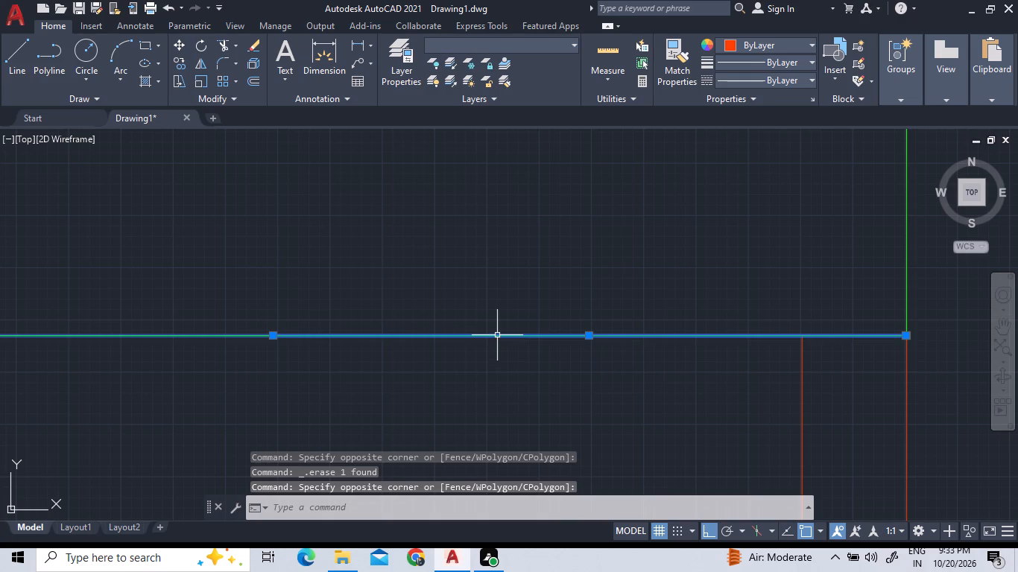
text(j)
key(space)
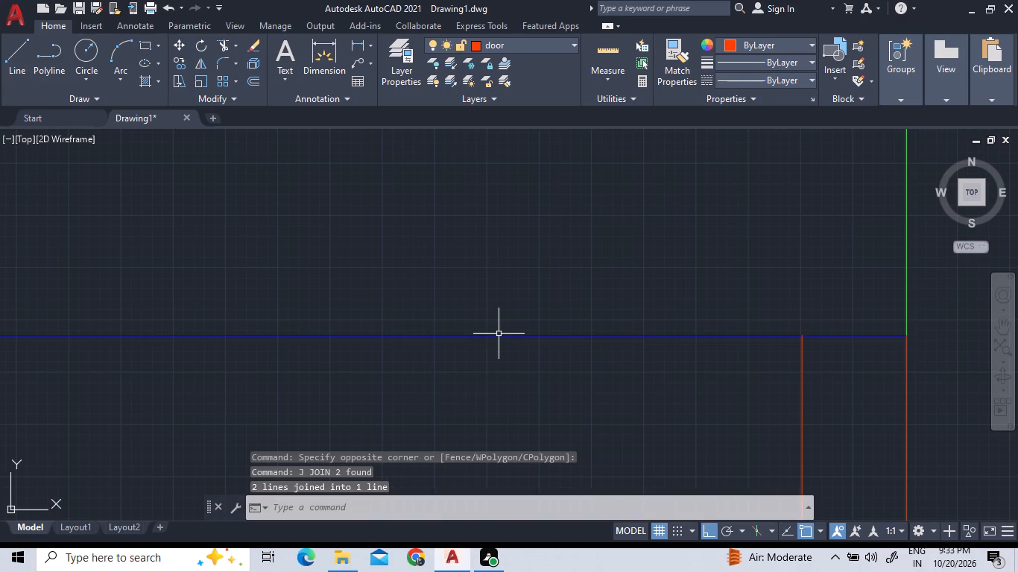
Assign the joined lower wall line of the 15'-4" by 12' room to layer 0.
scroll(496, 346, down, 7)
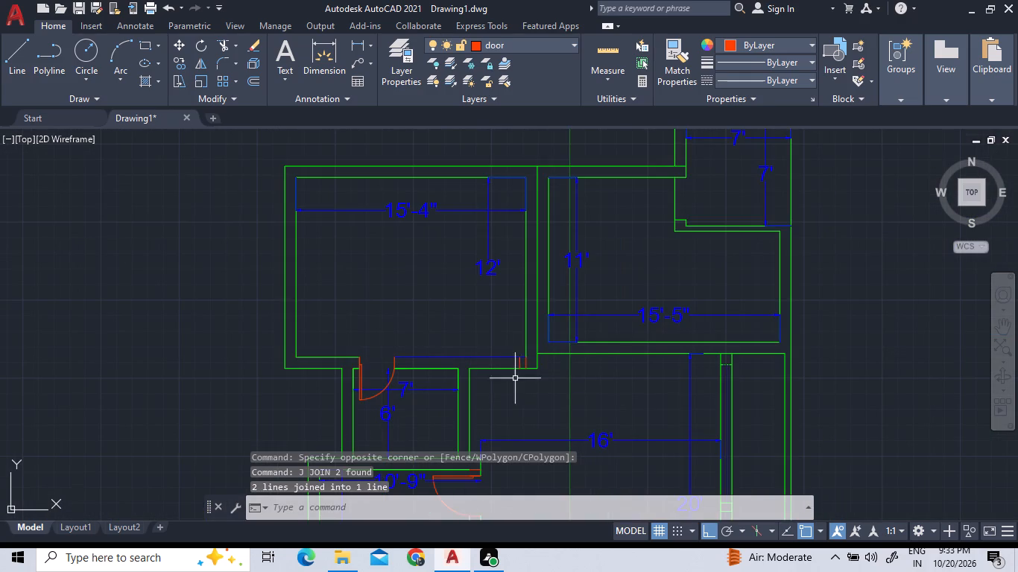
click(495, 359)
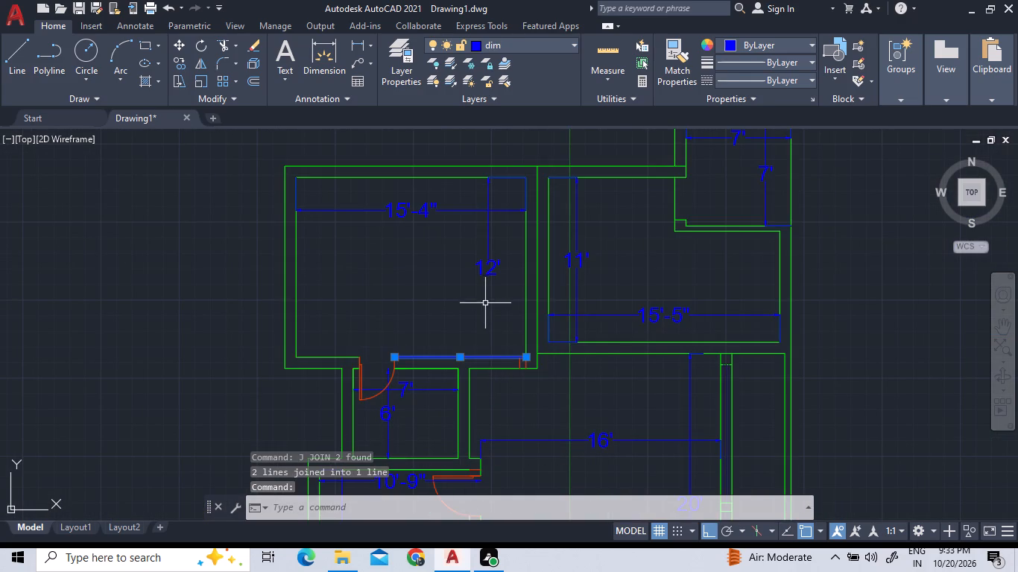
click(490, 41)
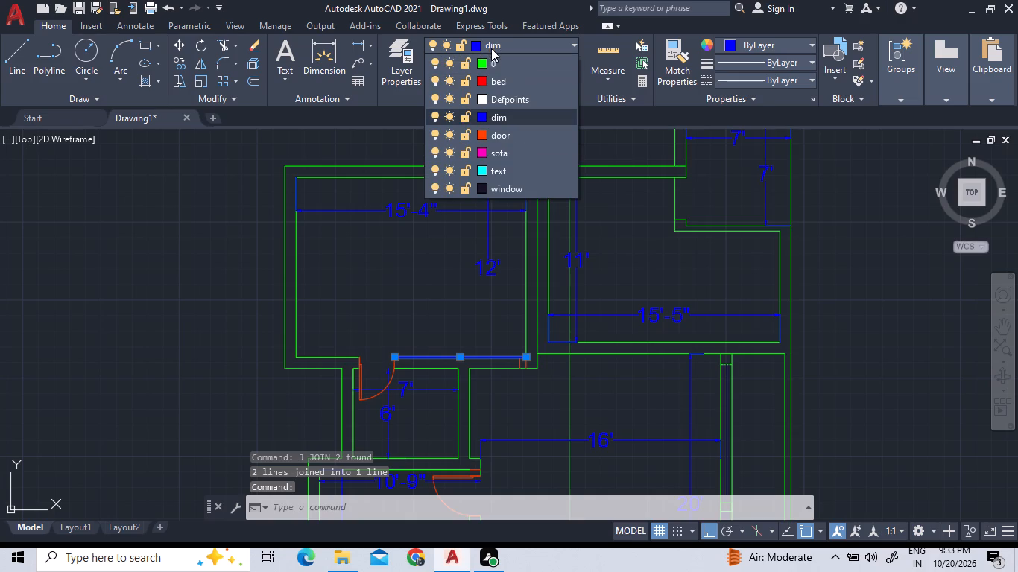
click(491, 61)
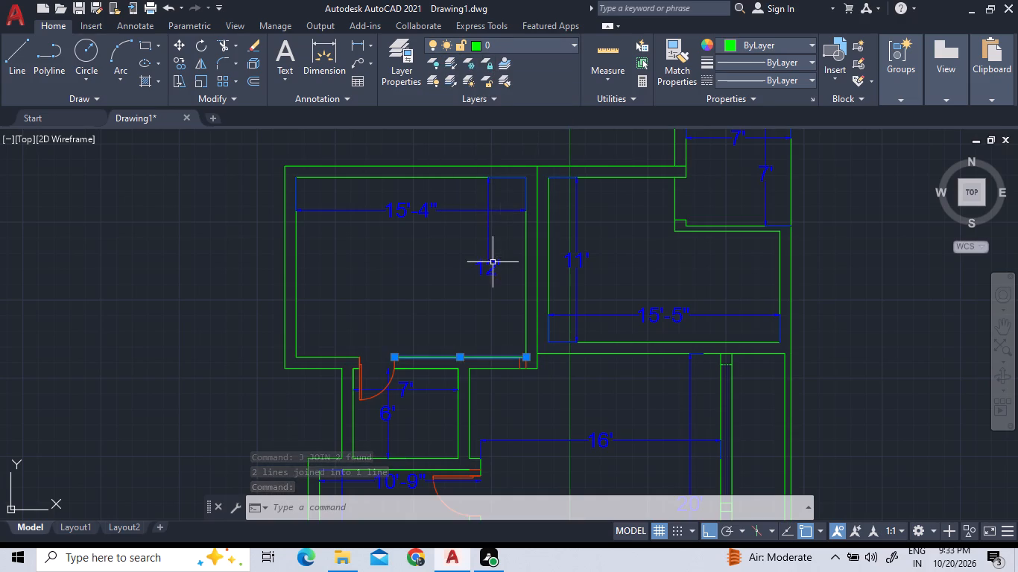
key(Escape)
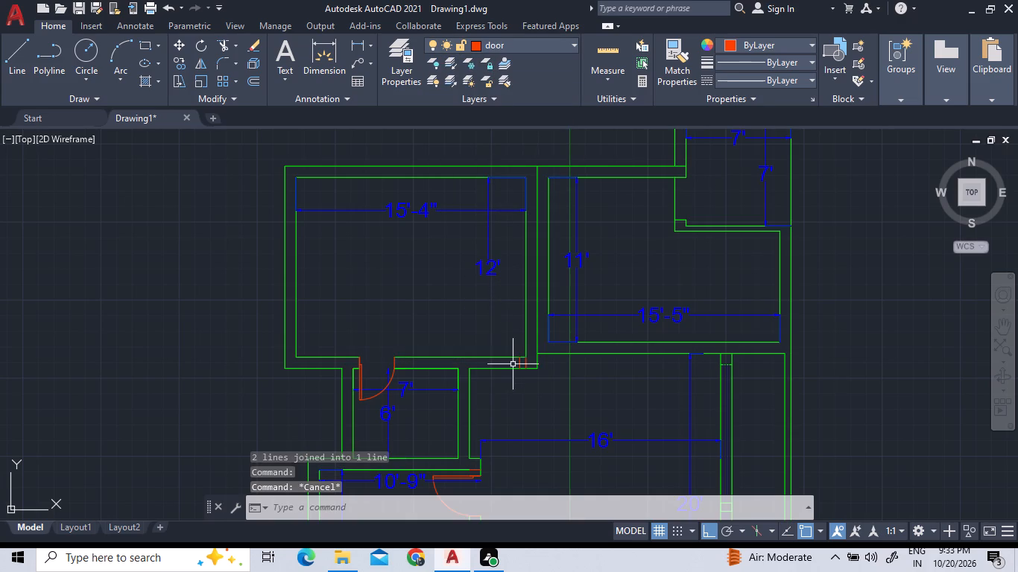
Copy the 7' by 6' room's door about 8'-1" horizontally along the wall, close to the offset jamb line.
scroll(513, 365, up, 3)
scroll(515, 366, down, 2)
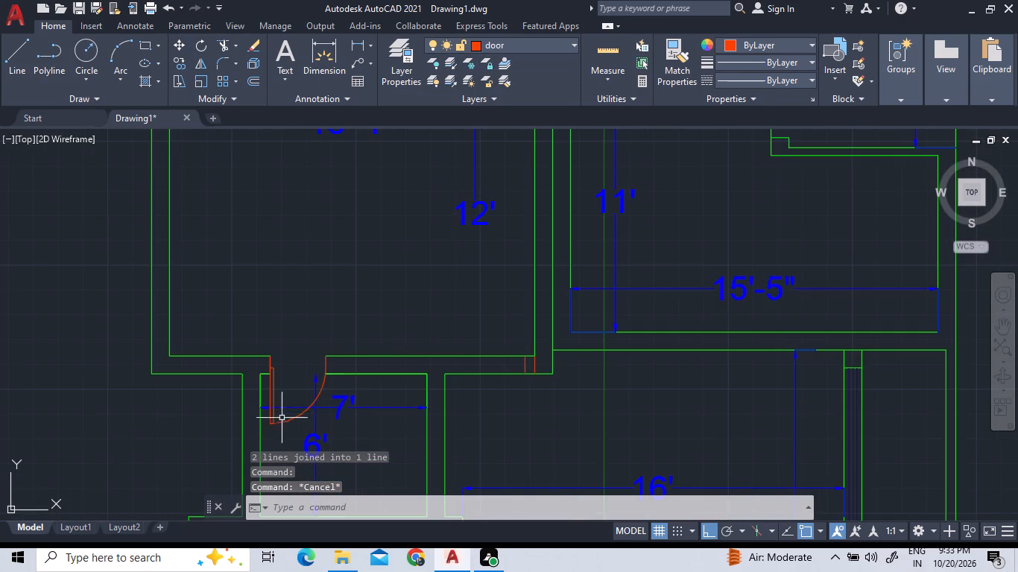
click(288, 430)
click(277, 419)
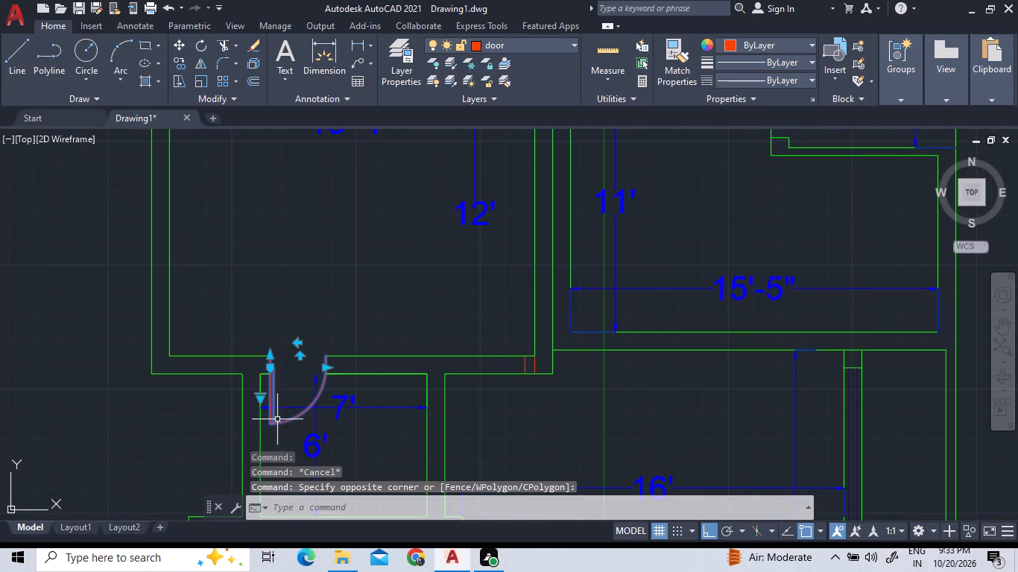
right_click(286, 289)
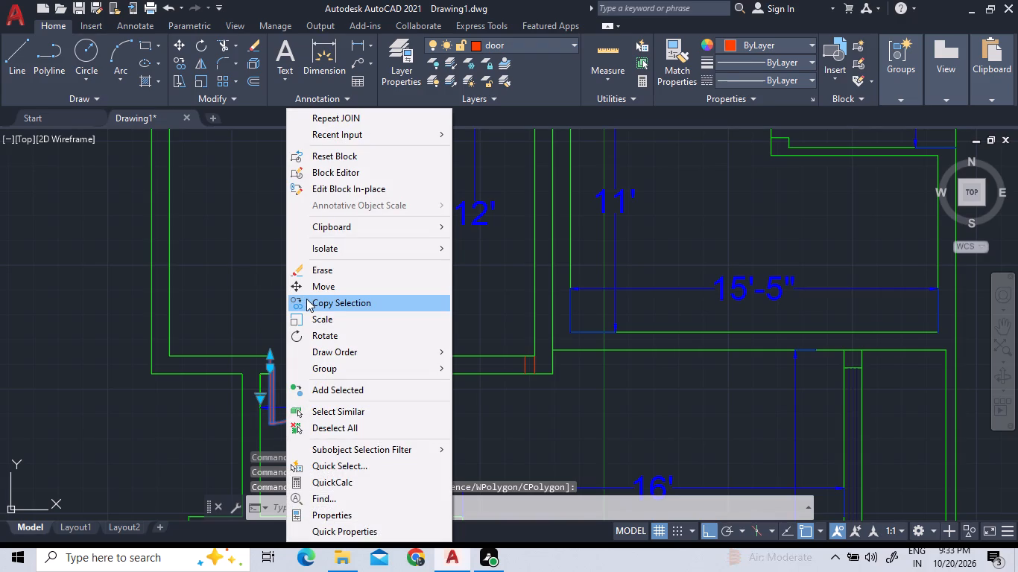
click(306, 299)
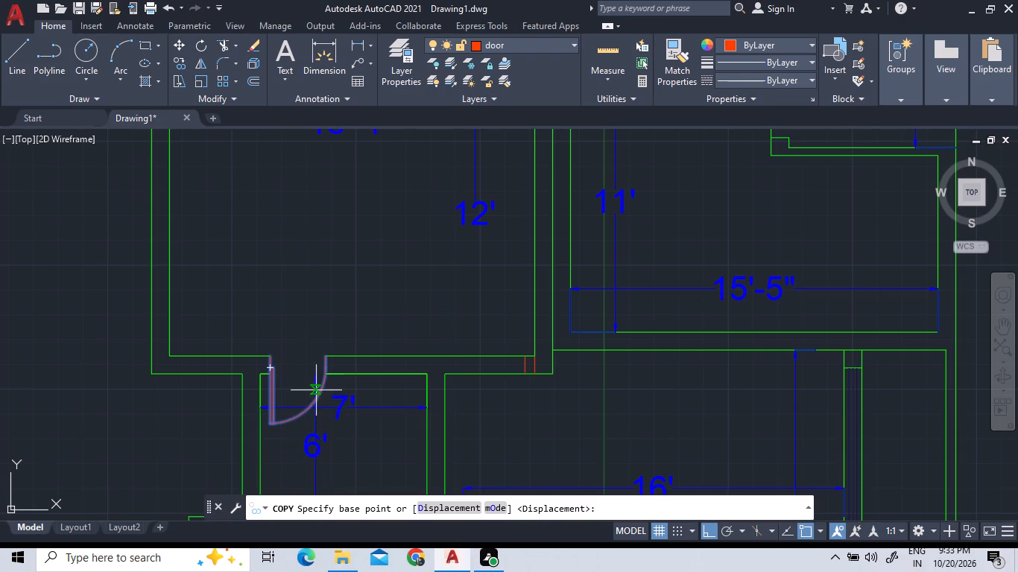
scroll(316, 390, up, 3)
click(335, 378)
scroll(663, 384, down, 4)
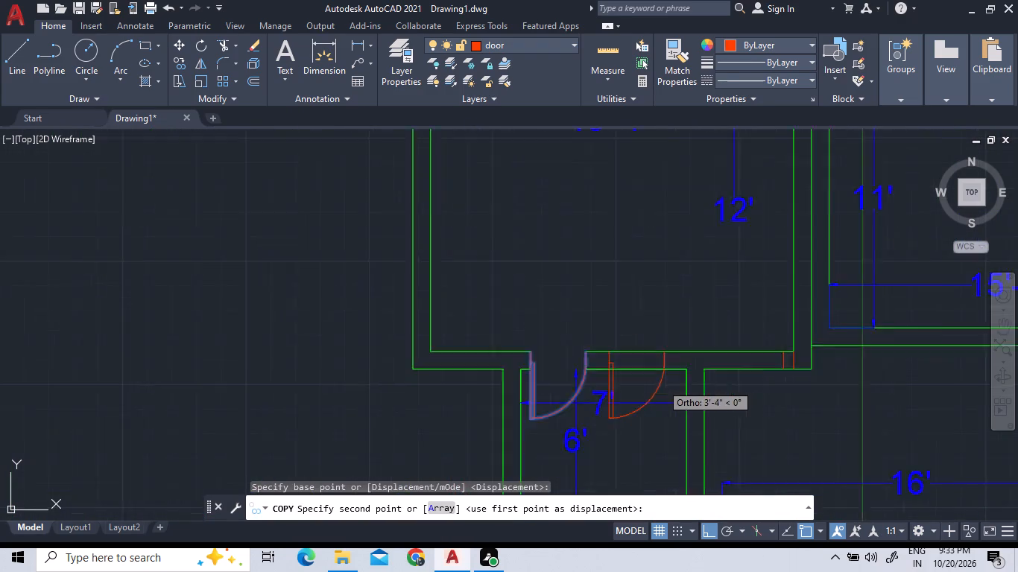
scroll(755, 386, up, 3)
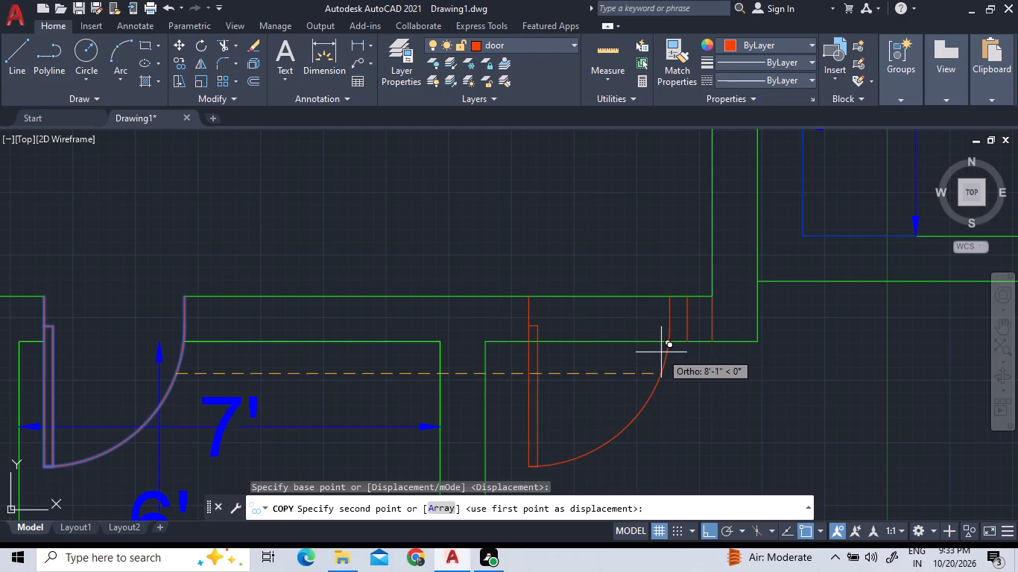
click(661, 352)
key(Escape)
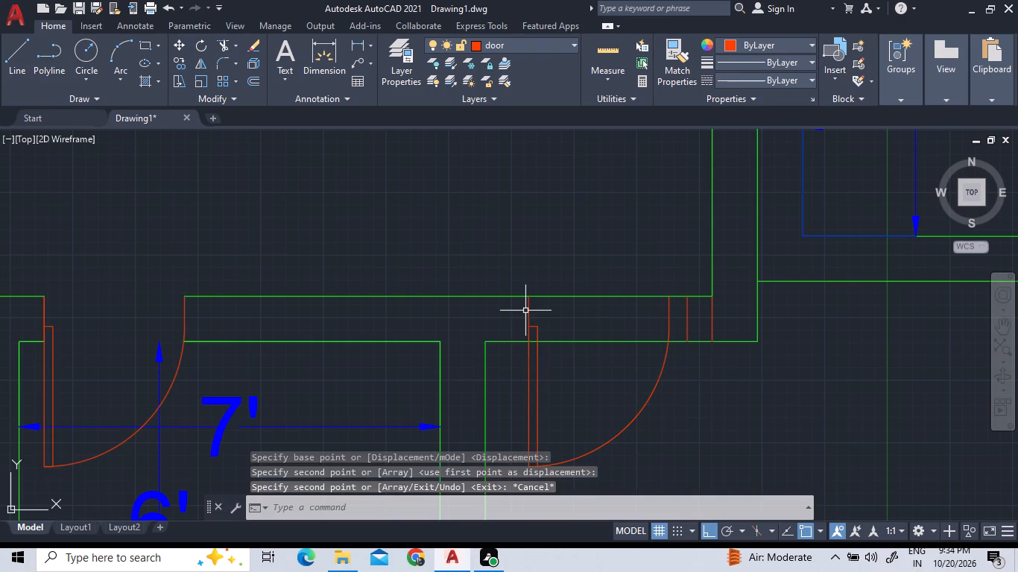
Flip the copied door so its leaf swings up into the 15'-4" by 12' room.
drag(540, 326, 508, 314)
click(506, 314)
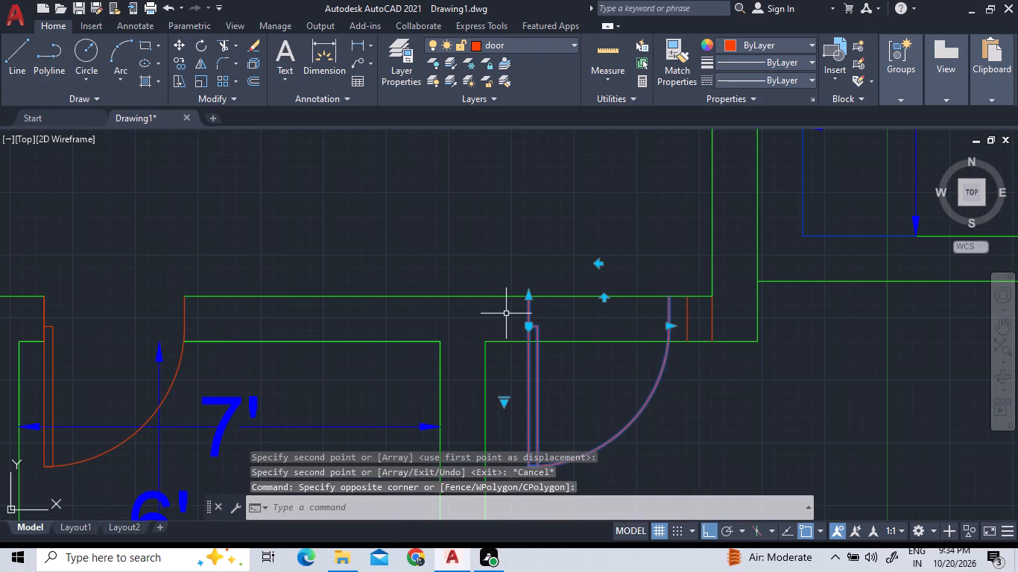
scroll(617, 299, up, 4)
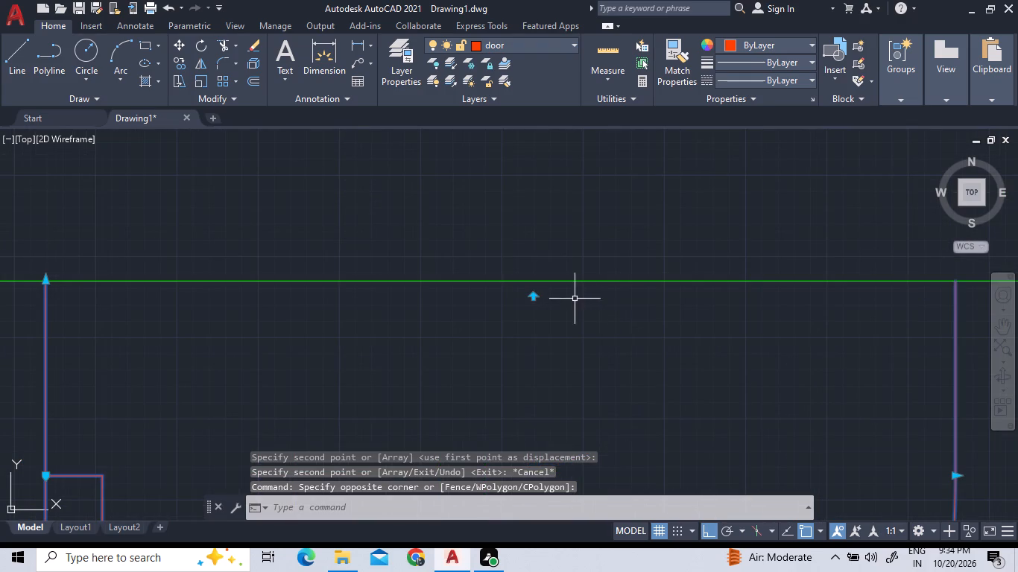
click(534, 296)
scroll(541, 342, down, 4)
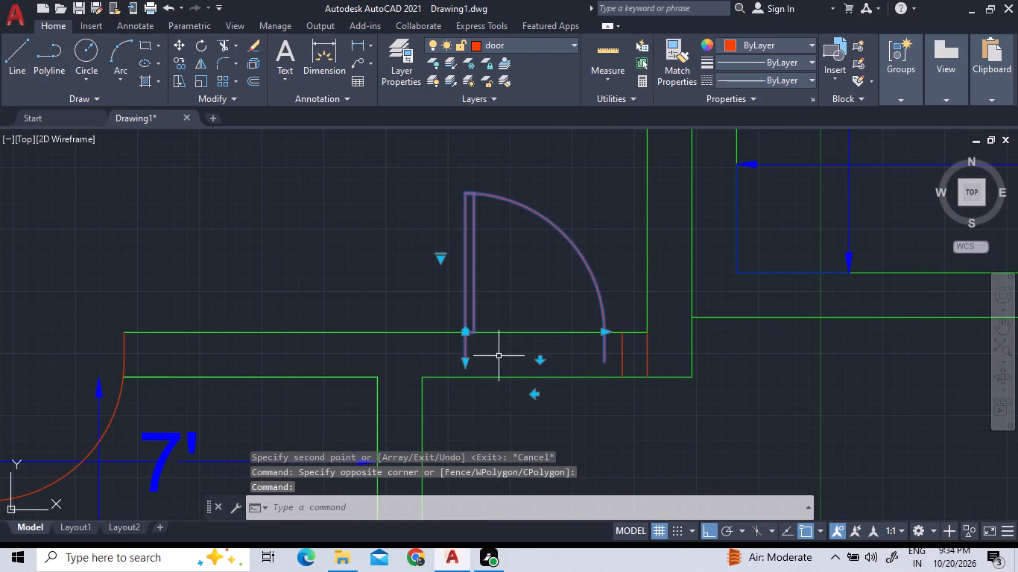
Flip the copied door horizontally so its leaf hinges on the side nearest the offset jamb line.
click(536, 398)
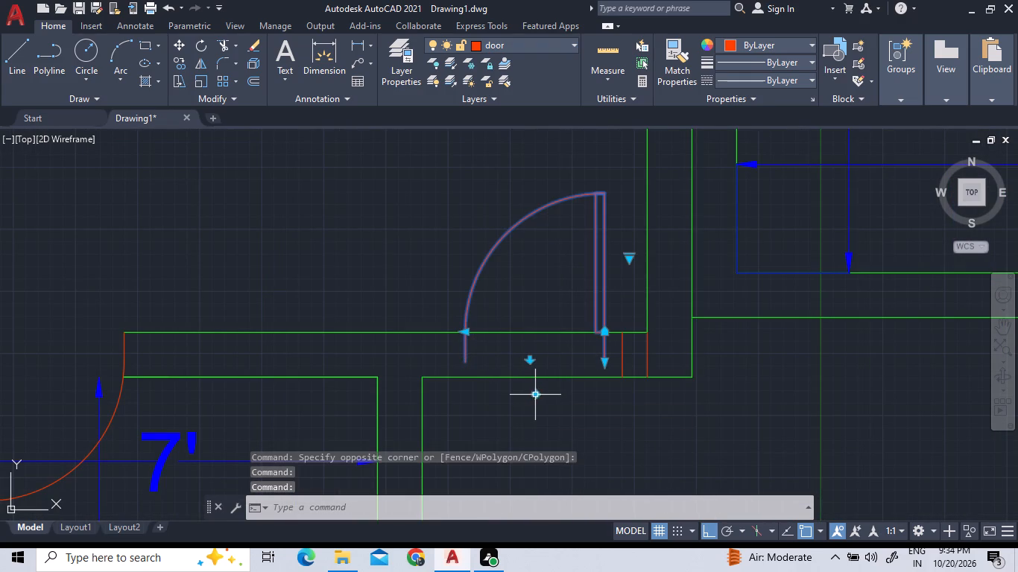
Move the door from its frame's lower endpoint to the lower end of the offset jamb line in the 15'-4" by 12' room.
scroll(580, 374, up, 2)
right_click(586, 372)
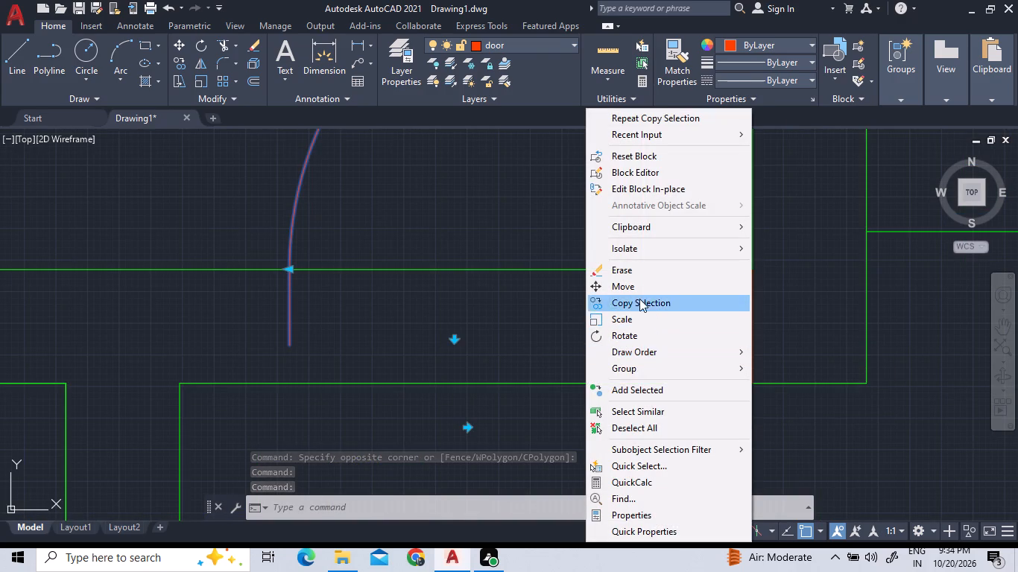
click(645, 287)
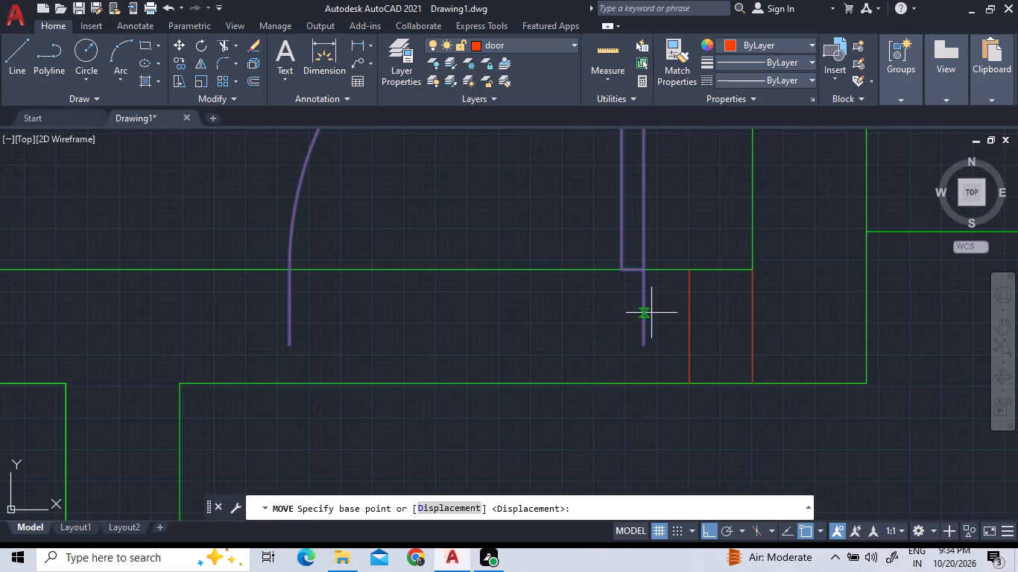
click(644, 348)
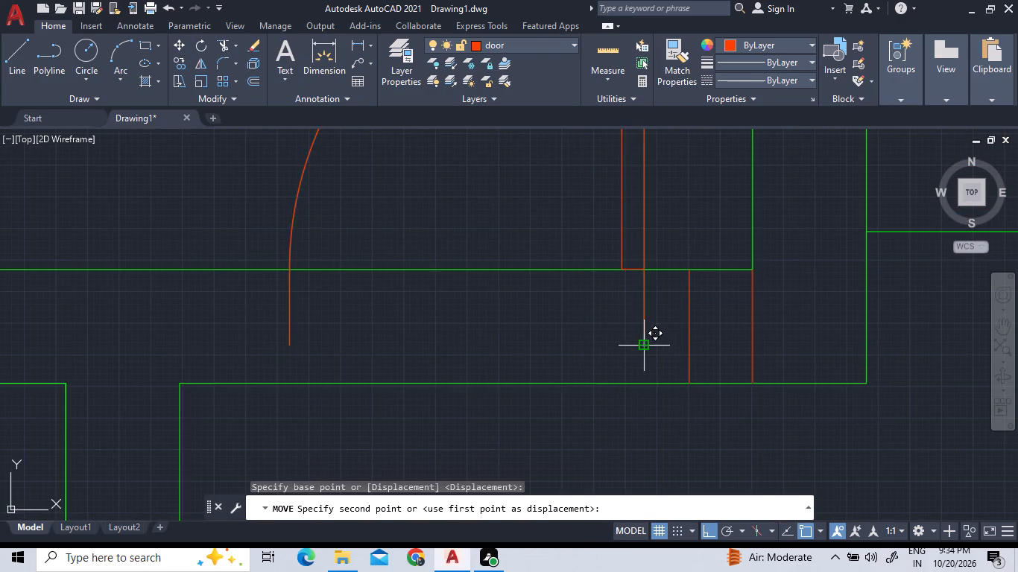
click(686, 381)
Quick-measure the moved door and the lower wall of the 15'-4" by 12' room.
scroll(680, 395, down, 4)
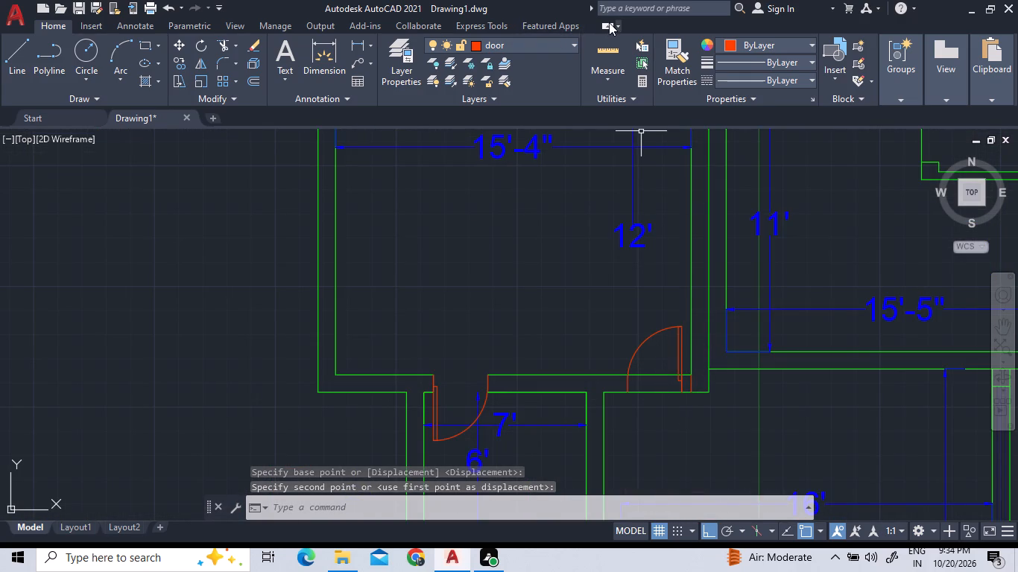
click(614, 63)
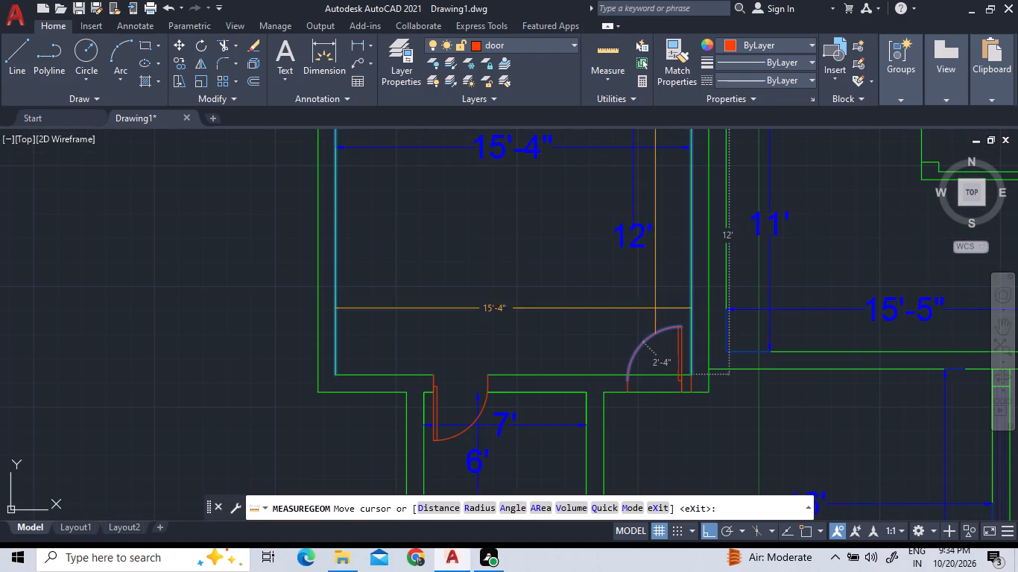
right_click(542, 321)
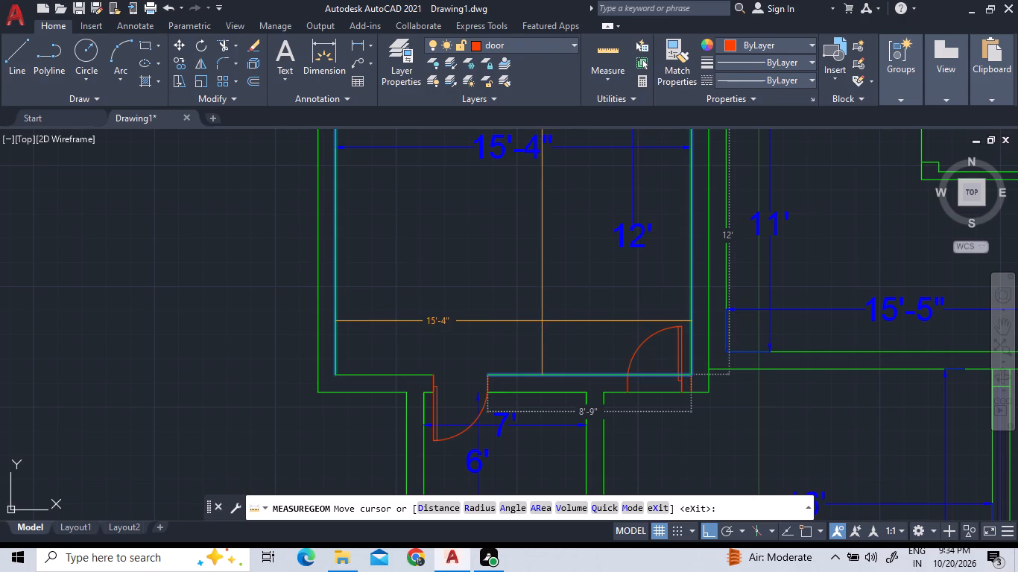
click(572, 44)
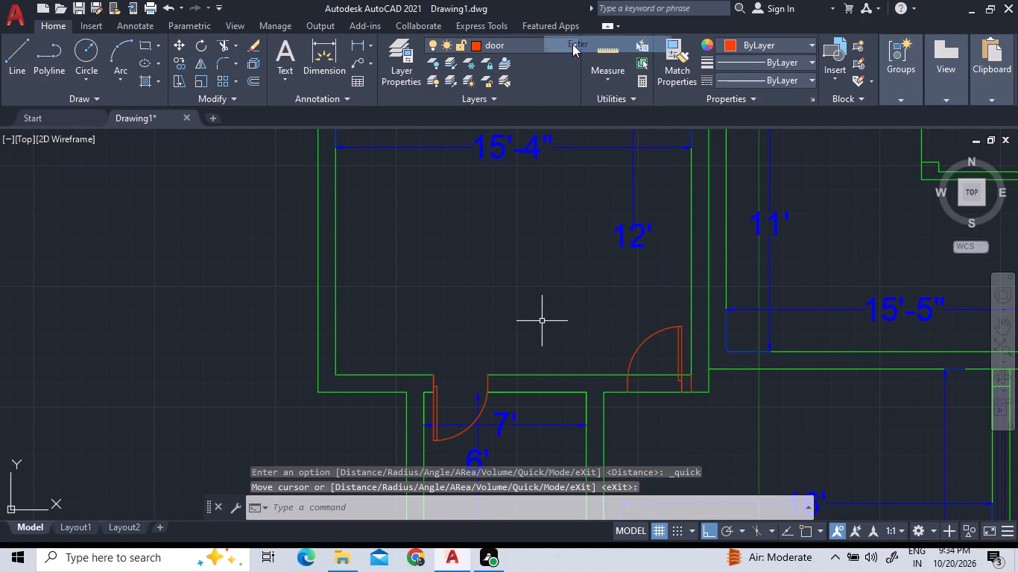
Stretch the door's width about 1'-0" to the left so its frame meets the corner of the 7' by 6' room's wall.
click(648, 365)
click(630, 340)
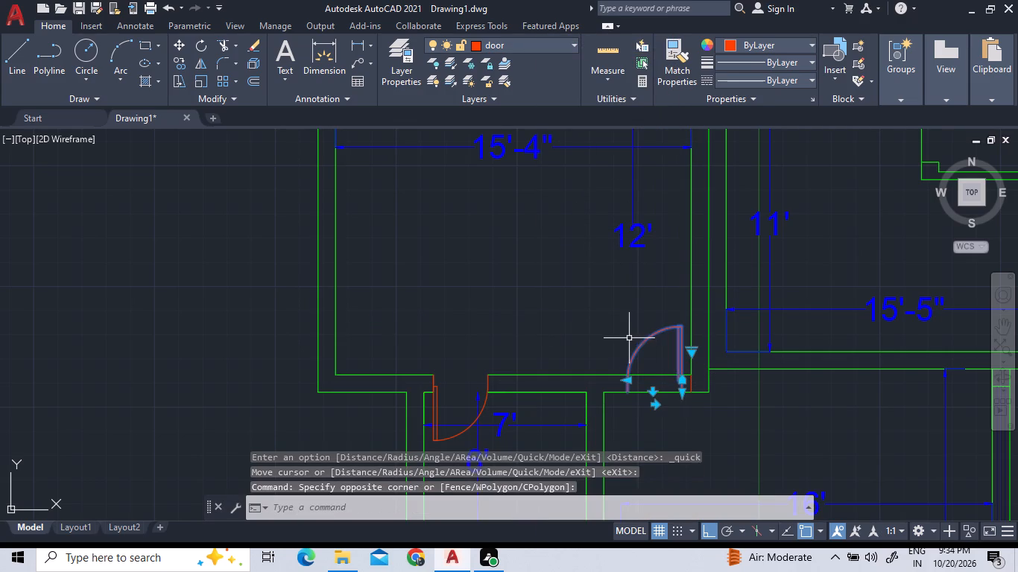
scroll(629, 374, up, 4)
scroll(625, 412, down, 4)
scroll(627, 469, up, 4)
scroll(742, 469, up, 3)
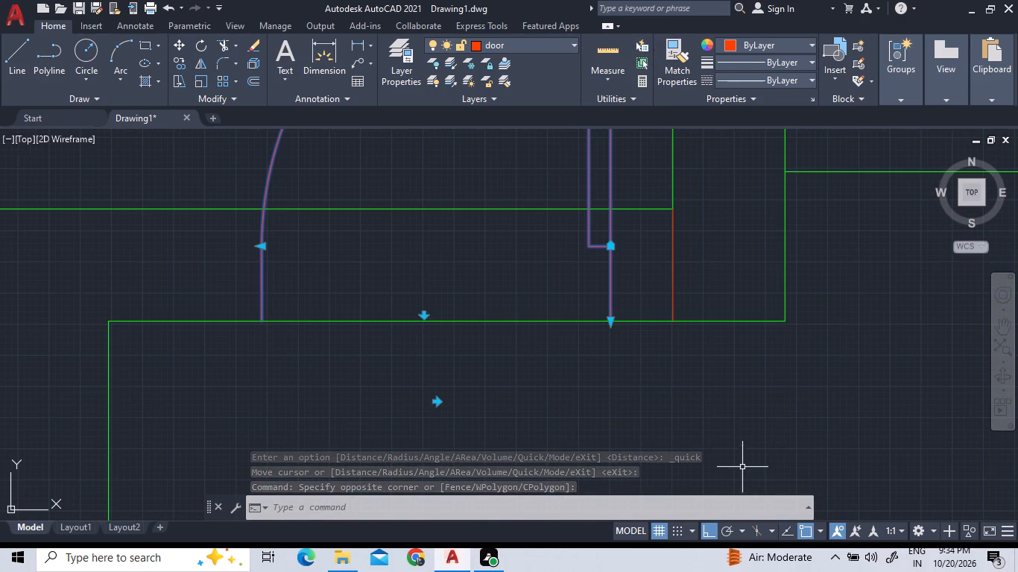
click(265, 246)
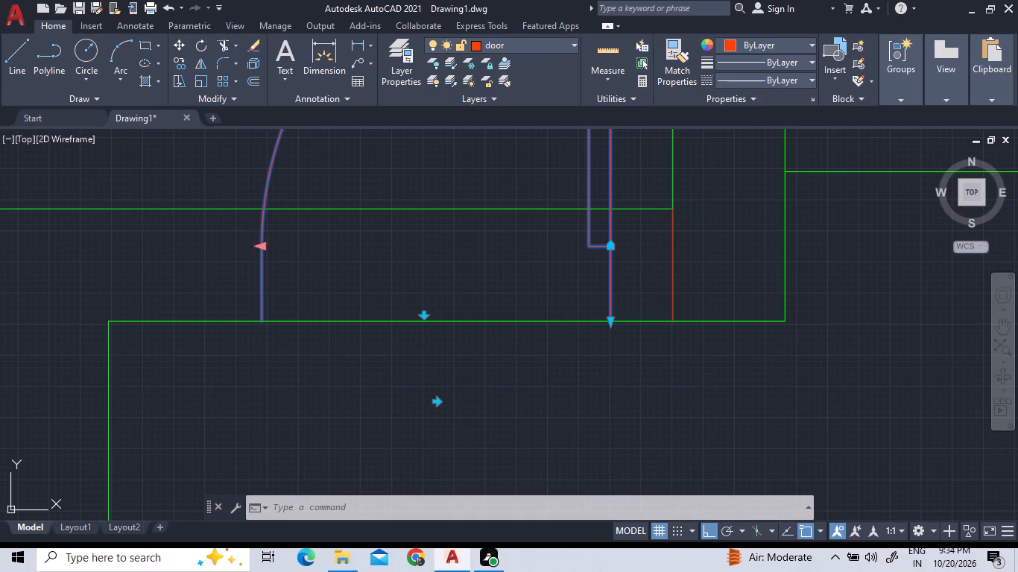
click(110, 249)
scroll(389, 418, down, 3)
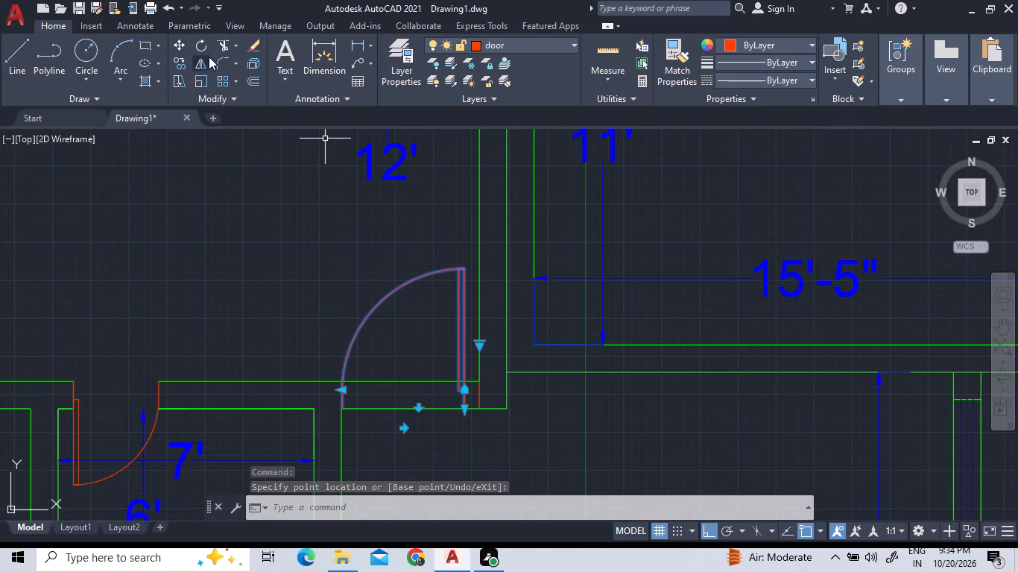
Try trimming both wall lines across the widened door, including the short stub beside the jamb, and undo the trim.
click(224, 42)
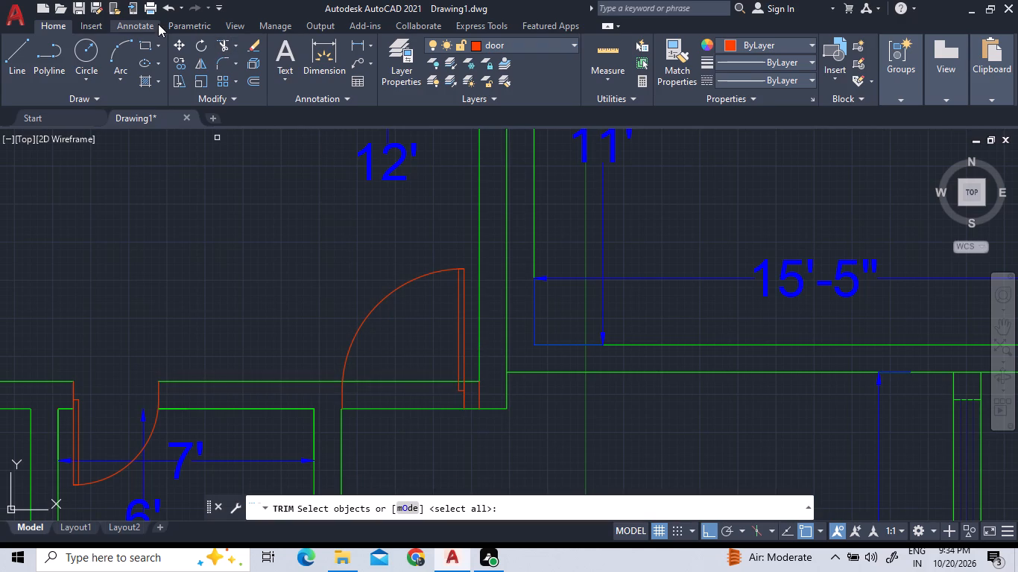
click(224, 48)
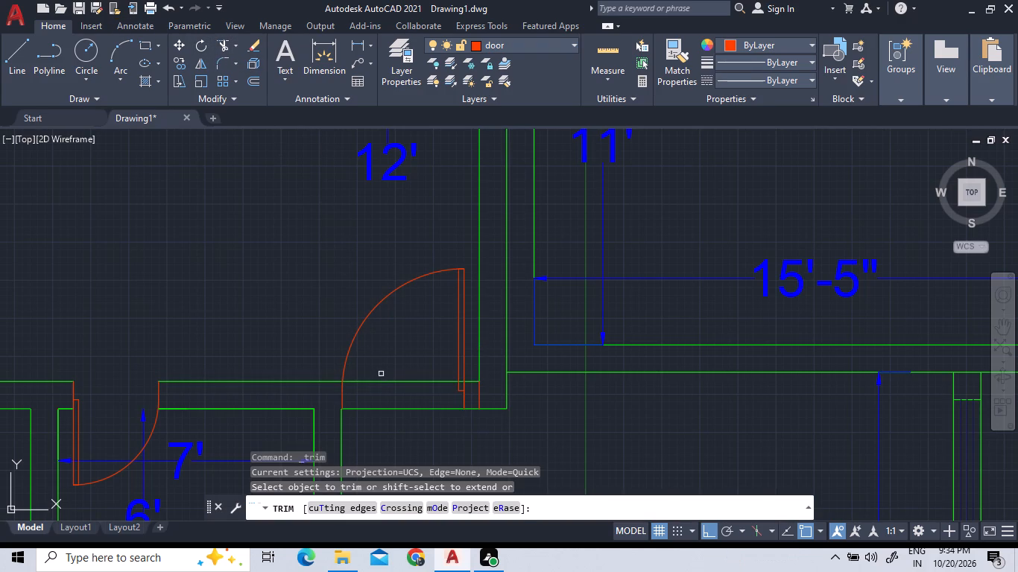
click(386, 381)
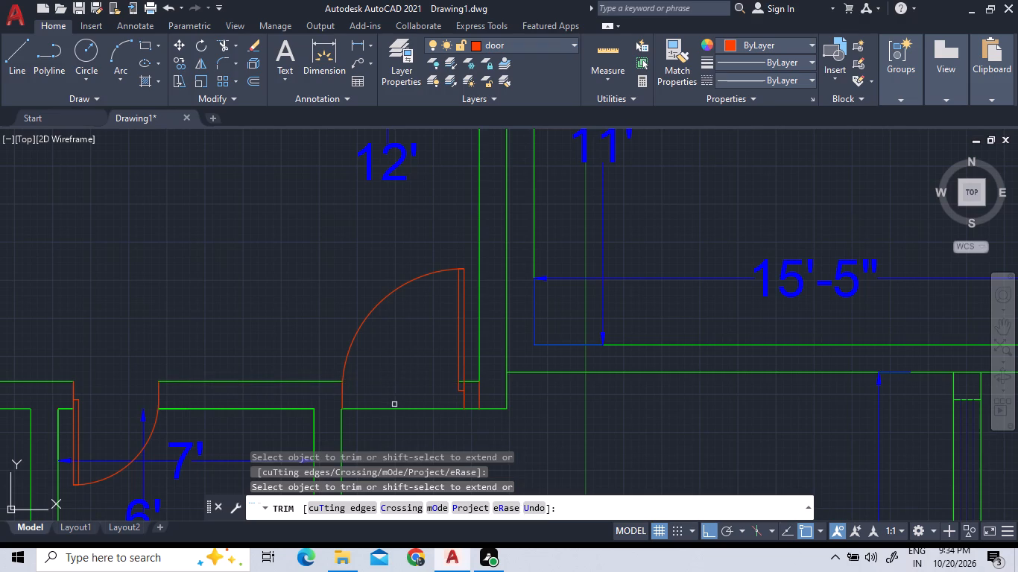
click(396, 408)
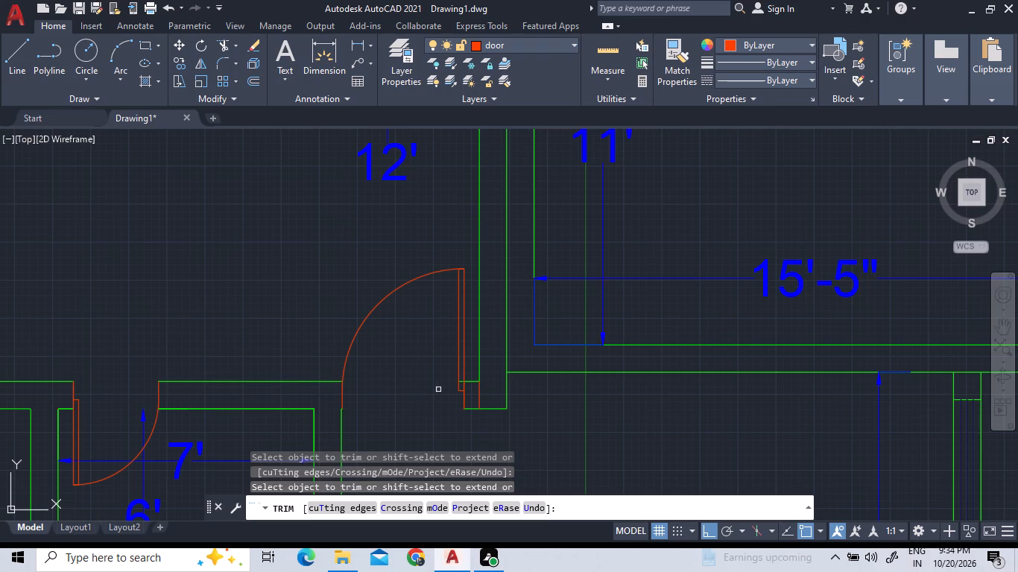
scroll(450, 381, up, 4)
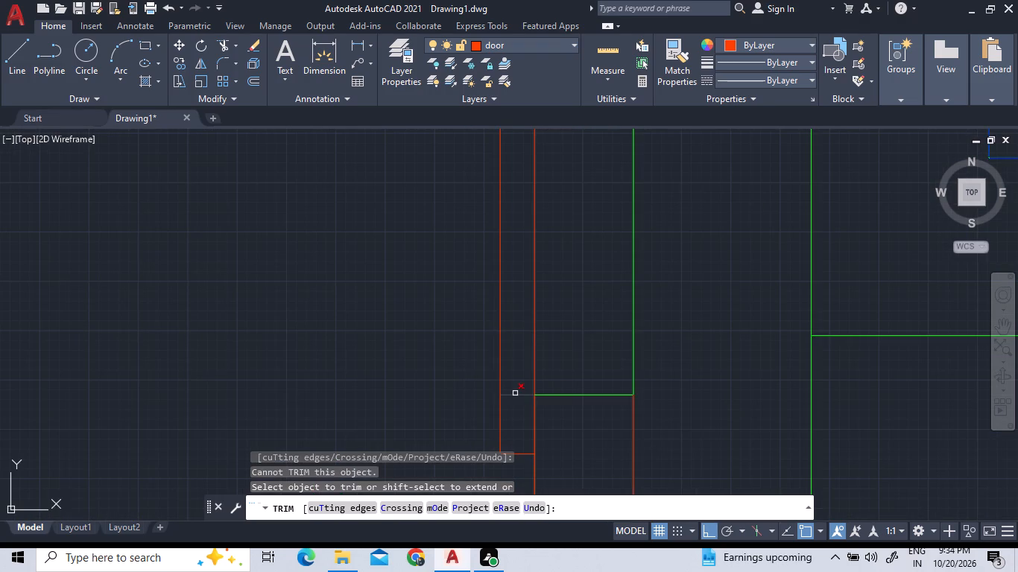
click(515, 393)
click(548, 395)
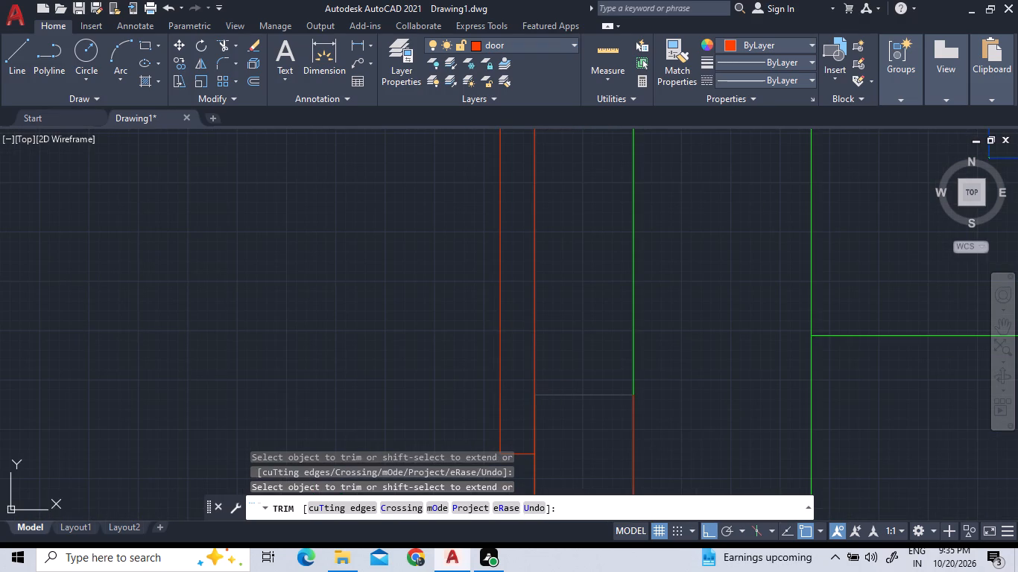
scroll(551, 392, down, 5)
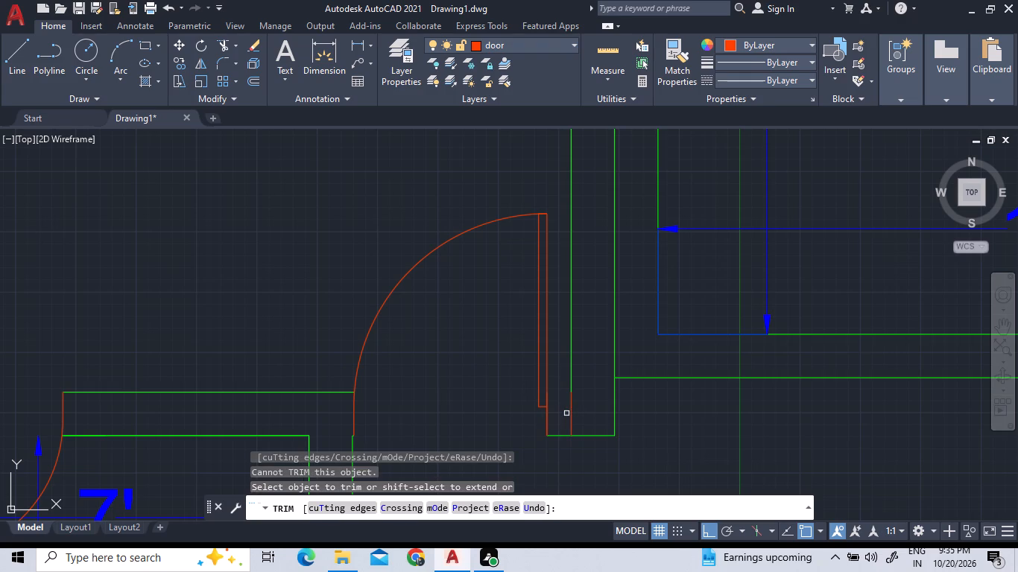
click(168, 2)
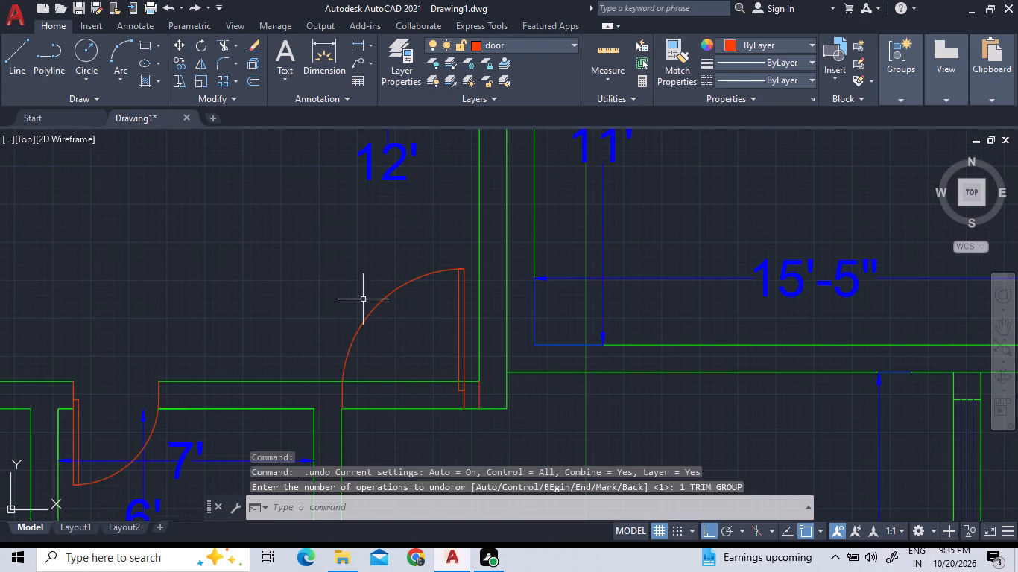
Trim both wall lines across the widened door's opening and inside its leaf, and remove the leftover jamb line at the room's corner.
click(224, 44)
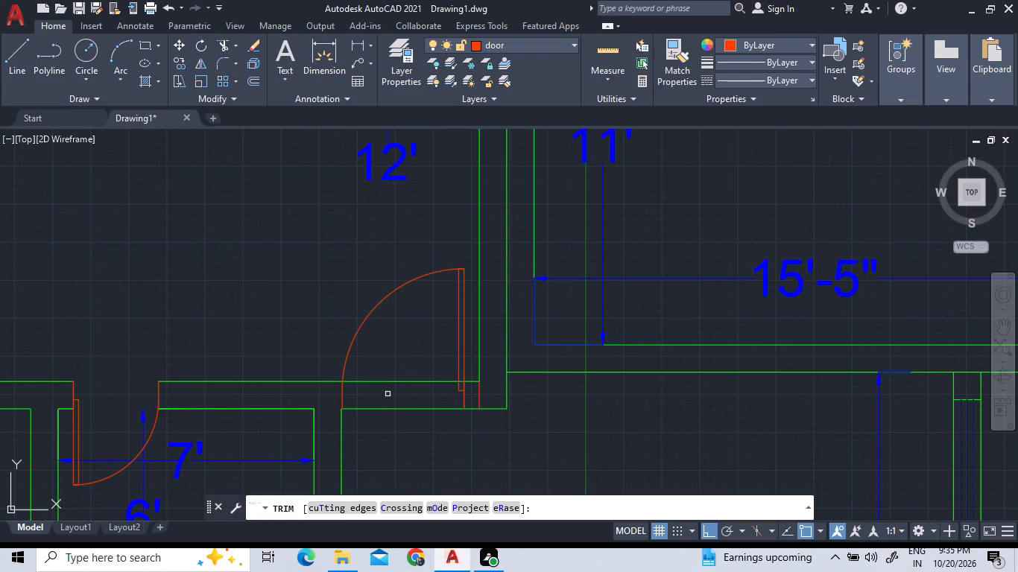
click(394, 381)
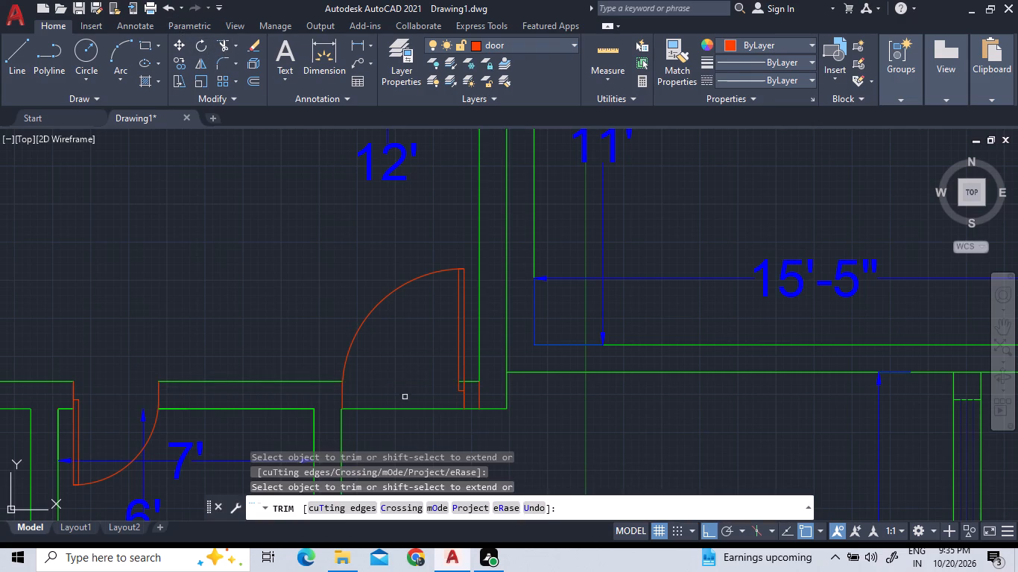
click(405, 410)
scroll(470, 384, up, 2)
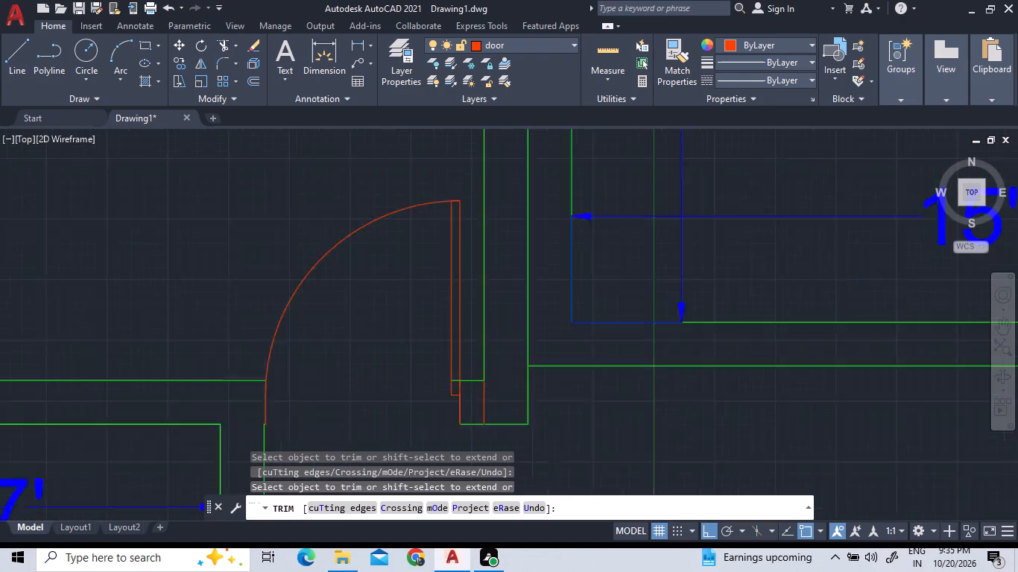
scroll(470, 384, up, 3)
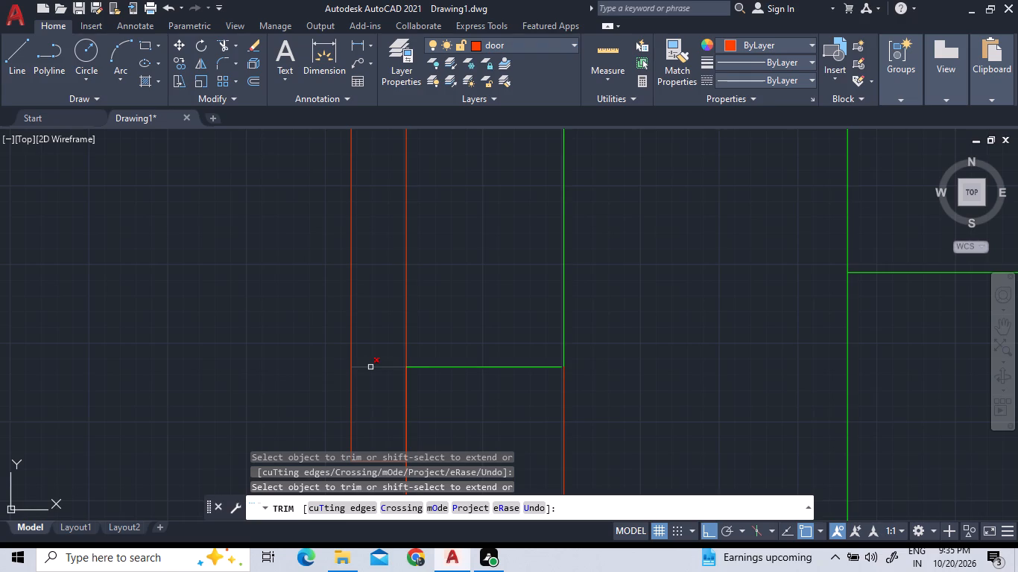
click(371, 368)
scroll(371, 368, down, 4)
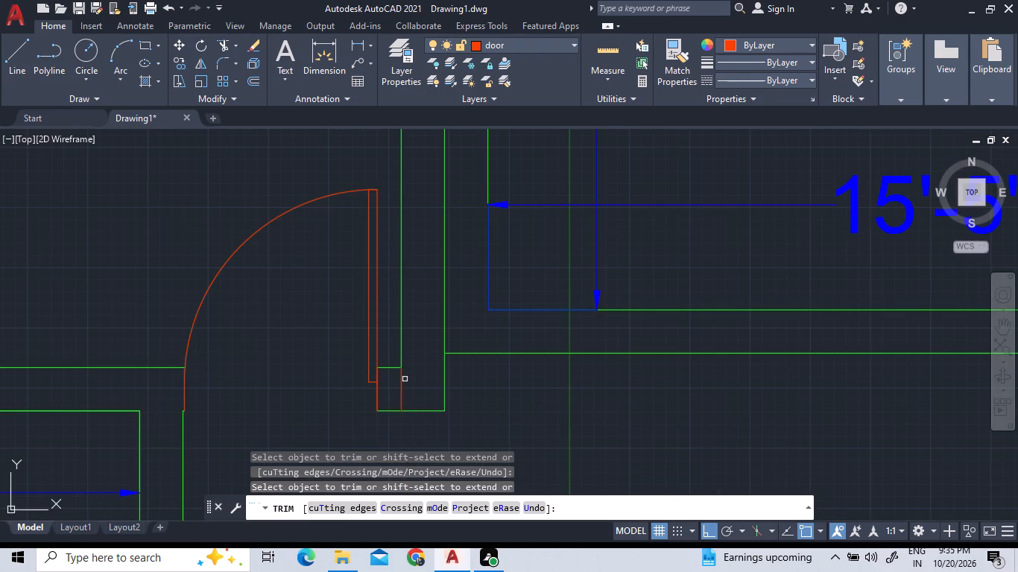
click(402, 379)
scroll(238, 357, down, 2)
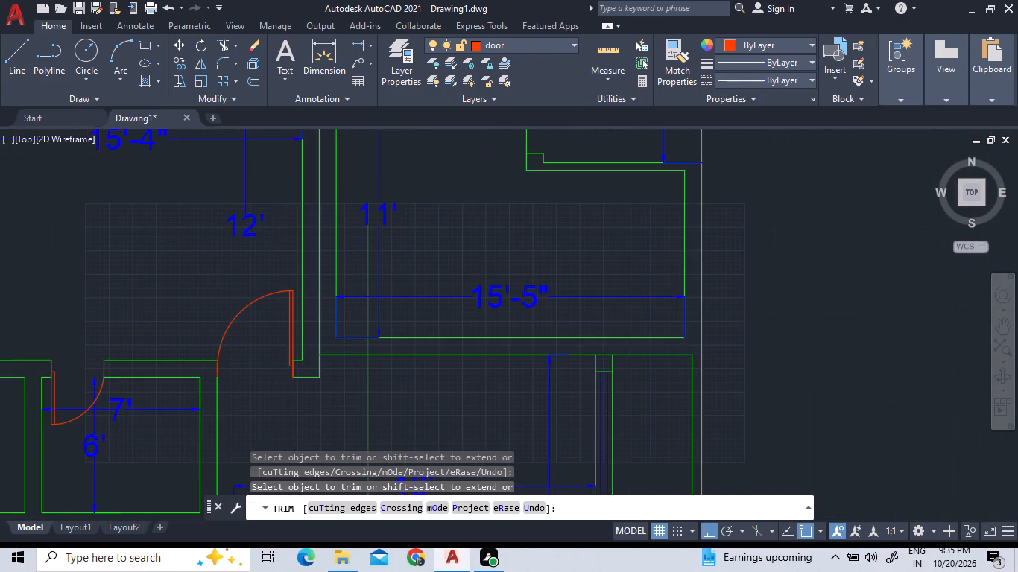
scroll(238, 356, down, 1)
right_click(234, 361)
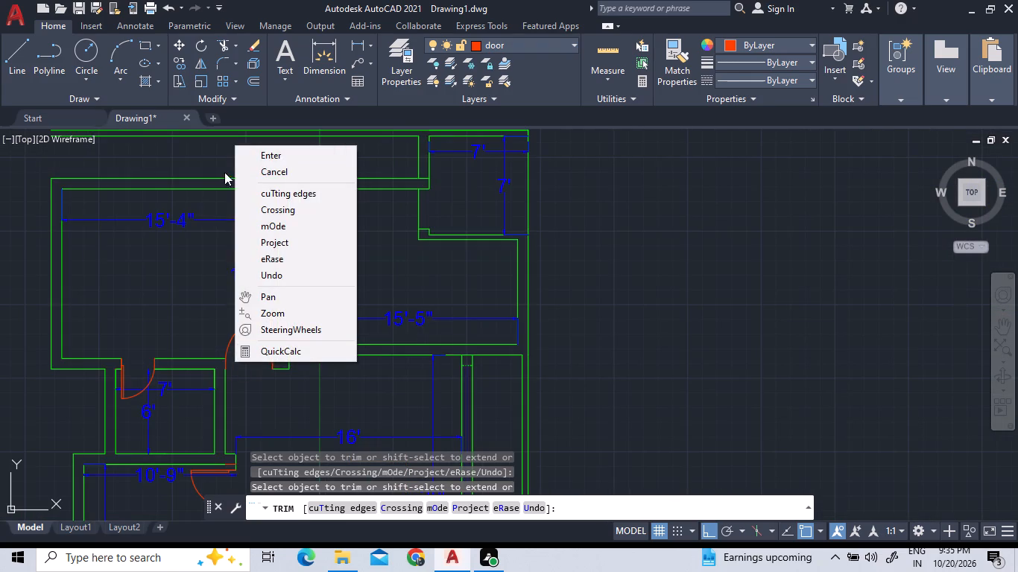
click(271, 150)
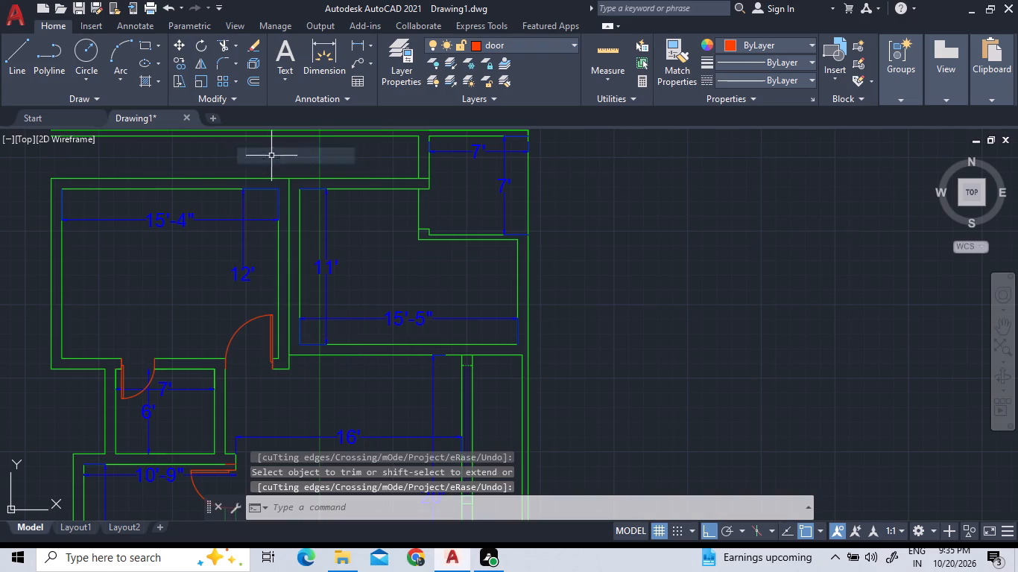
Draw a vertical jamb line across the lower wall's thickness from the 15'-5" by 11' room's lower-left inner corner.
scroll(271, 389, up, 3)
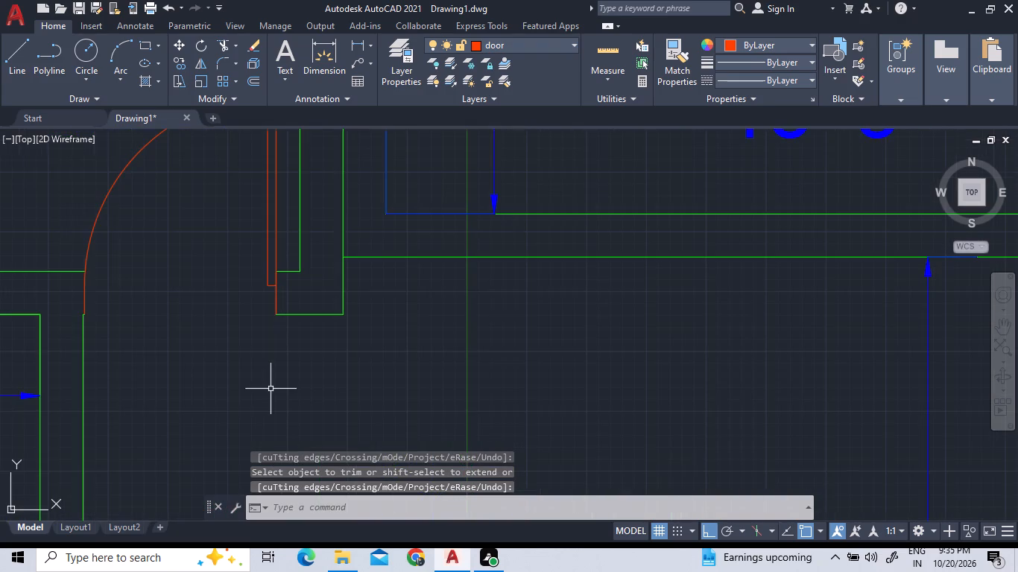
scroll(271, 388, down, 2)
scroll(376, 362, down, 1)
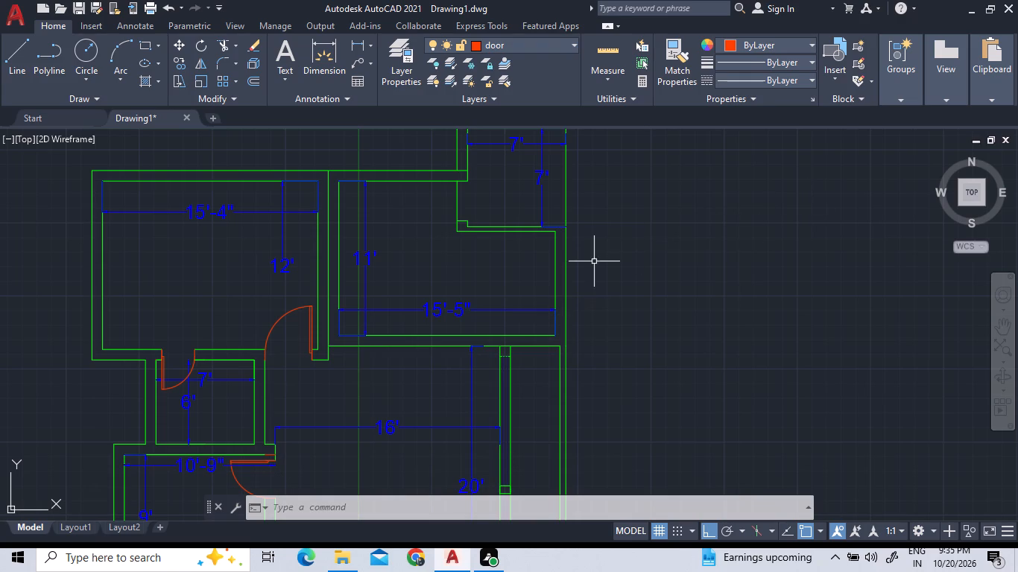
scroll(589, 325, up, 2)
scroll(556, 292, down, 2)
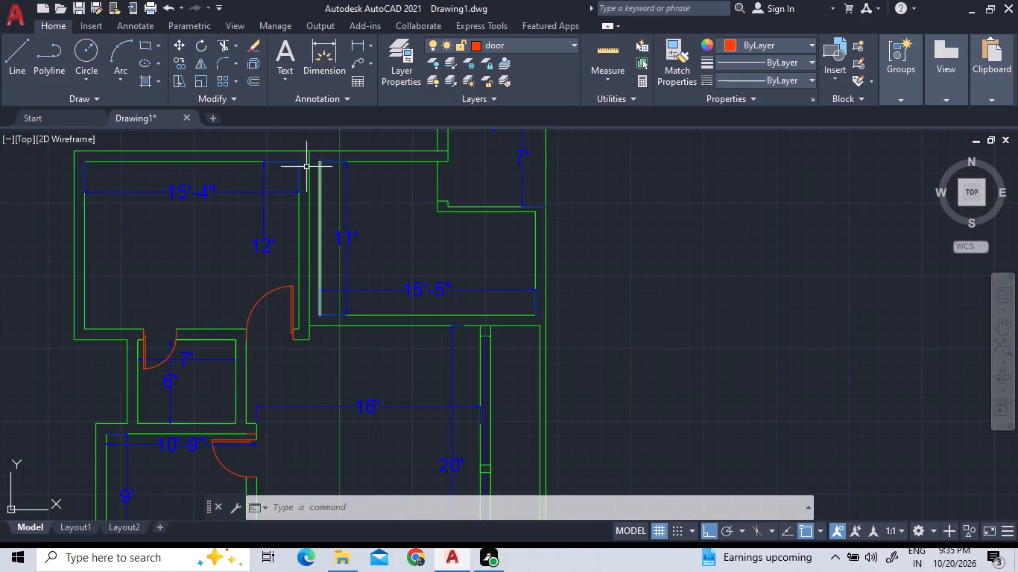
click(25, 57)
scroll(358, 341, up, 3)
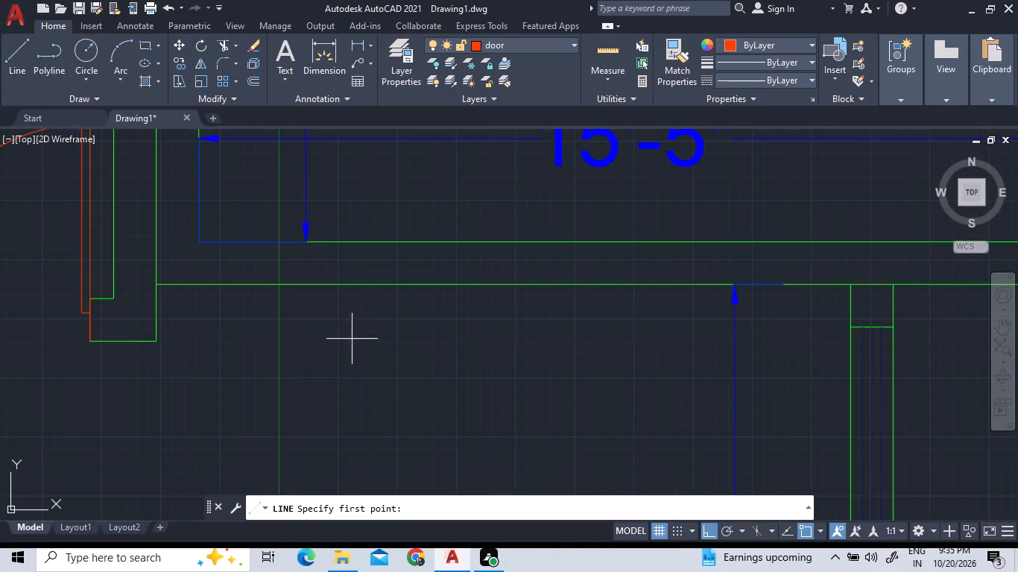
click(195, 245)
scroll(189, 299, up, 2)
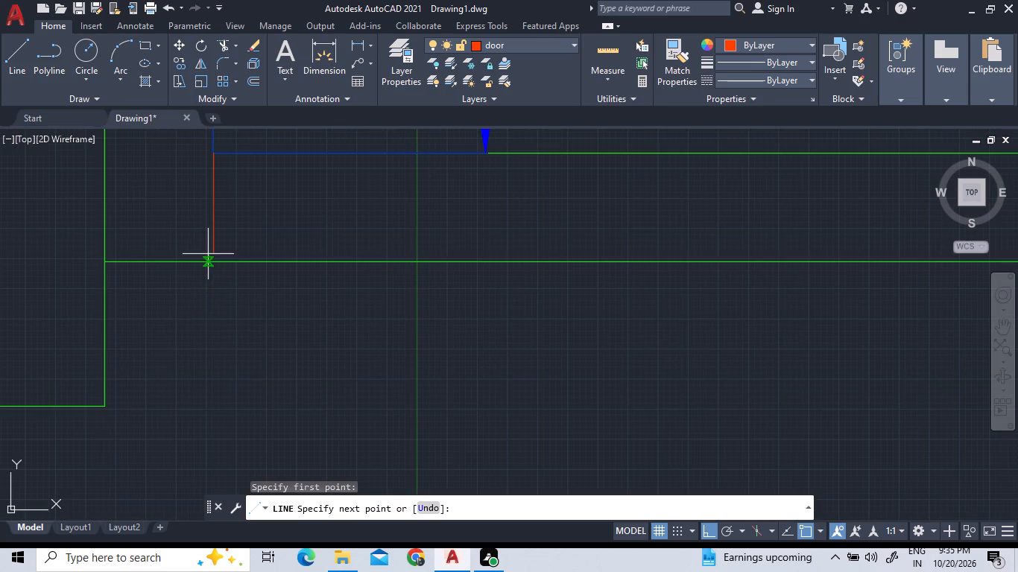
click(215, 260)
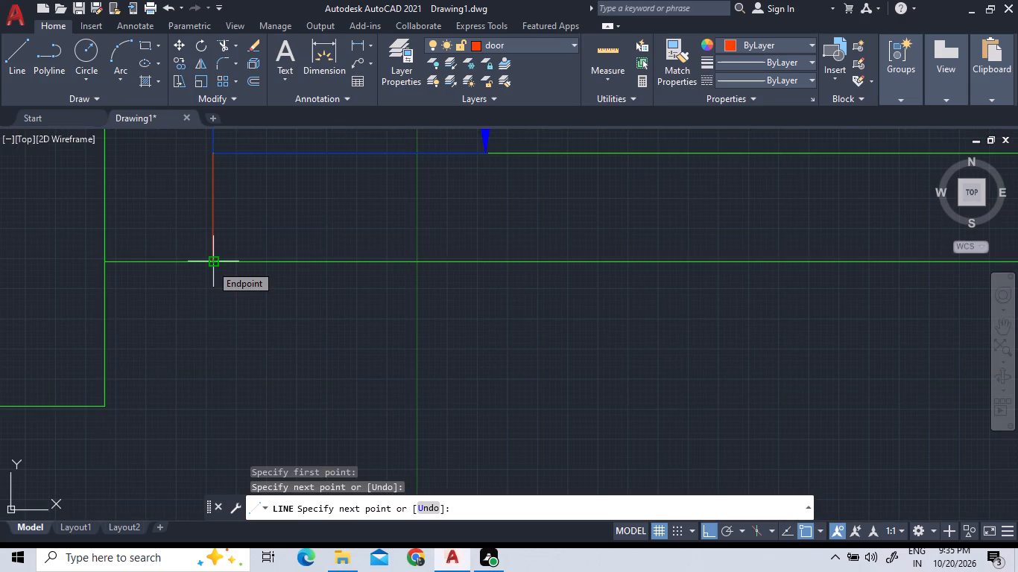
Finish the jamb line and offset it 5" into the wall, away from the 15'-5" room's lower-left inner corner.
right_click(248, 240)
click(256, 247)
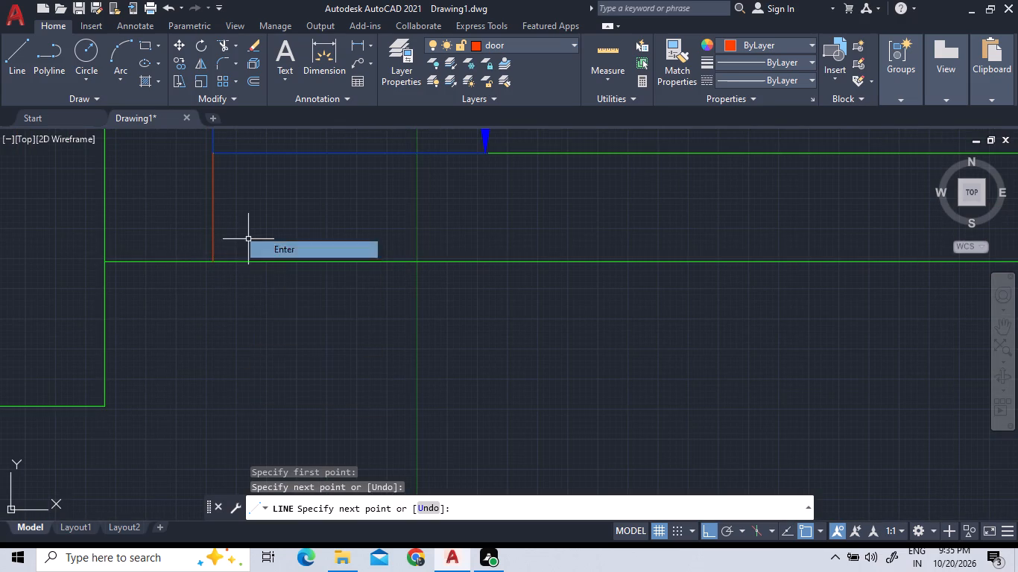
click(250, 80)
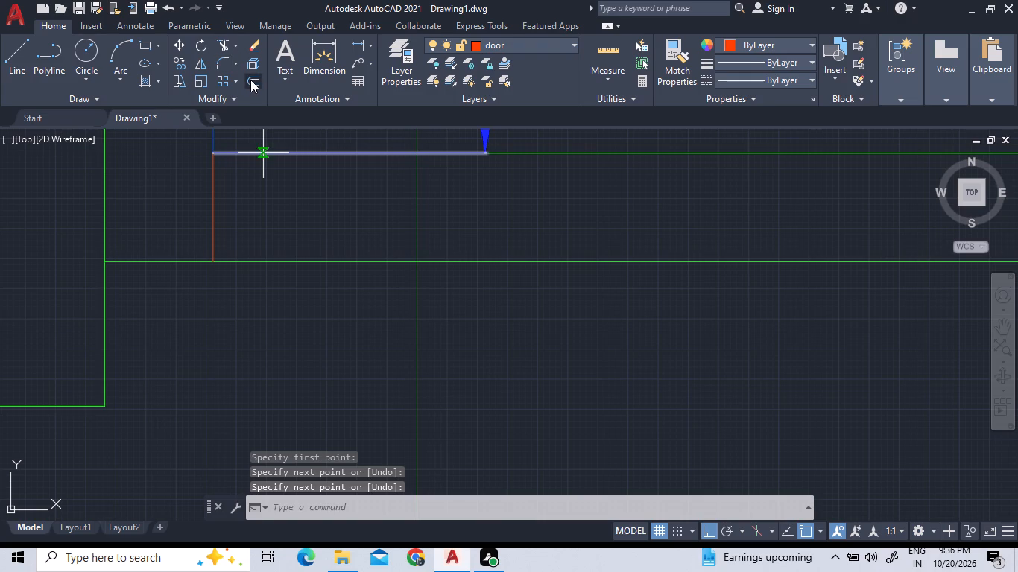
key(Return)
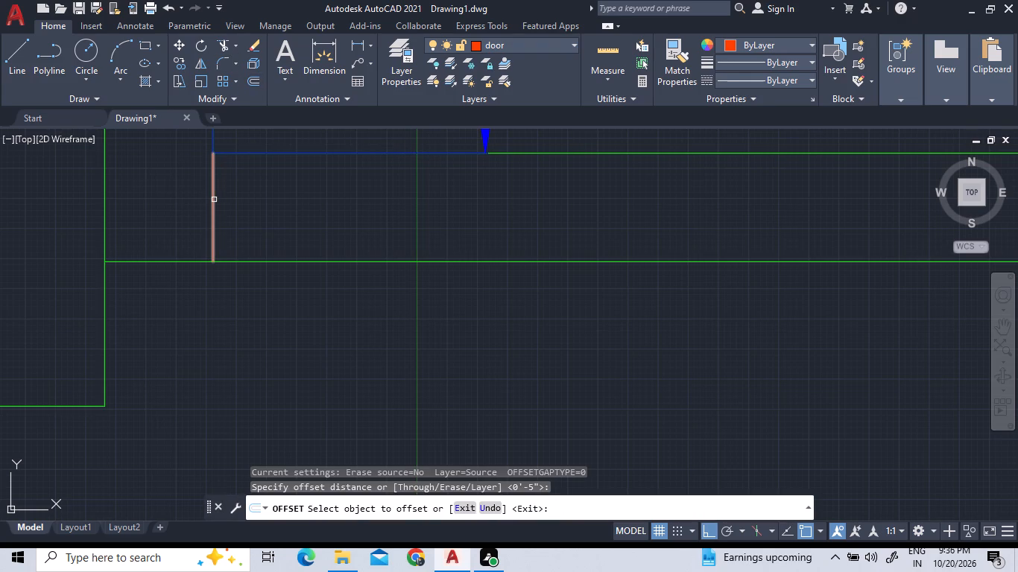
click(214, 199)
click(239, 208)
scroll(259, 232, down, 1)
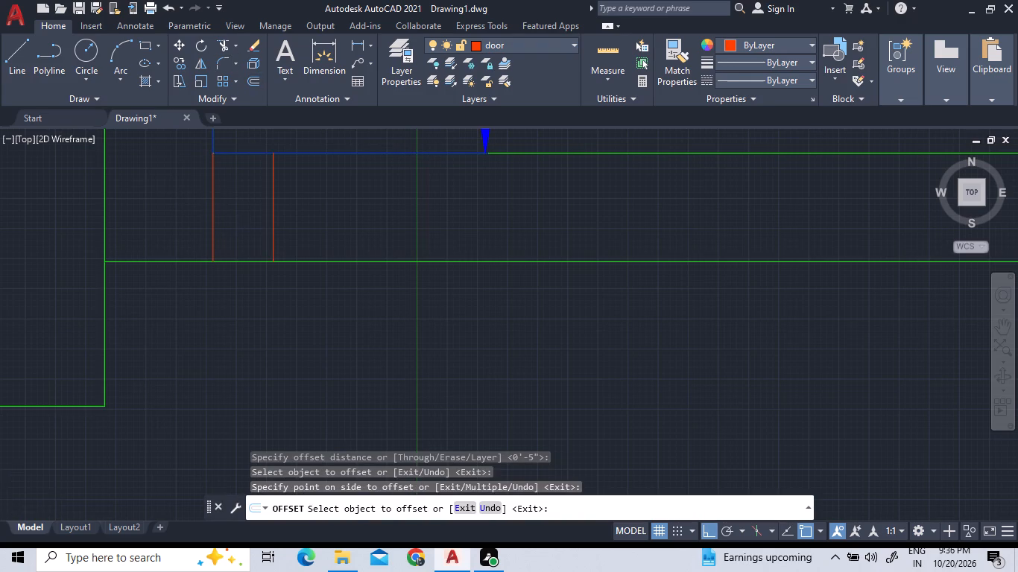
scroll(259, 232, down, 1)
right_click(241, 287)
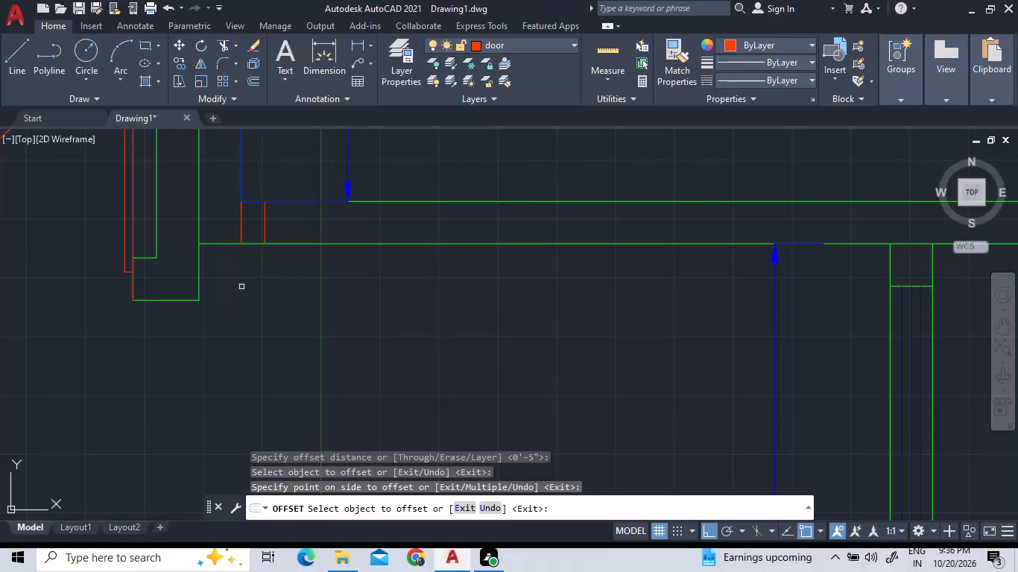
click(257, 299)
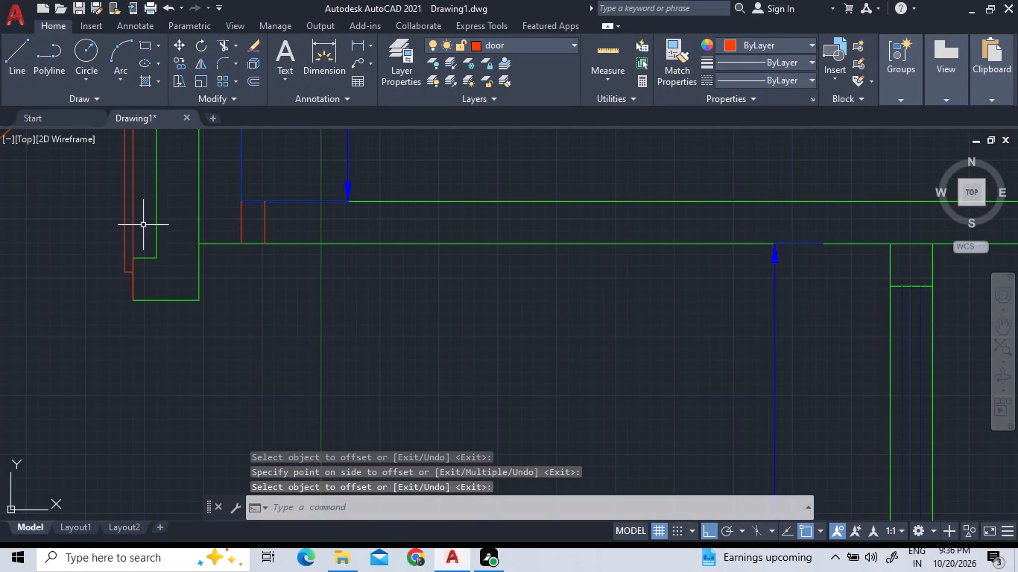
Mirror the 15'-4" by 12' room's door about the vertical offset jamb line, keeping the original door.
click(139, 220)
click(87, 204)
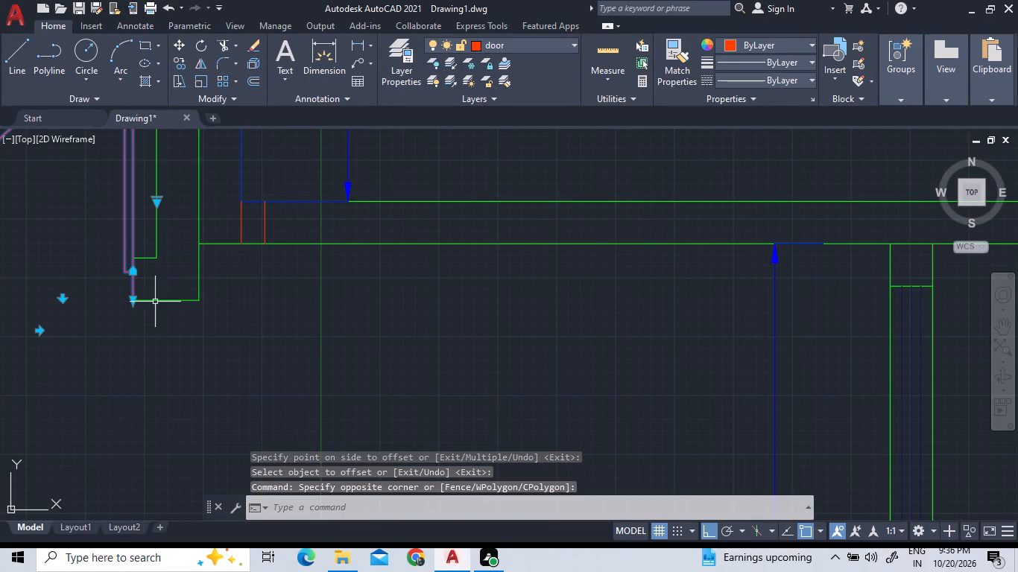
right_click(252, 302)
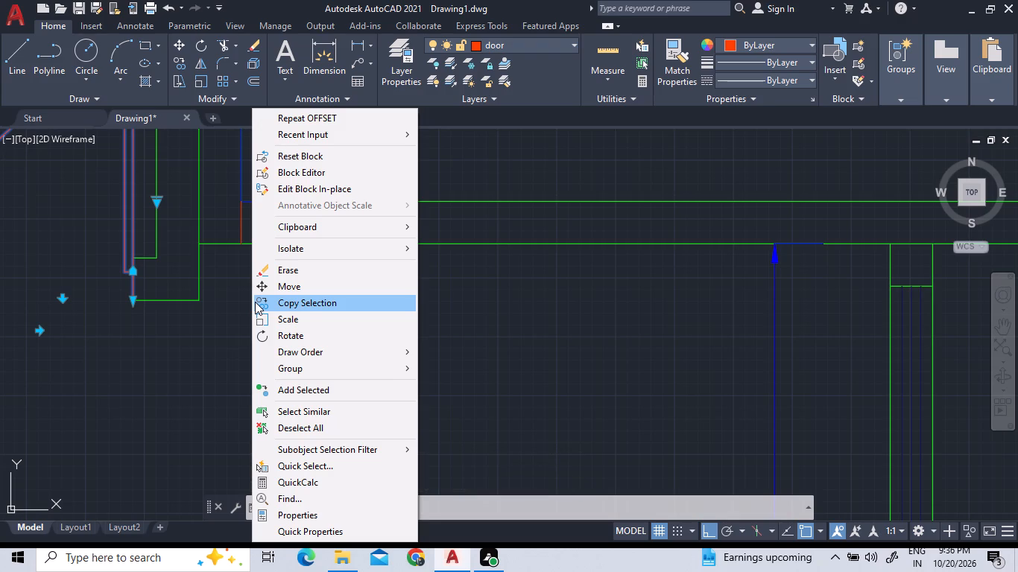
click(200, 60)
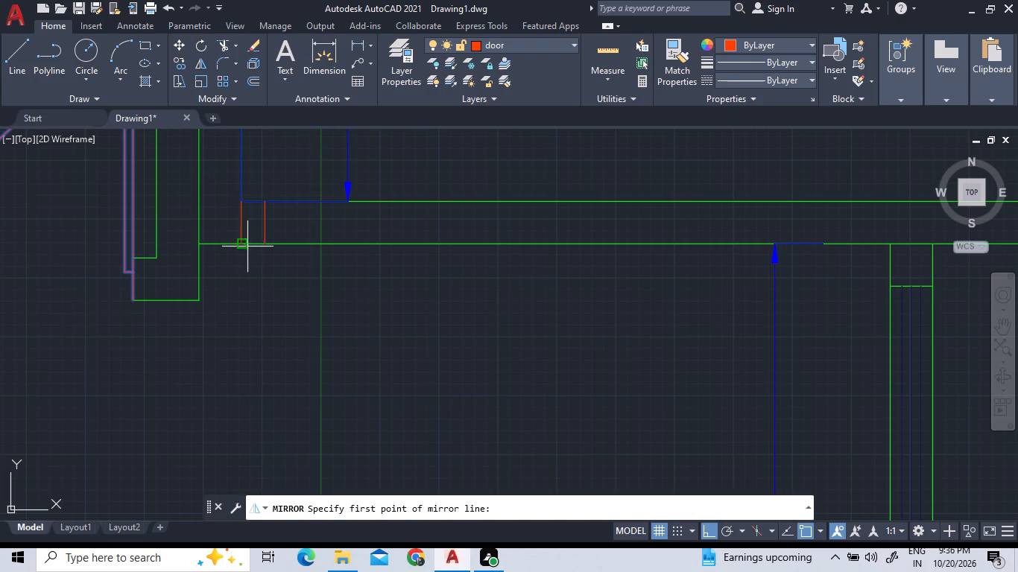
click(260, 247)
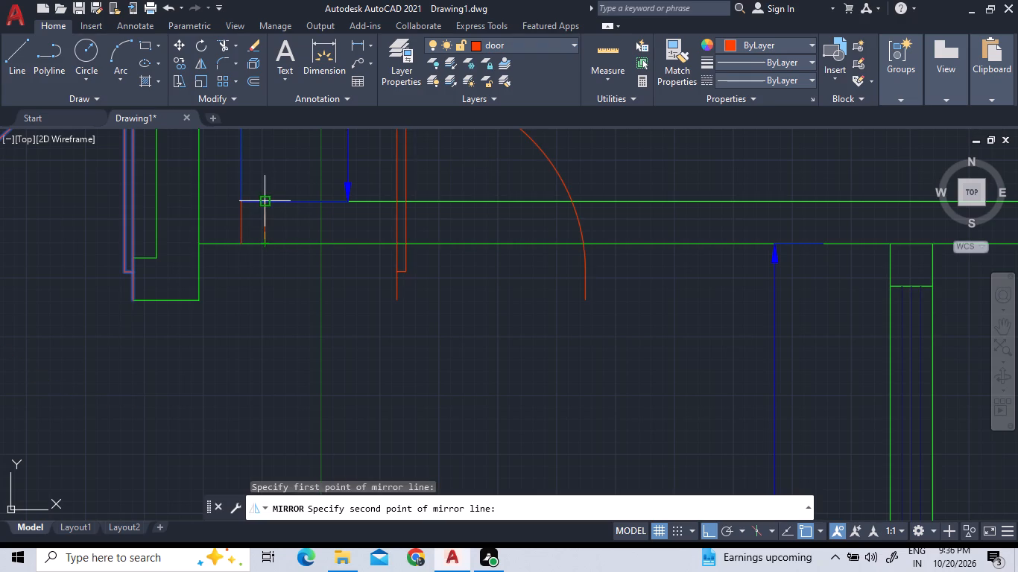
click(268, 197)
click(442, 284)
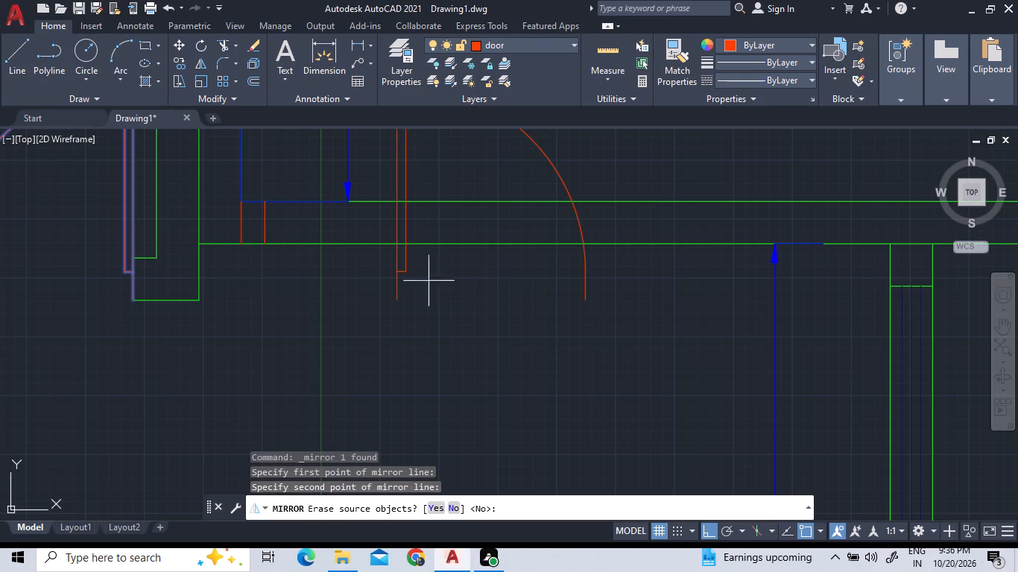
click(454, 503)
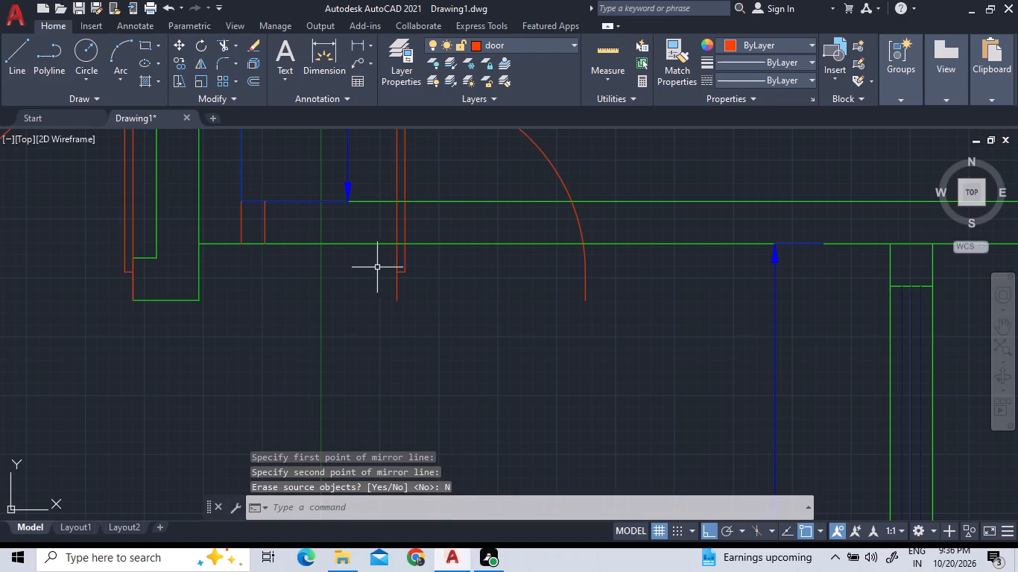
Move the mirrored door so its frame's lower end meets the lower end of the 5" offset jamb line.
click(402, 273)
right_click(408, 296)
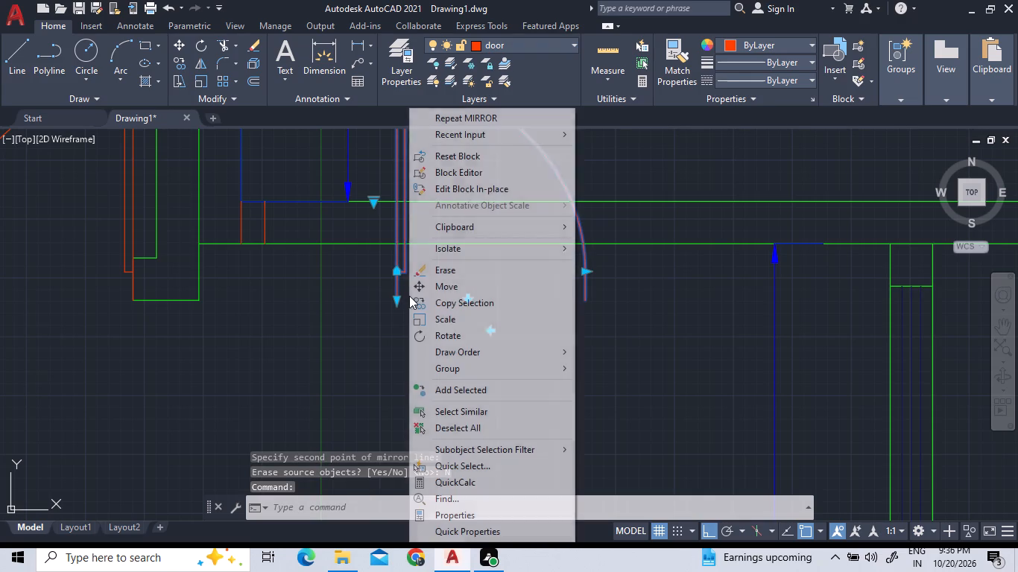
click(422, 287)
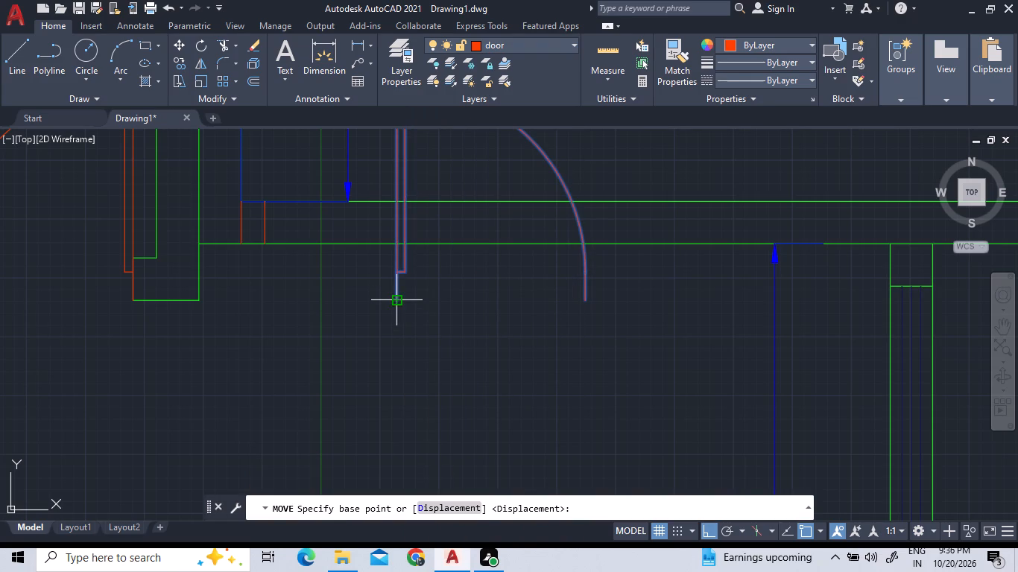
click(393, 296)
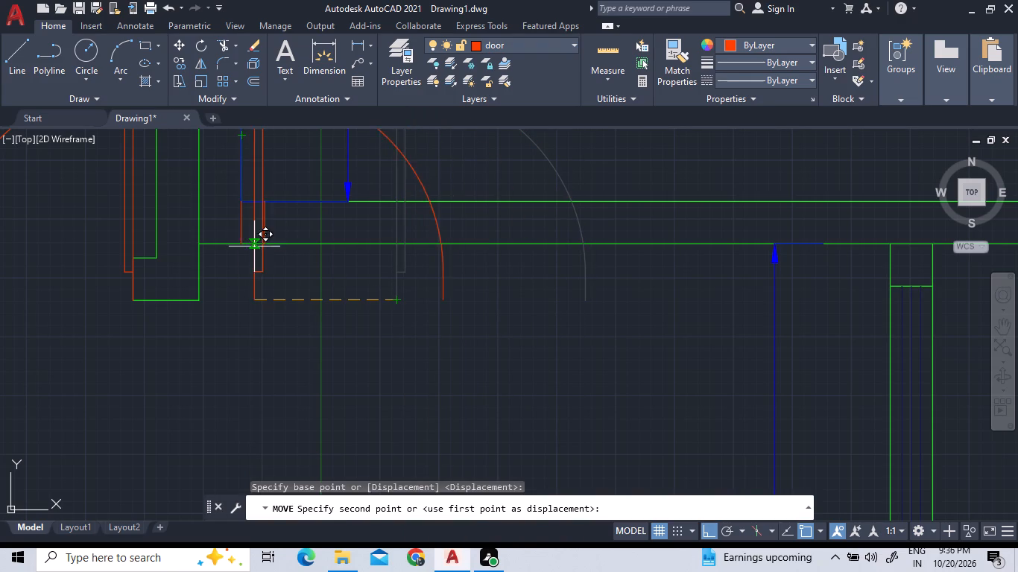
scroll(253, 249, up, 5)
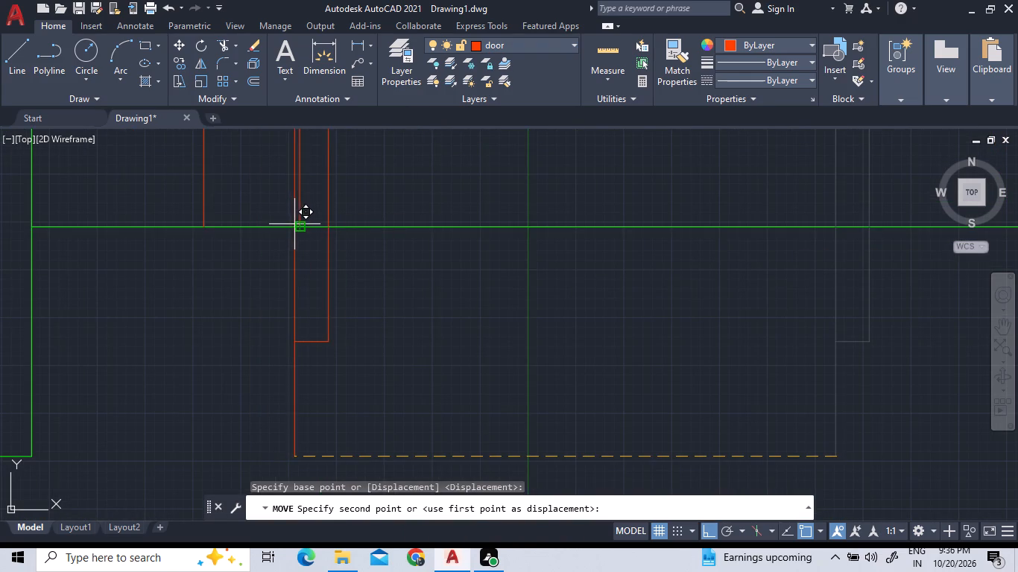
click(296, 228)
scroll(296, 247, down, 4)
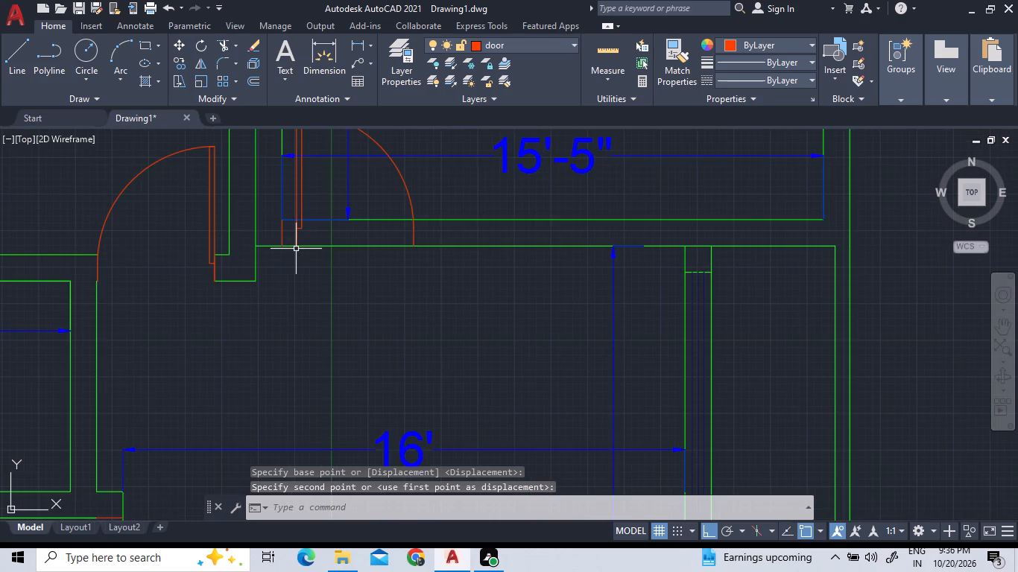
scroll(374, 249, down, 1)
scroll(372, 227, up, 2)
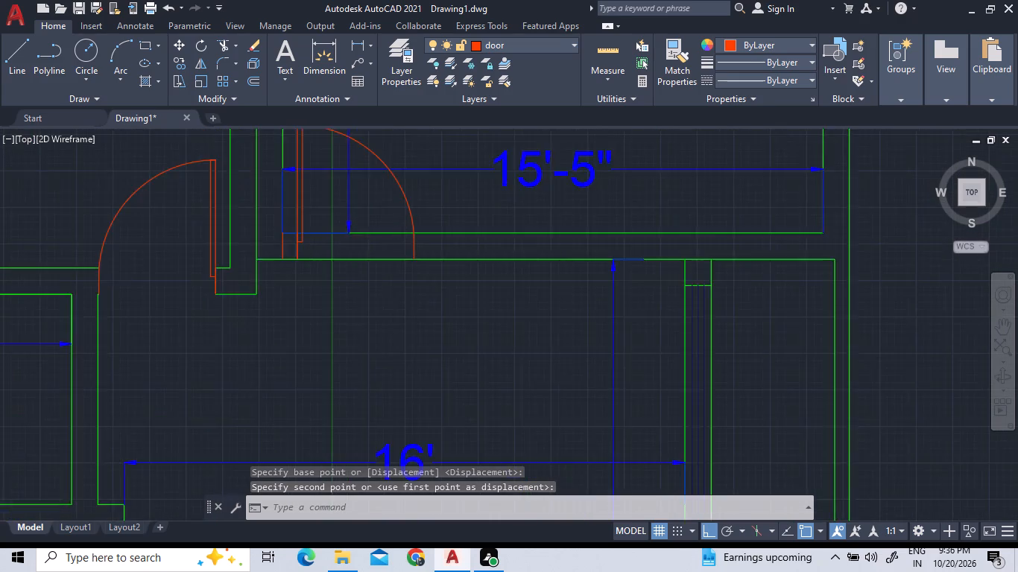
Trim both wall lines across the new door's opening and inside its leaf, and remove the leftover jamb line at the room's corner.
double_click(222, 48)
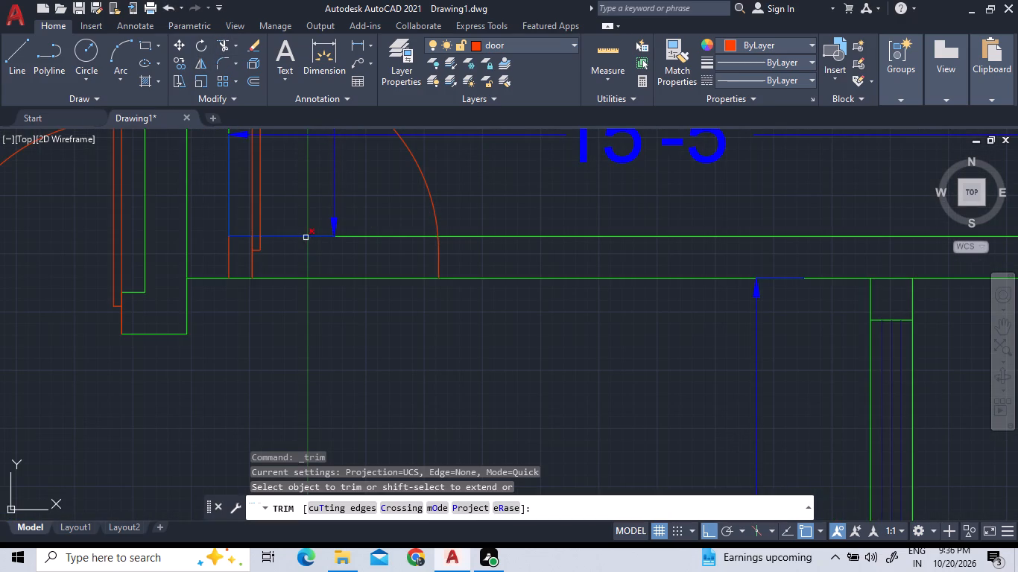
click(305, 237)
click(304, 237)
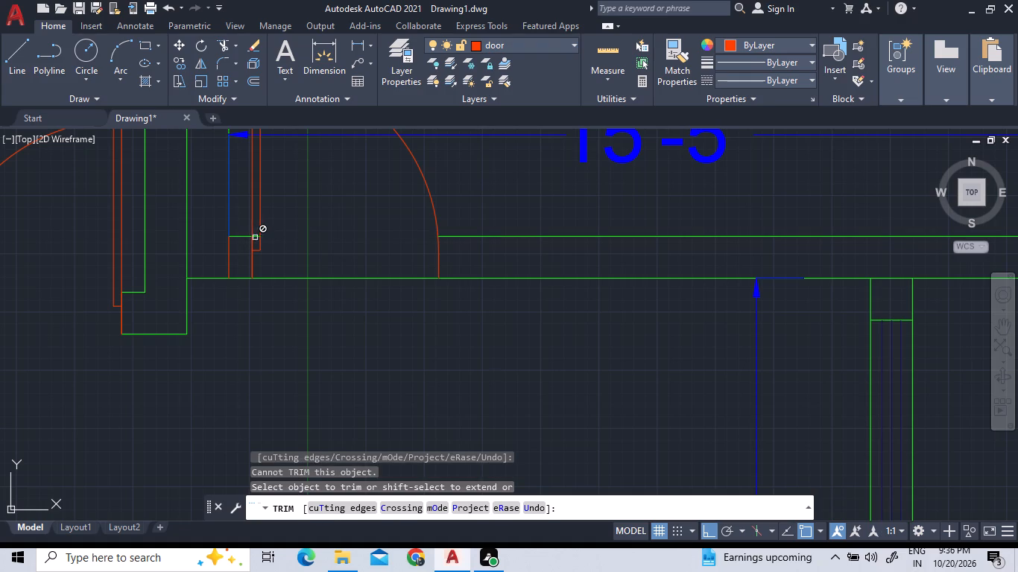
click(255, 237)
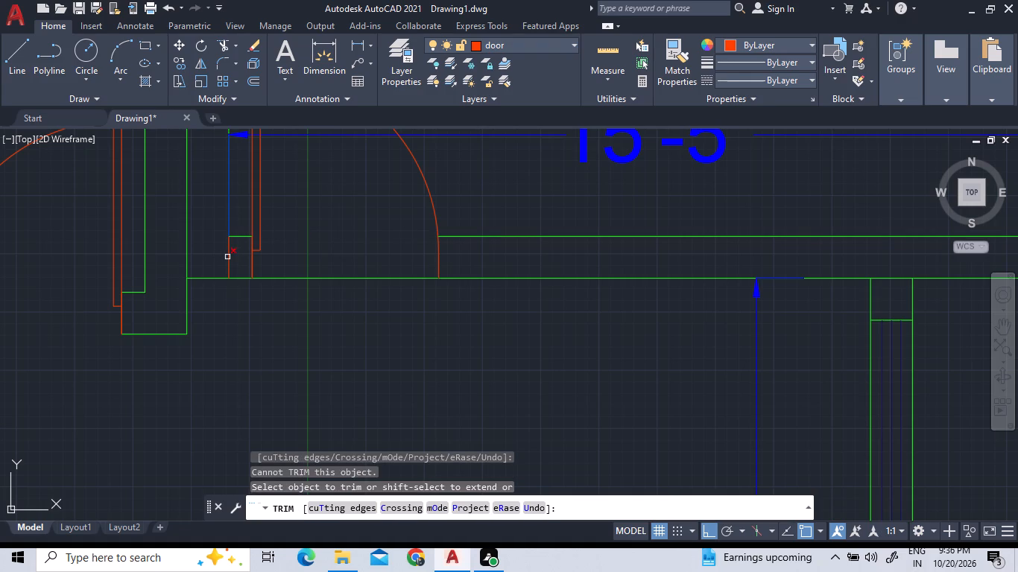
click(228, 257)
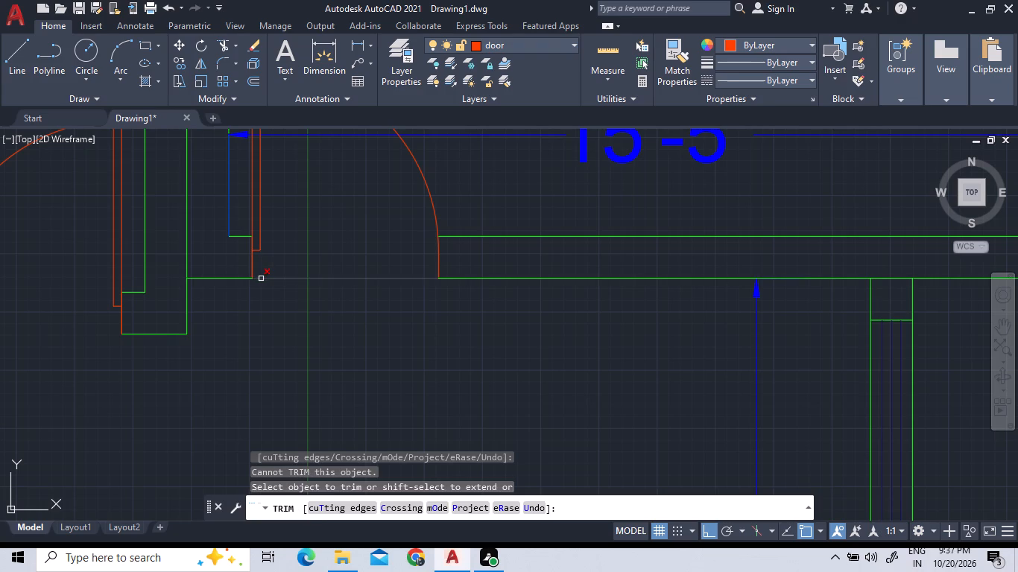
click(261, 279)
Trim the wall line crossing the lower end of the 16' by 20' room's partition and the 10'-9" by 9' room's lower-left wall junction.
scroll(277, 318, down, 3)
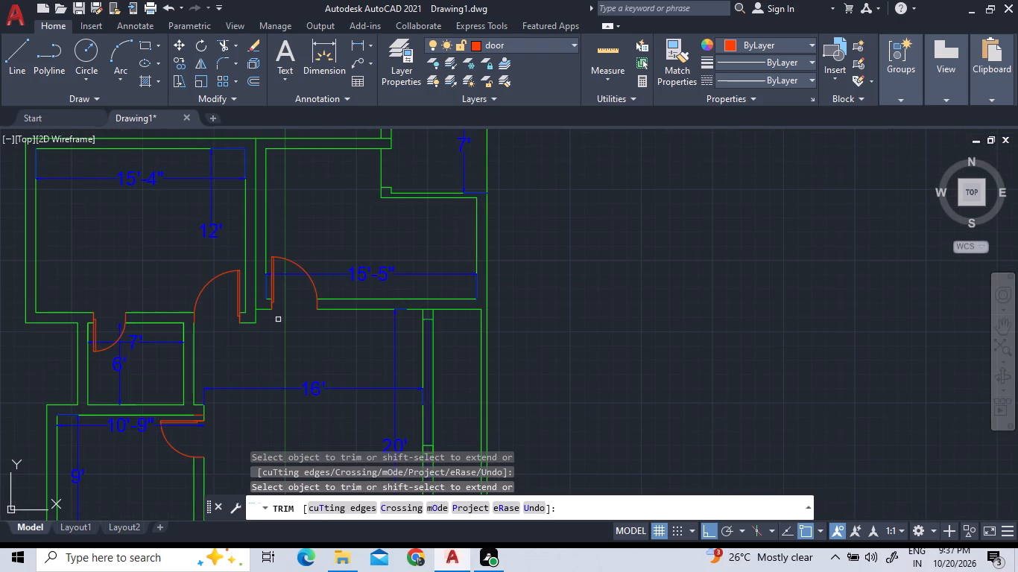
scroll(278, 320, down, 1)
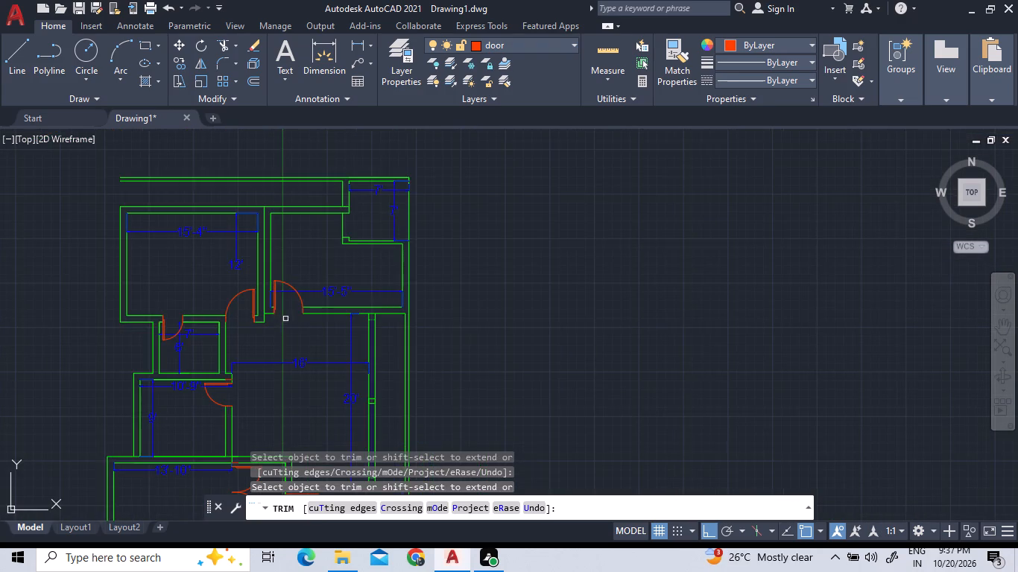
scroll(289, 317, down, 3)
scroll(309, 373, up, 1)
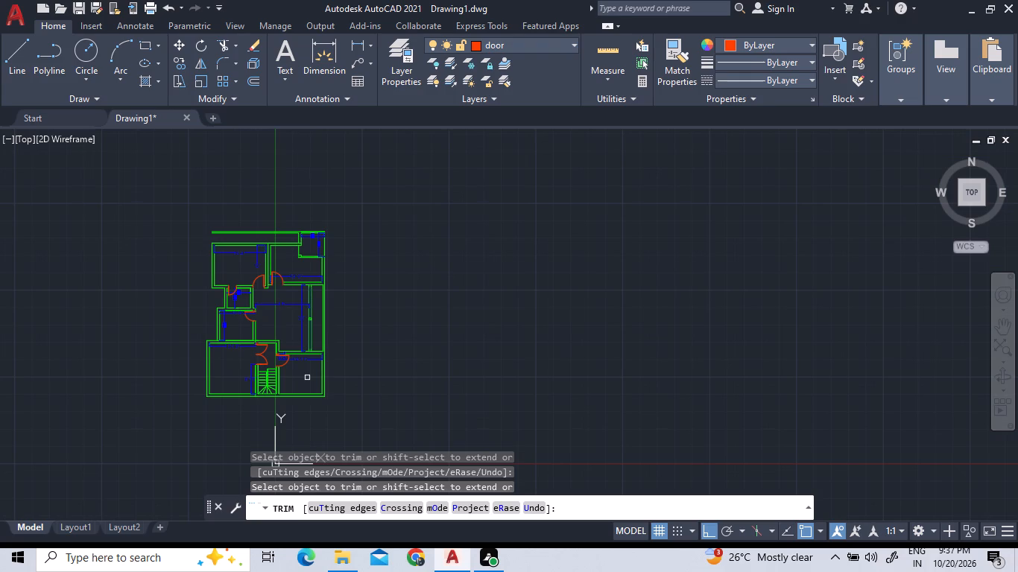
scroll(304, 382, up, 2)
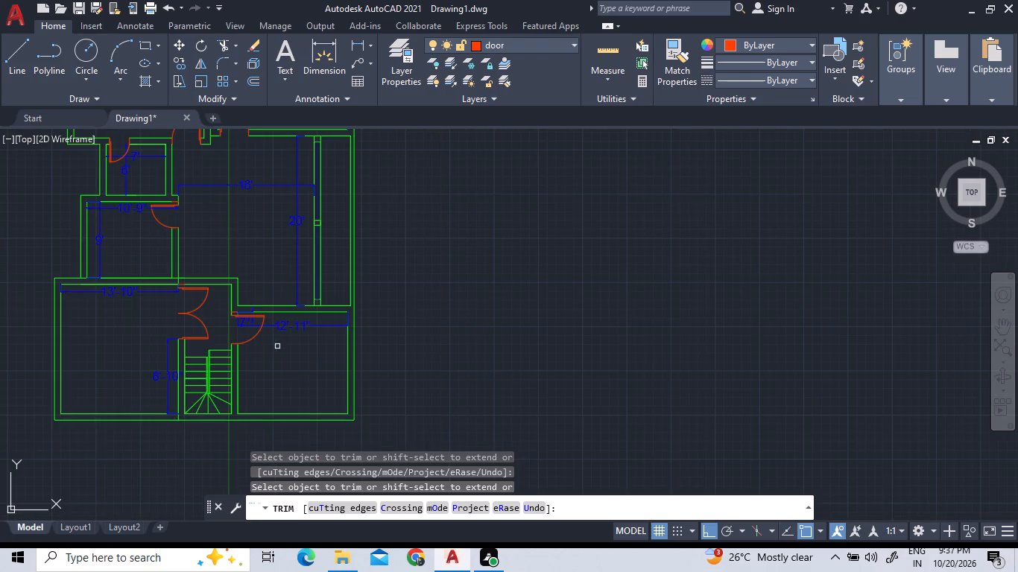
scroll(274, 341, up, 2)
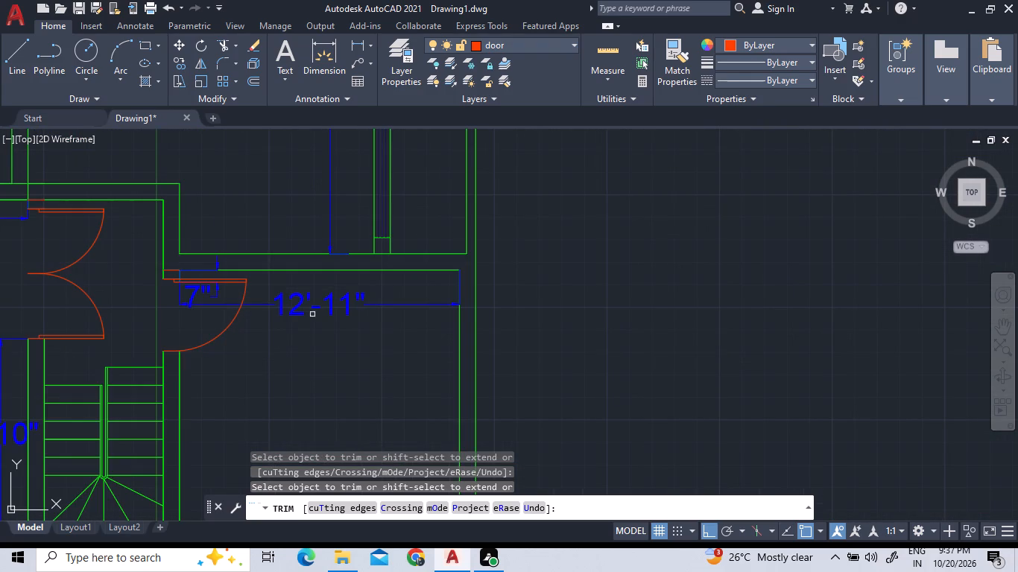
click(385, 257)
click(385, 246)
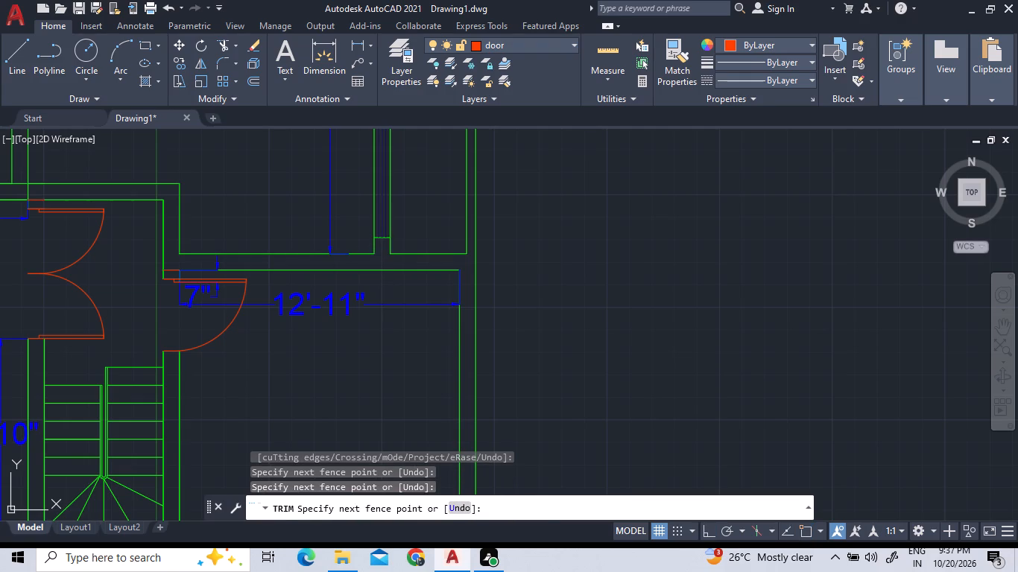
scroll(385, 247, down, 1)
scroll(182, 255, down, 2)
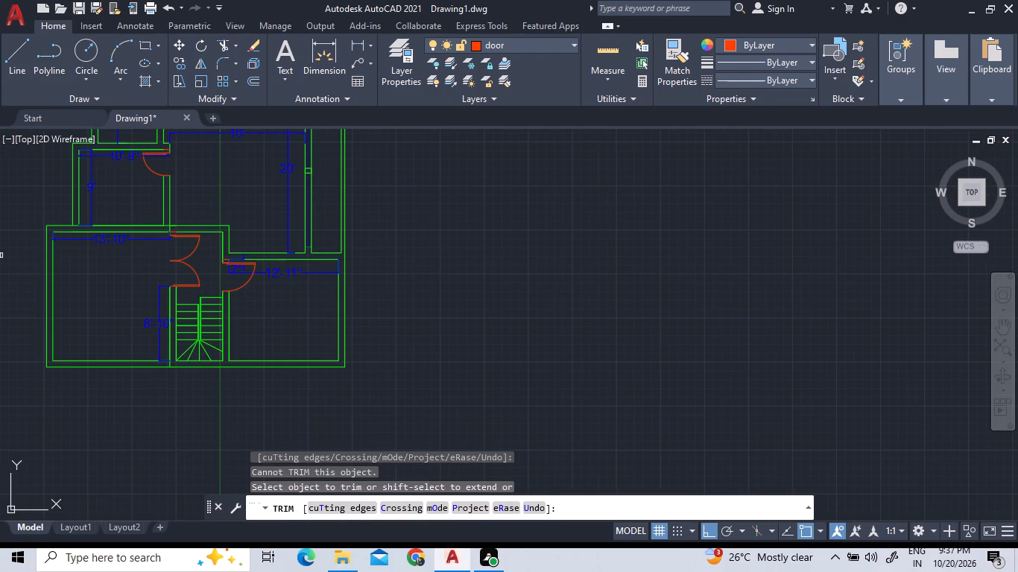
scroll(71, 210, up, 3)
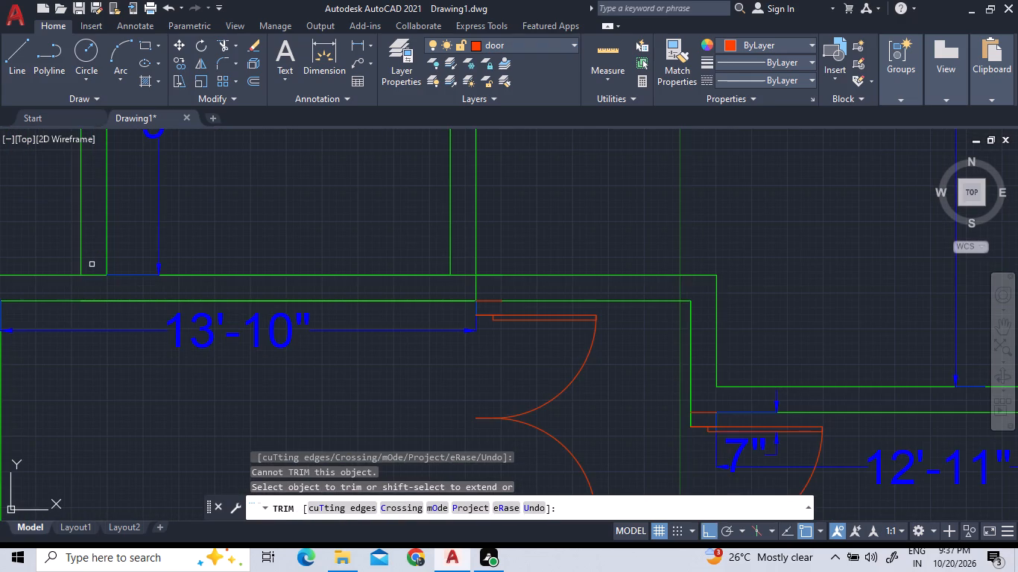
click(94, 275)
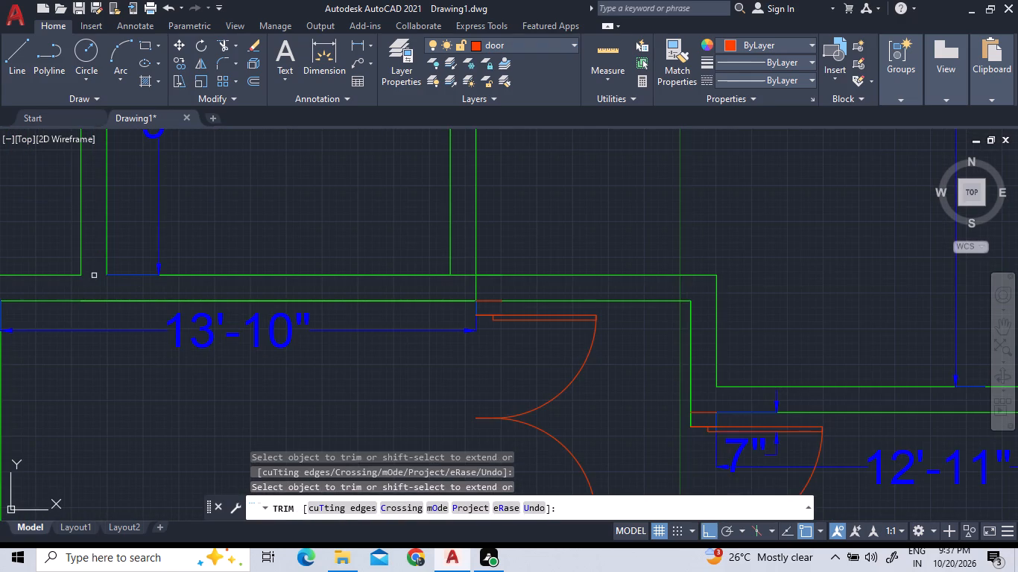
scroll(95, 276, down, 3)
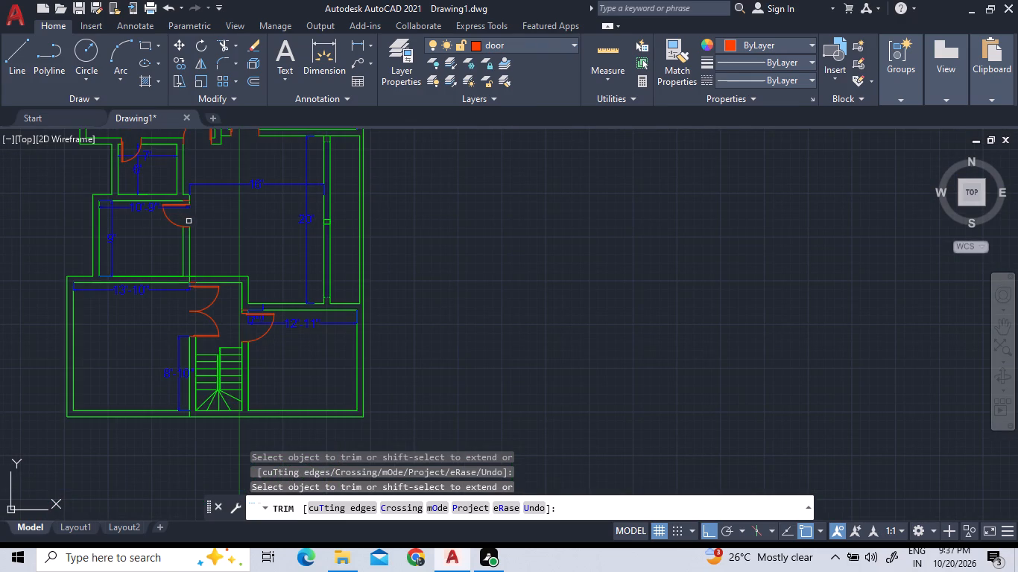
right_click(463, 339)
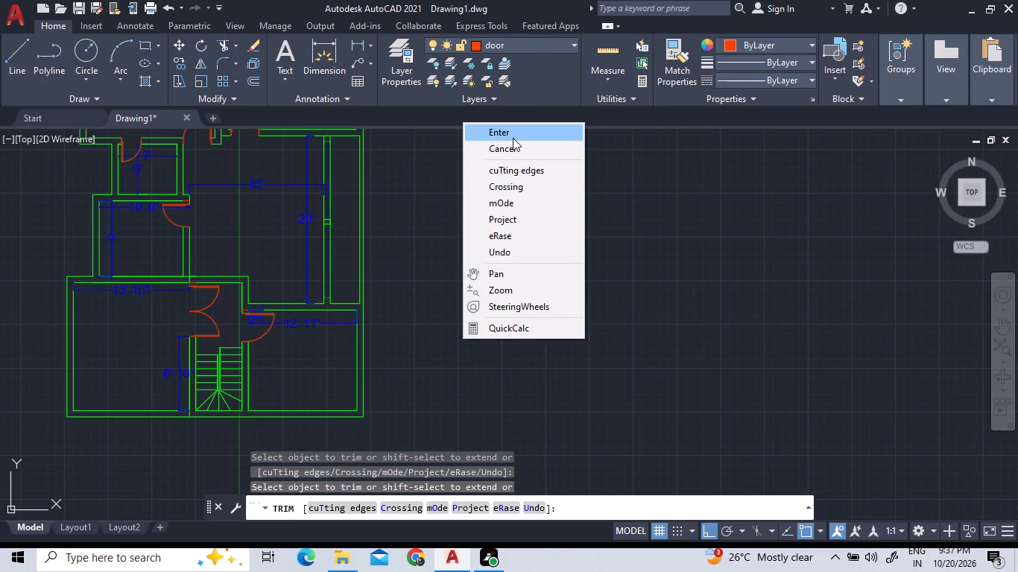
click(513, 138)
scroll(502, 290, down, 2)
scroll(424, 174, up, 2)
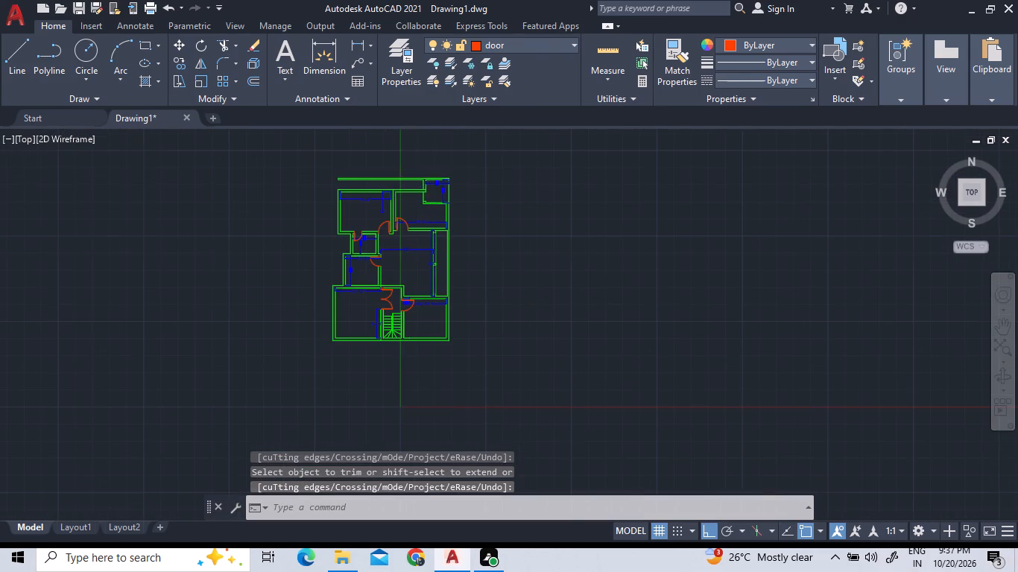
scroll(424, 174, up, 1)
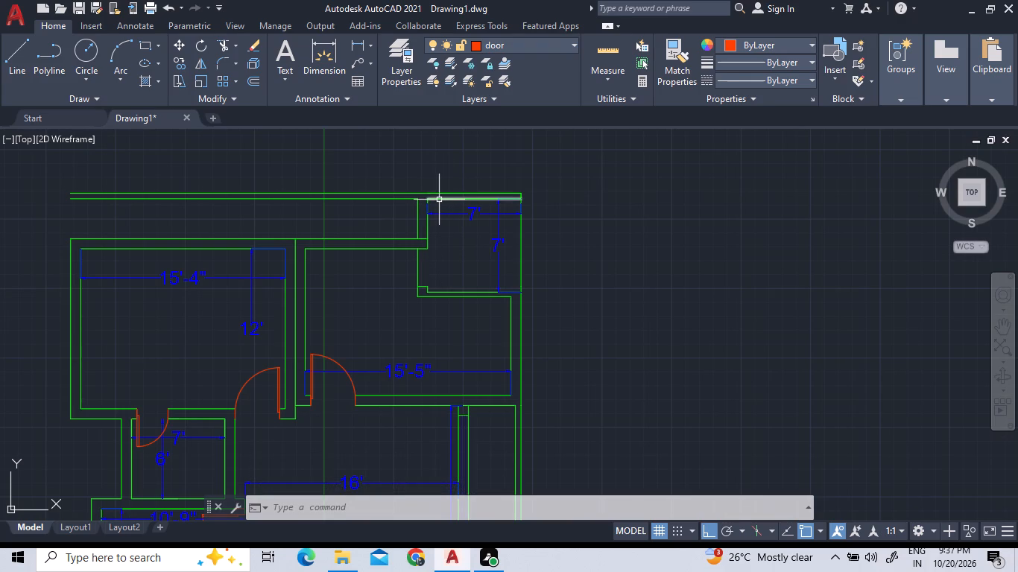
Change the window layer's color to index color 230.
scroll(440, 203, down, 2)
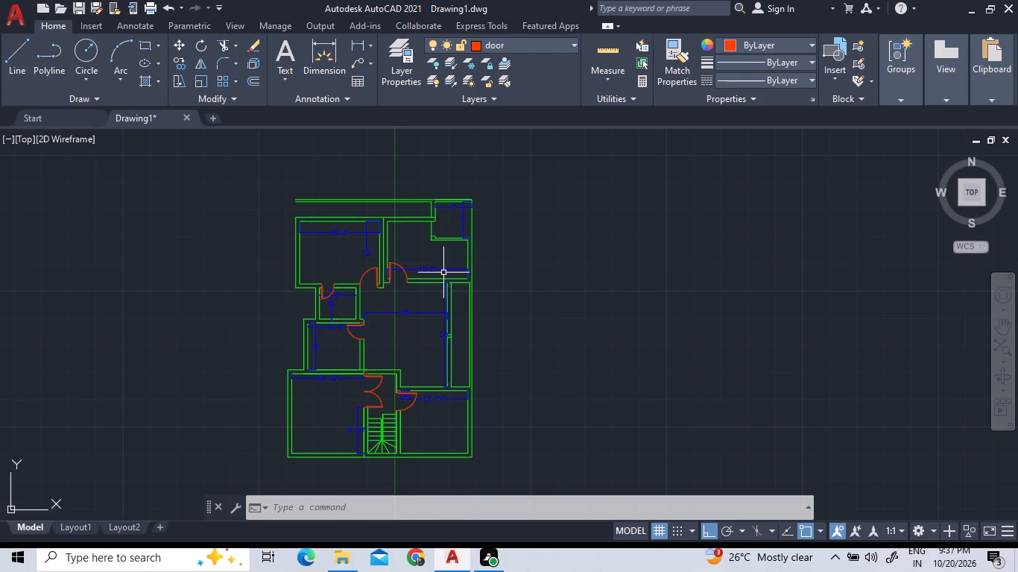
scroll(424, 190, up, 1)
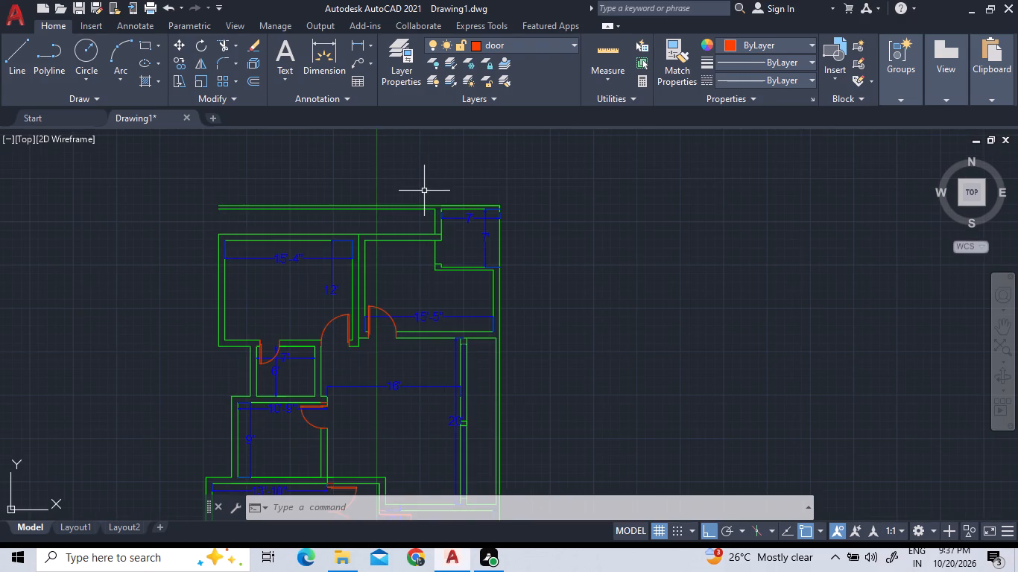
scroll(256, 229, up, 2)
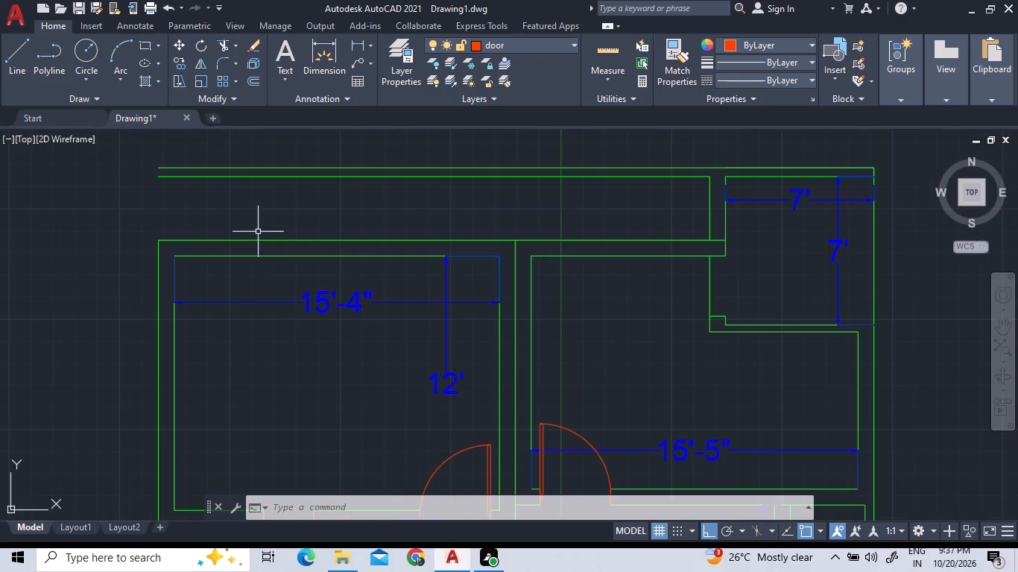
scroll(533, 267, up, 1)
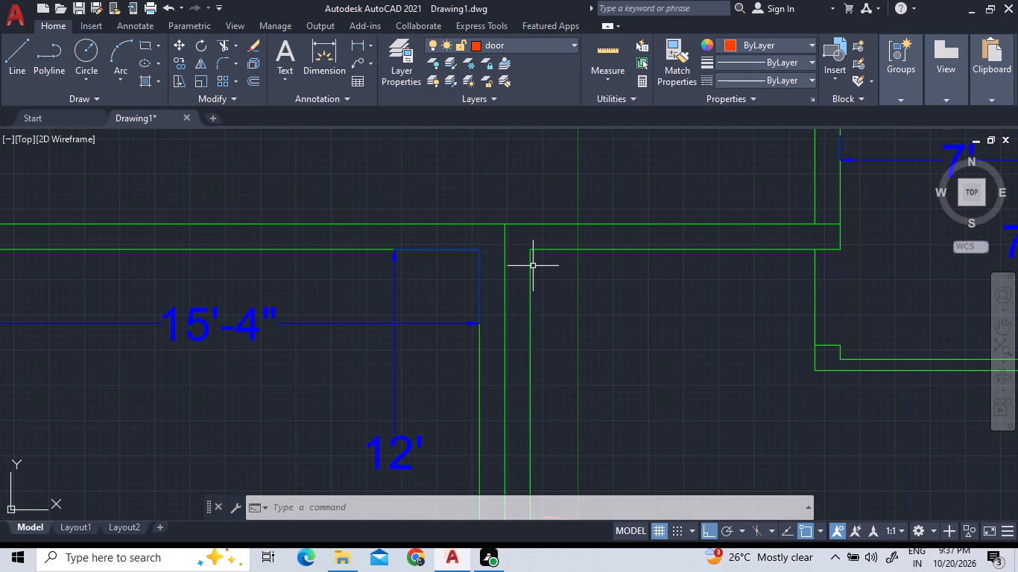
scroll(533, 266, down, 1)
middle_drag(525, 256, 481, 254)
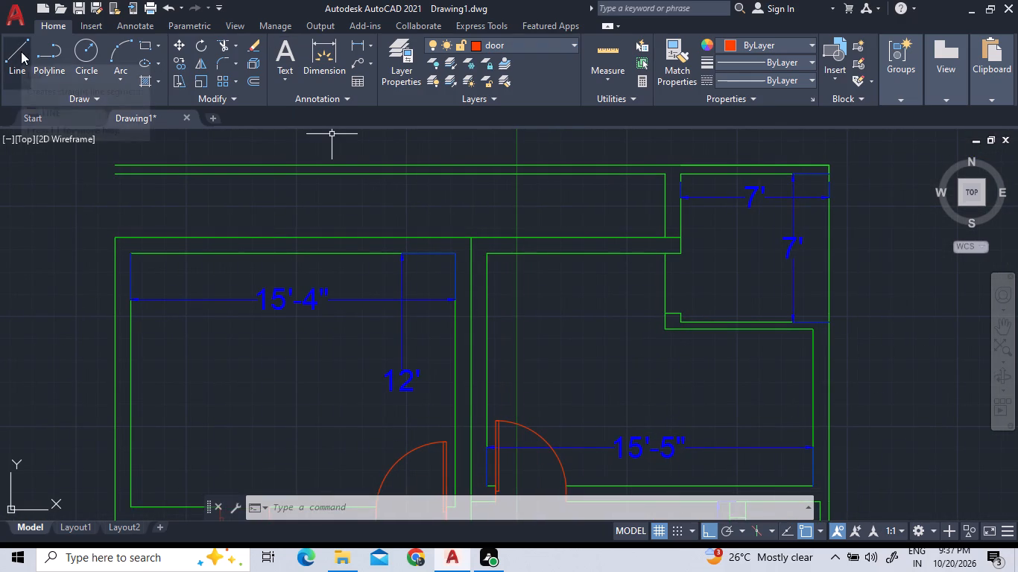
click(481, 45)
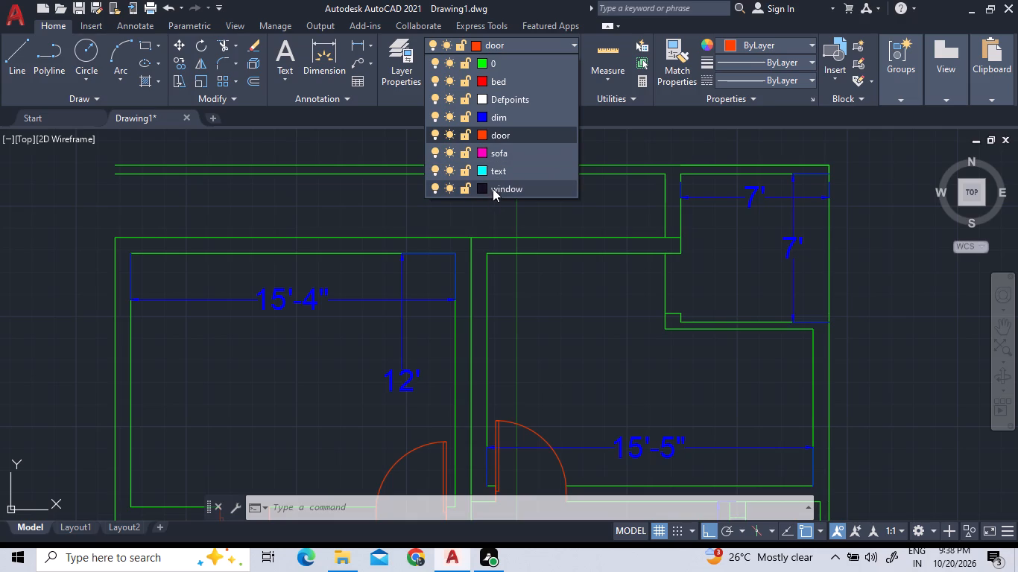
click(482, 188)
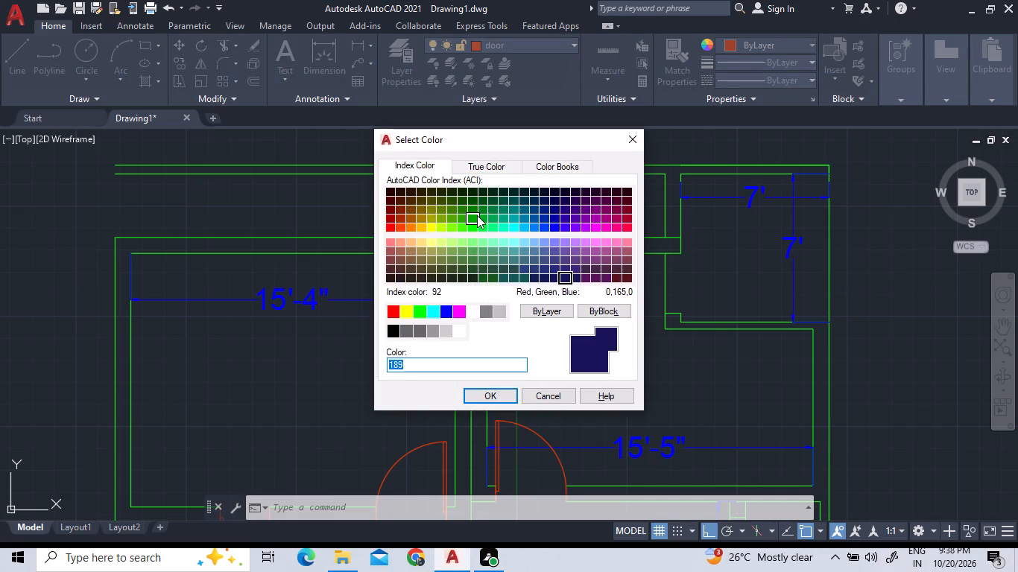
click(615, 229)
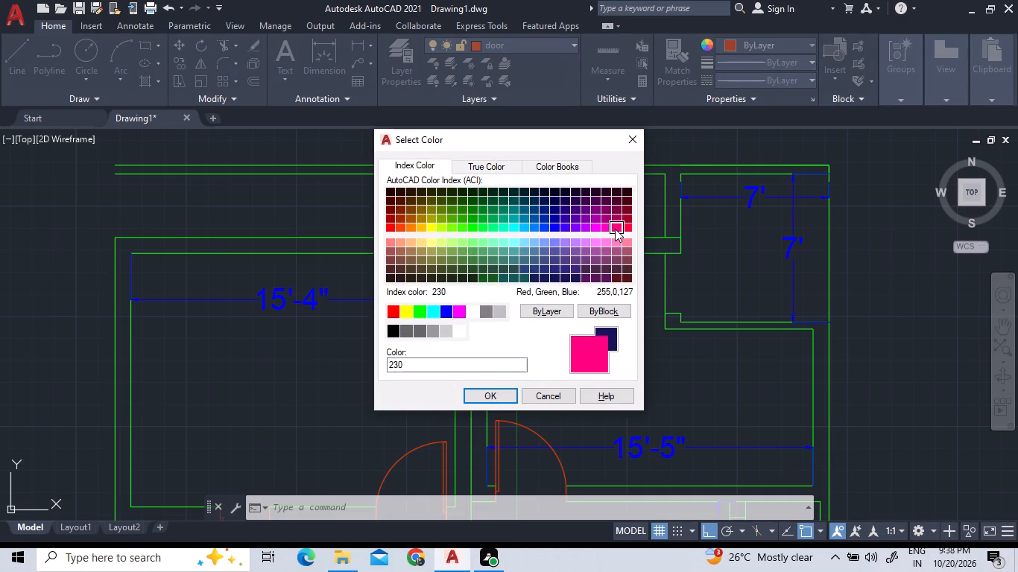
click(504, 396)
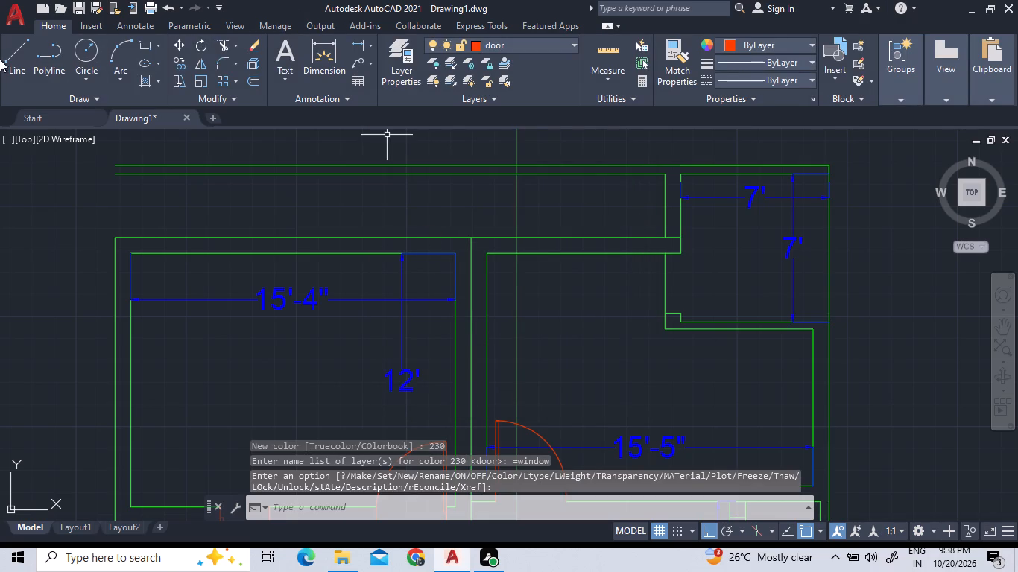
Draw a short vertical line across the upper wall of the 15'-4" by 12' room, right of the wall's middle, as one window end.
click(15, 63)
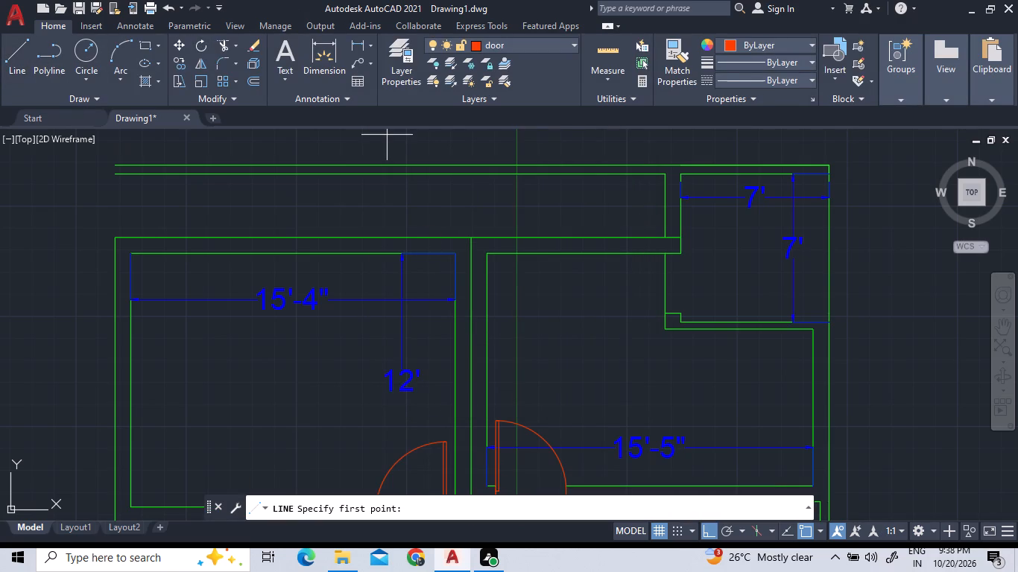
scroll(426, 240, up, 1)
scroll(370, 249, down, 1)
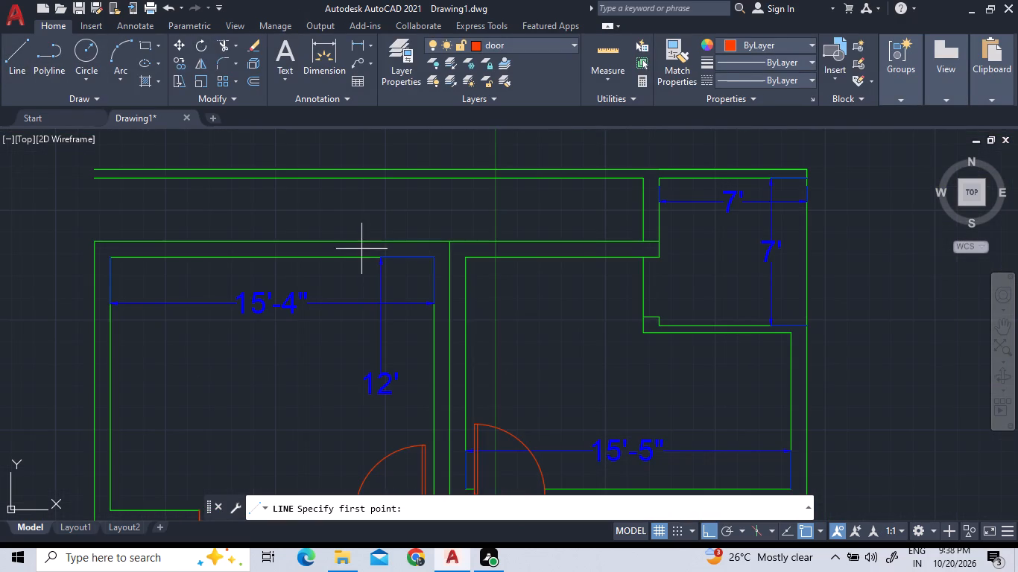
scroll(339, 244, up, 2)
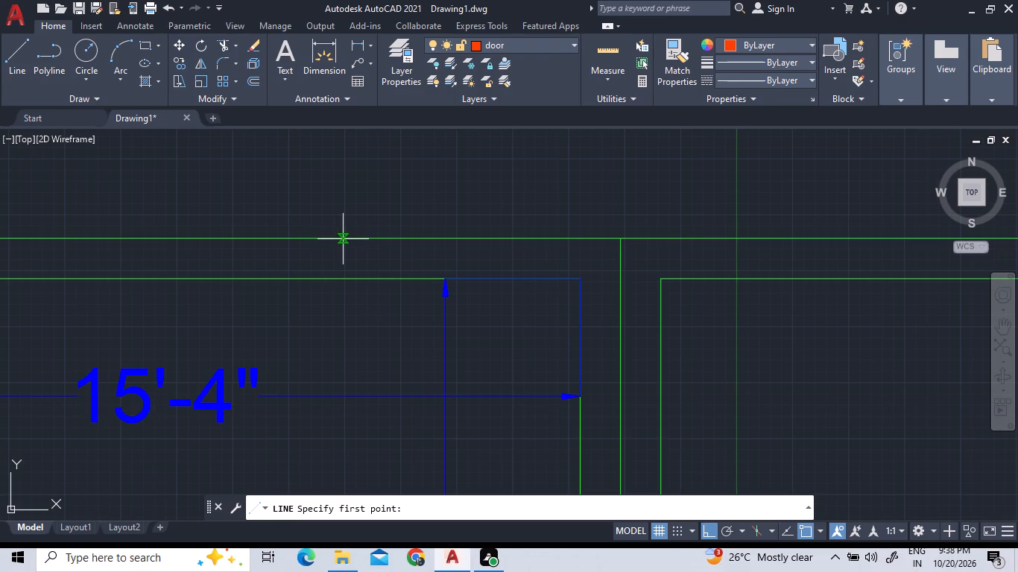
scroll(342, 235, up, 5)
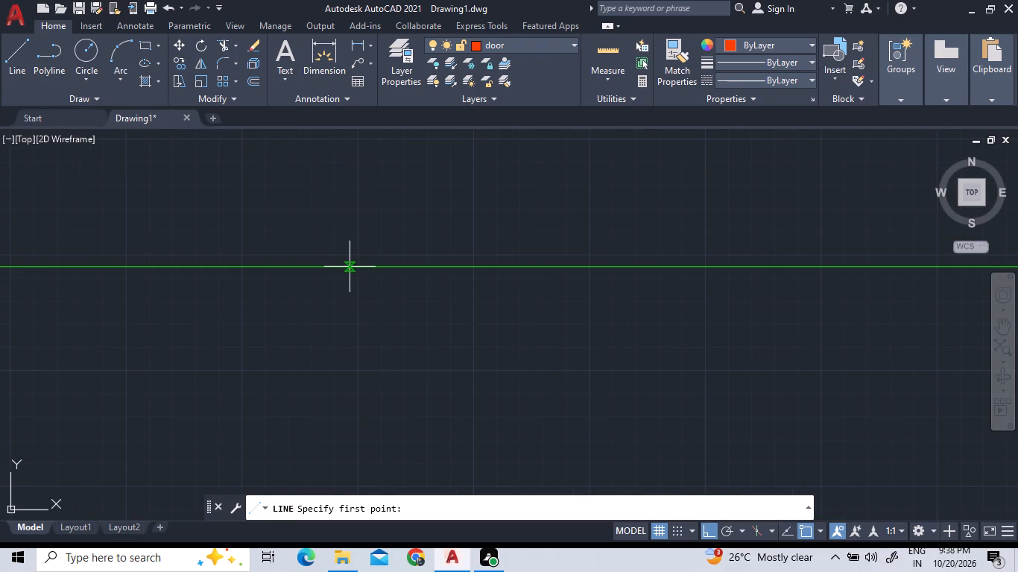
click(350, 267)
scroll(344, 349, down, 4)
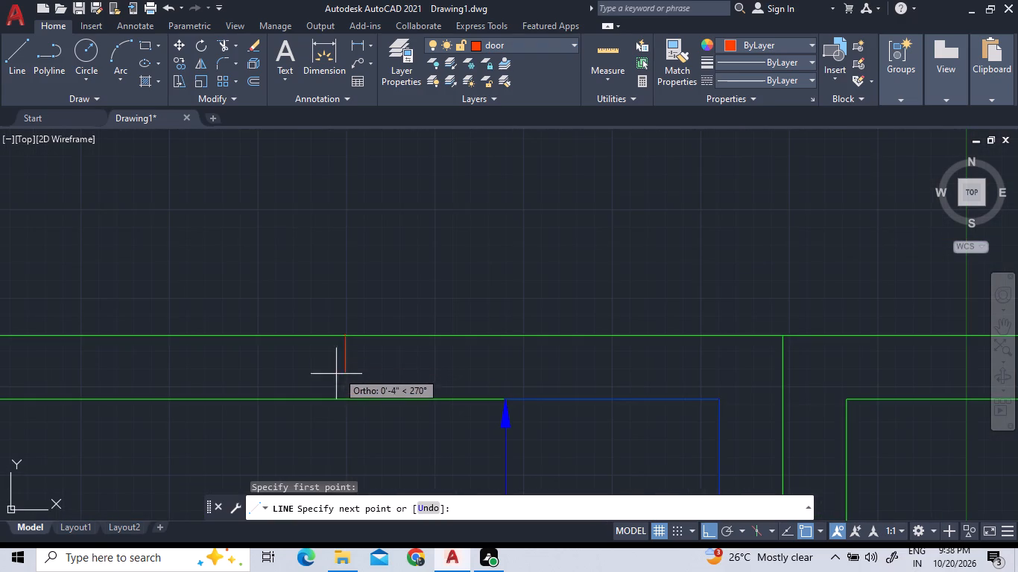
scroll(332, 406, up, 3)
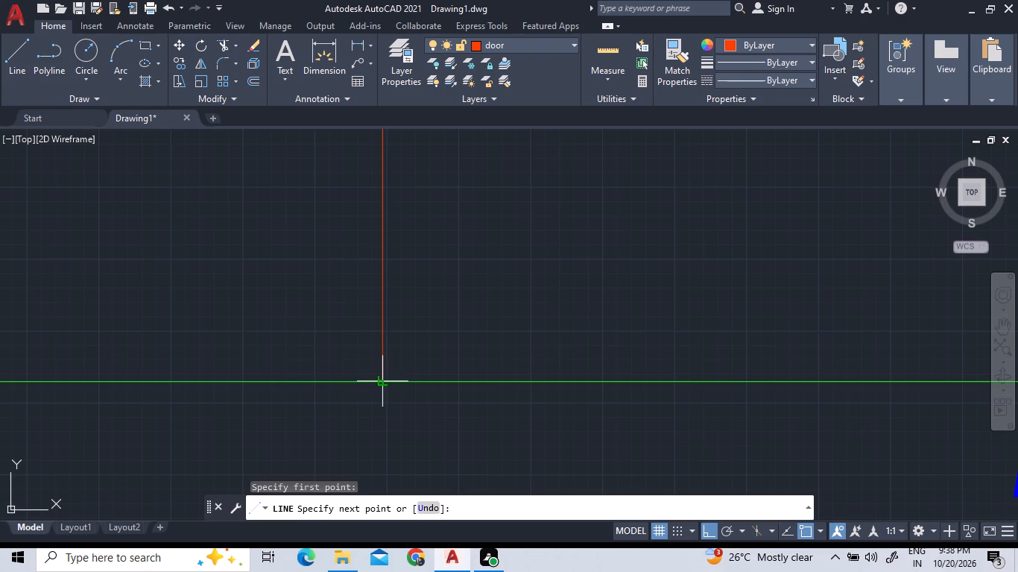
click(384, 378)
scroll(339, 267, down, 3)
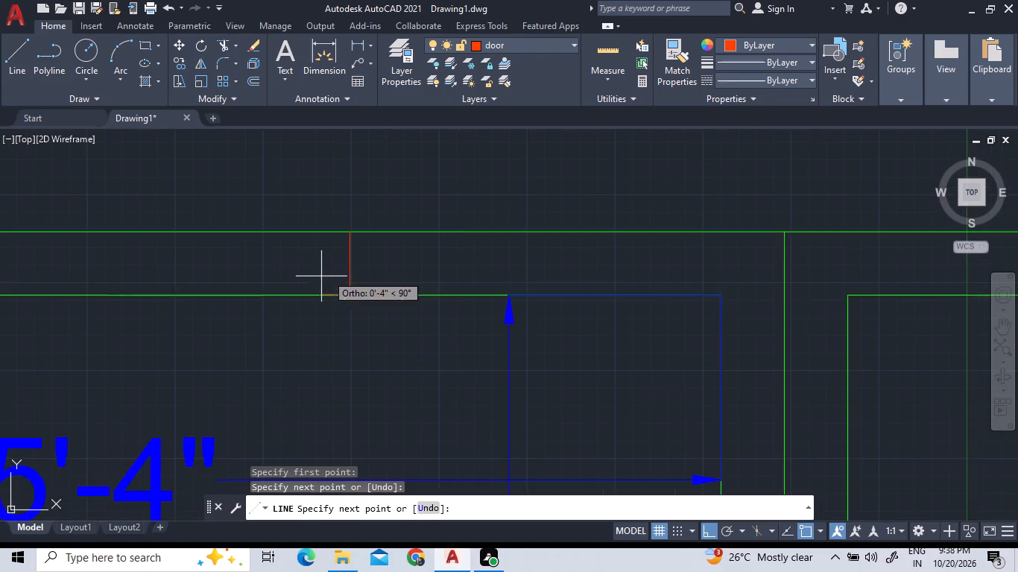
scroll(285, 295, down, 6)
scroll(182, 259, up, 4)
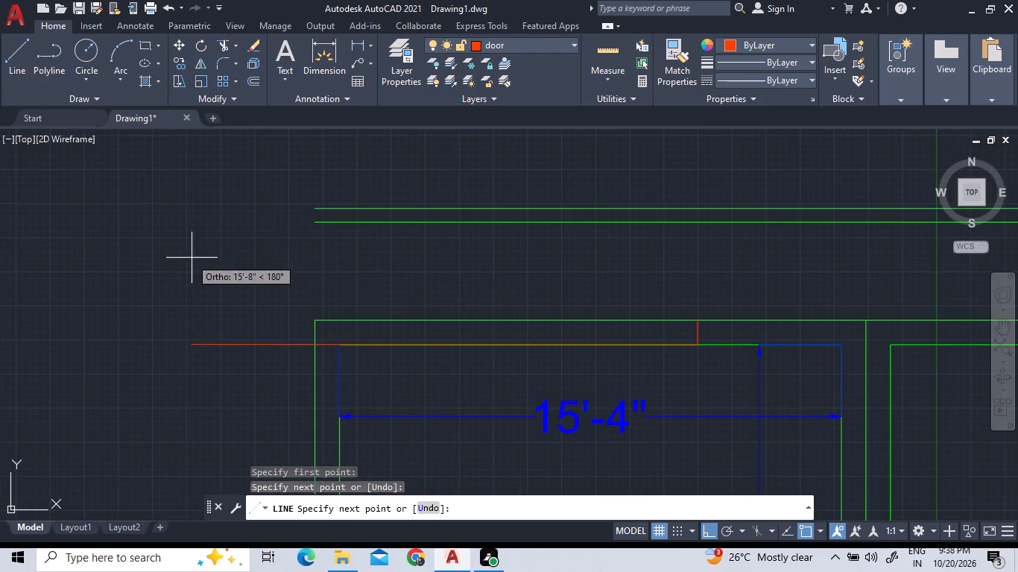
Draw a second vertical line across the same wall, about 5' left of the first, as the other window end.
click(20, 59)
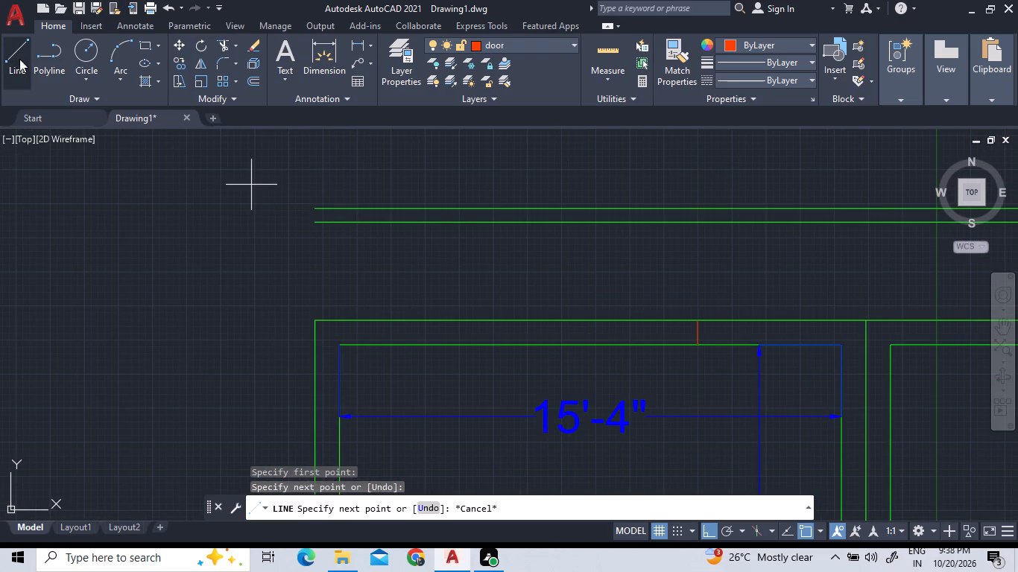
scroll(215, 299, down, 1)
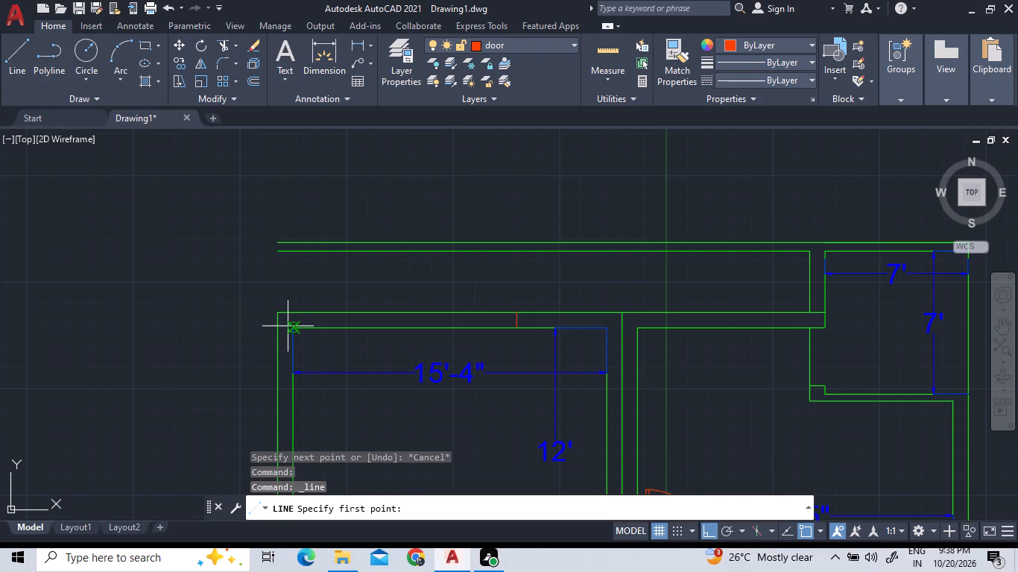
scroll(434, 329, up, 2)
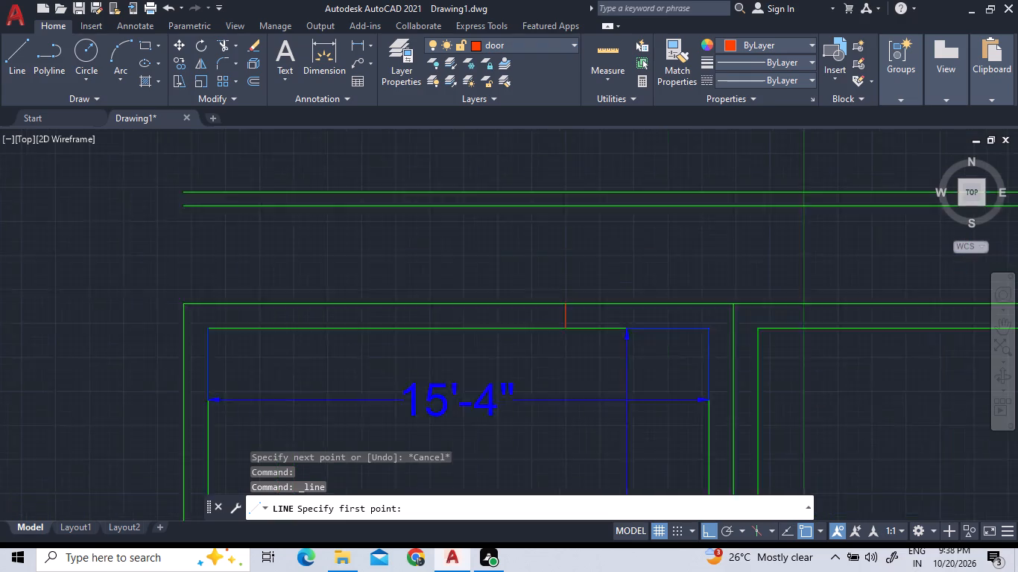
scroll(434, 329, up, 1)
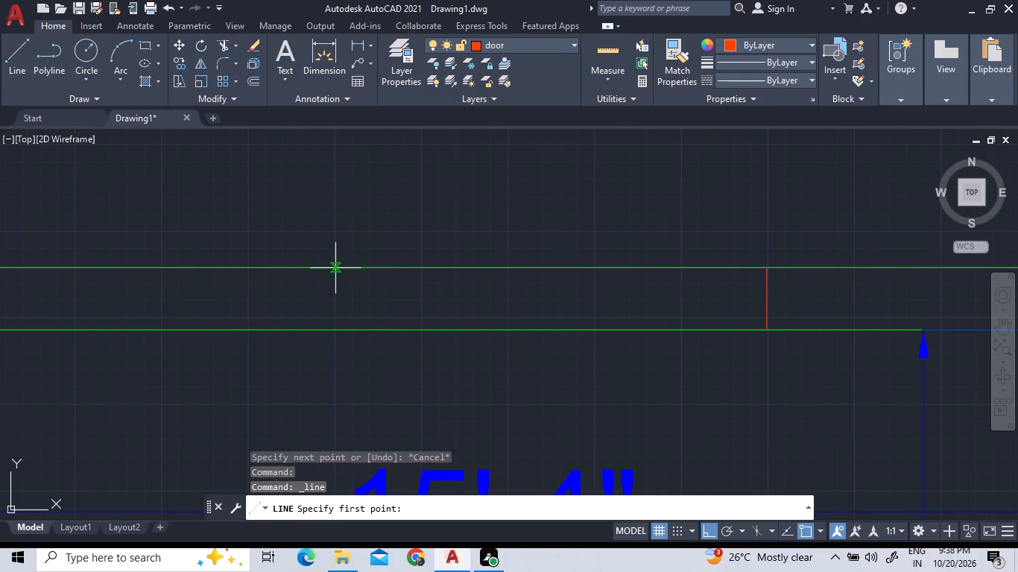
click(335, 268)
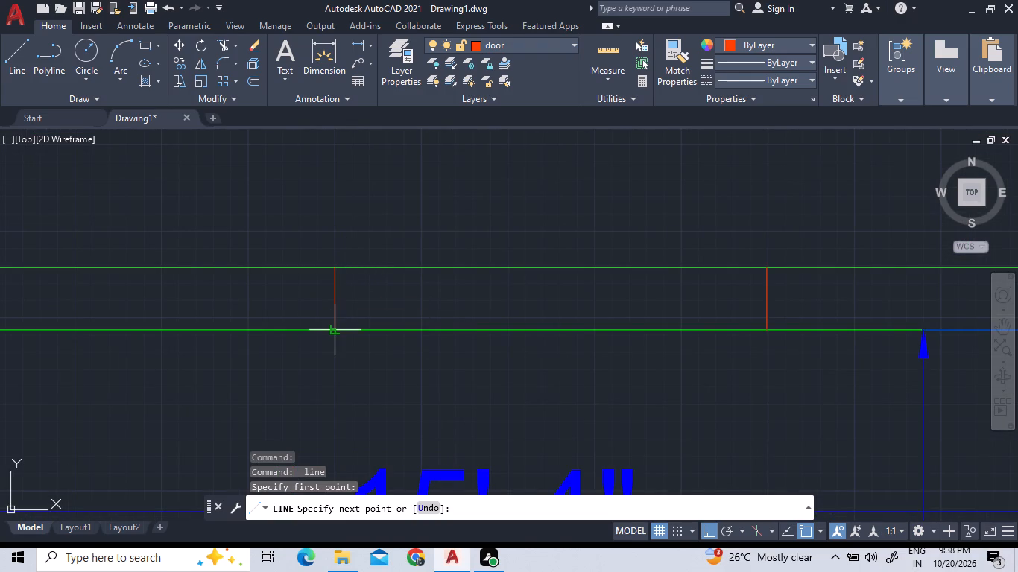
click(334, 329)
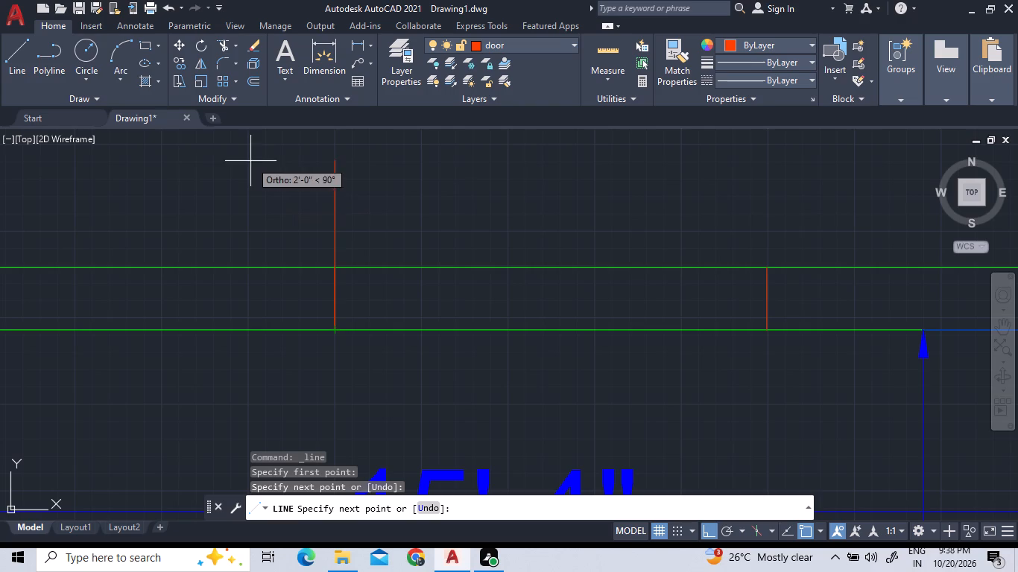
Draw a horizontal line joining the midpoints of the two window end lines.
click(16, 74)
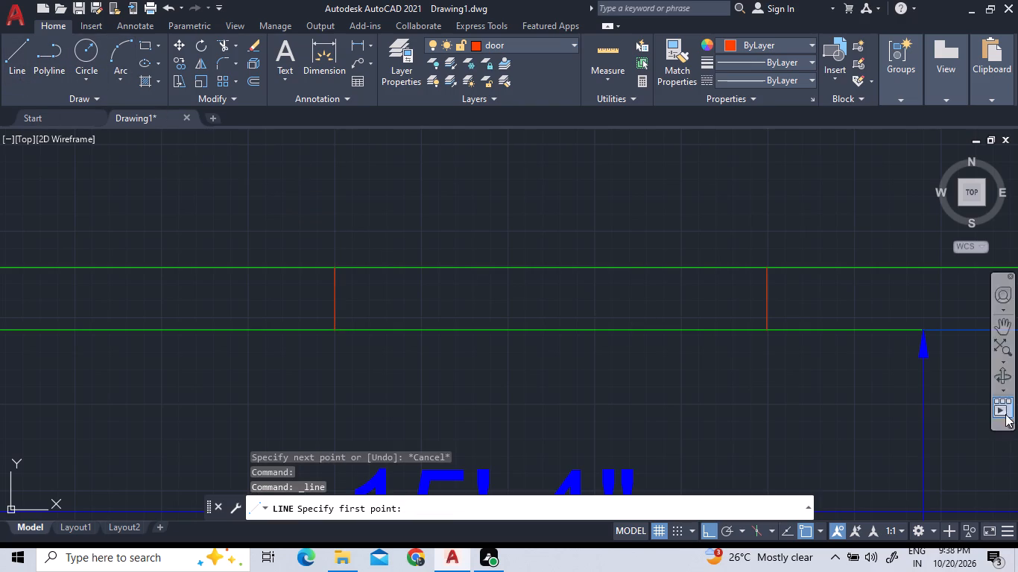
click(765, 298)
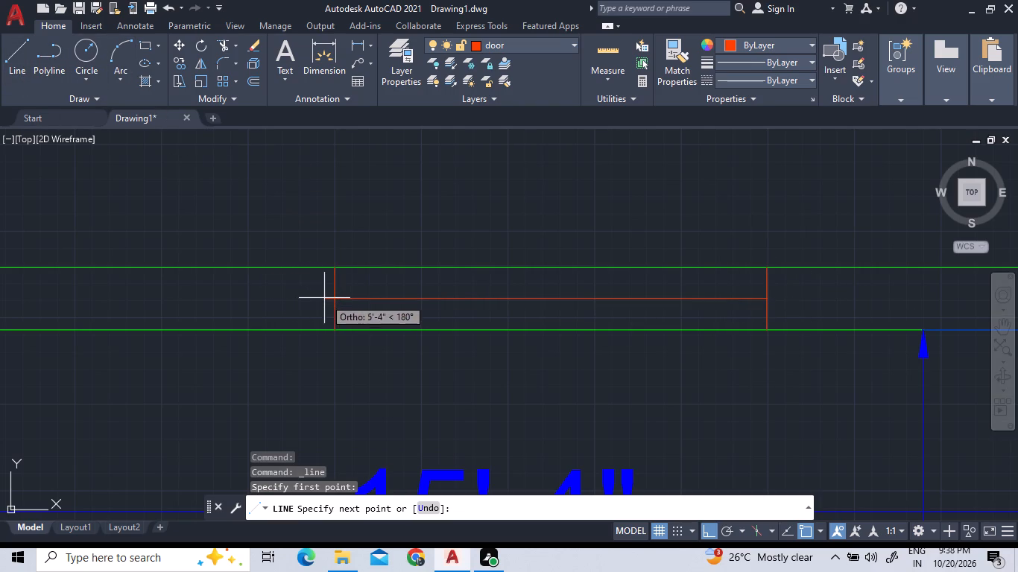
click(335, 299)
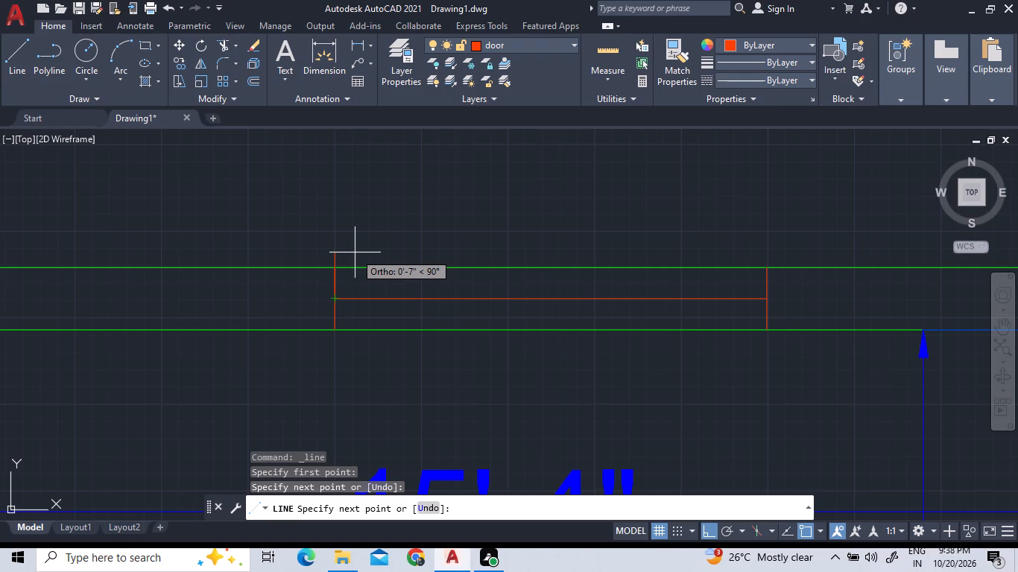
key(Escape)
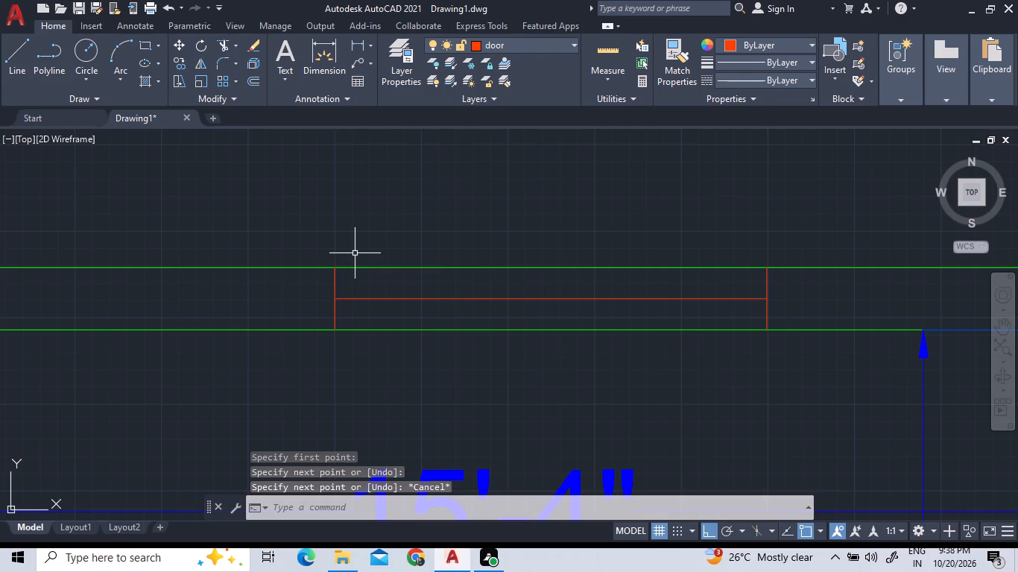
Offset the window's horizontal center line 2" to both sides.
click(253, 74)
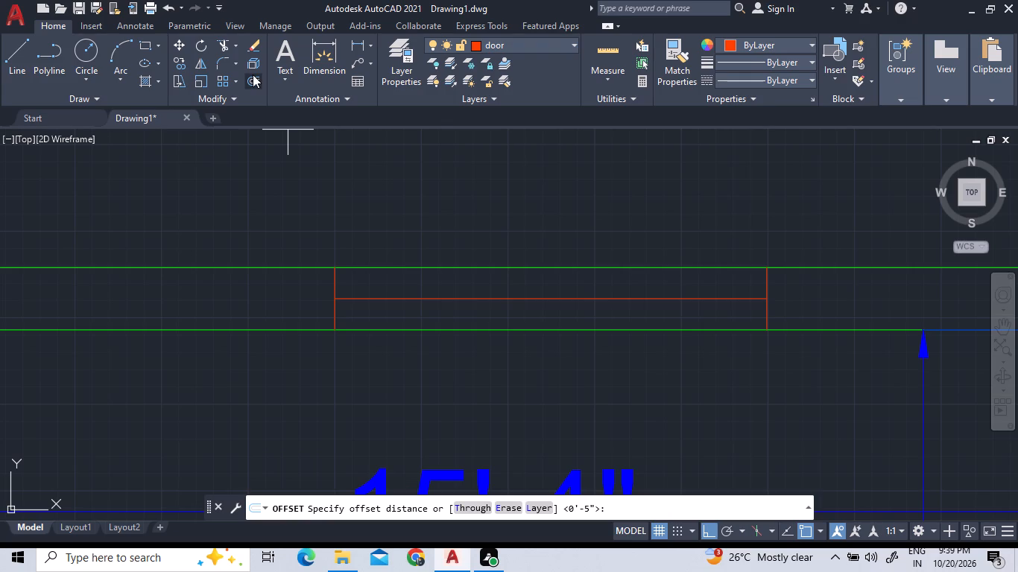
key(1)
key(BackSpace)
key(2)
key(shift+quotedbl)
key(Return)
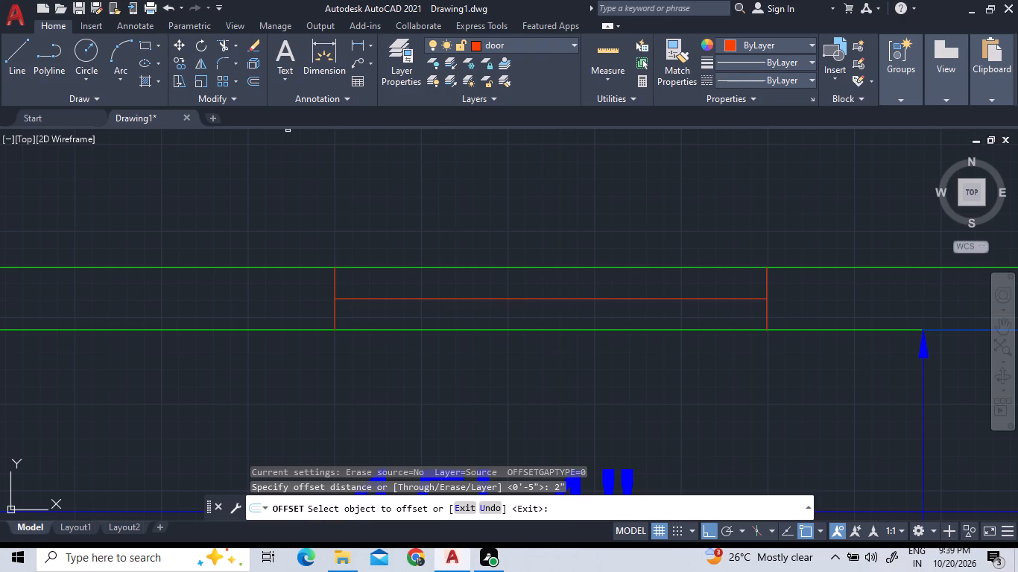
click(362, 299)
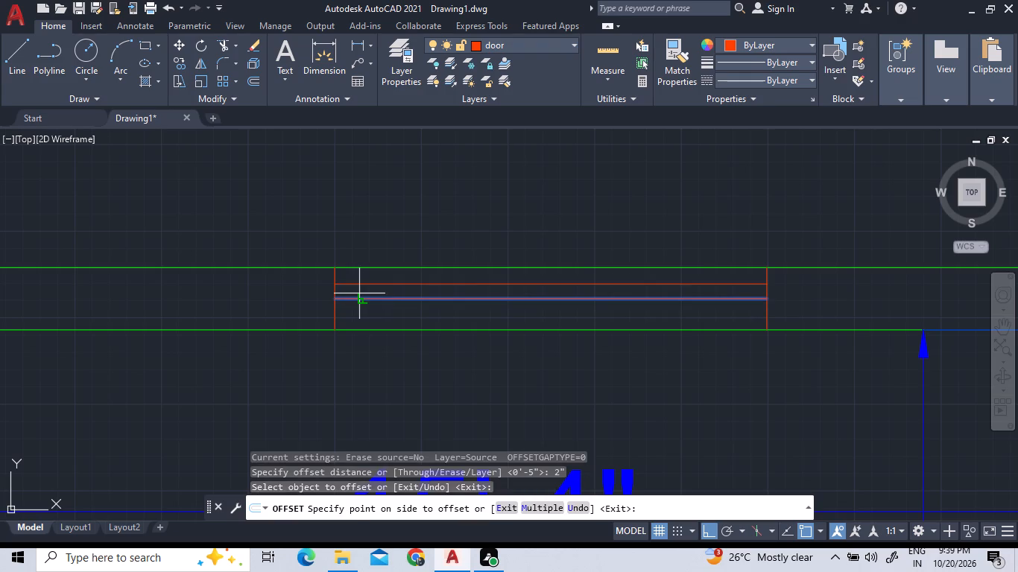
click(359, 293)
click(361, 299)
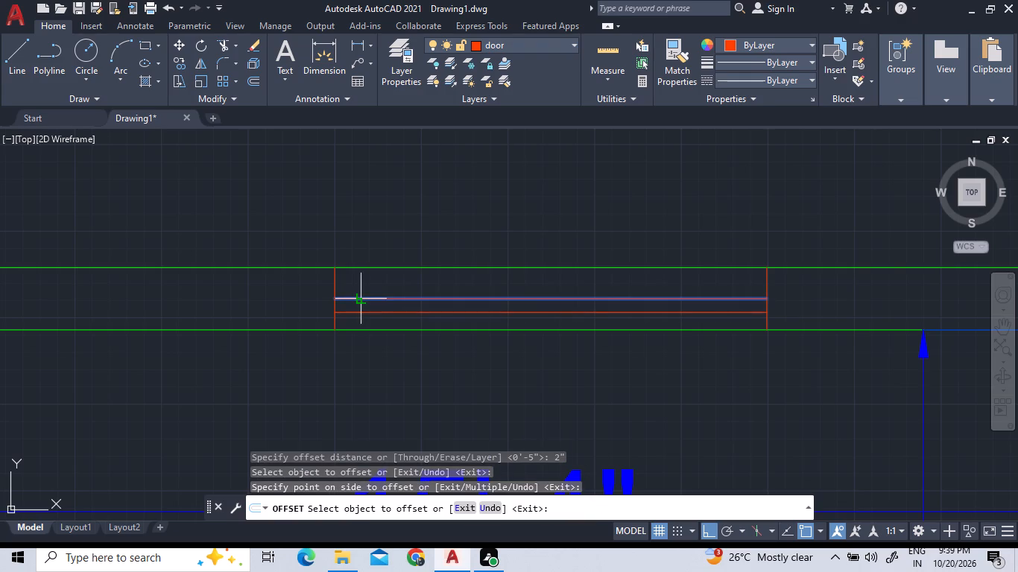
click(359, 285)
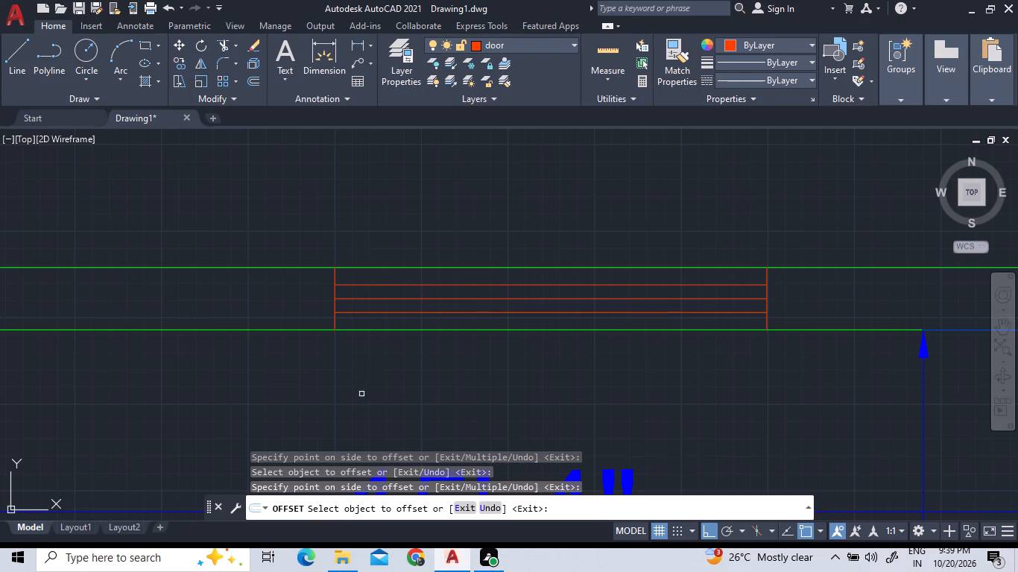
key(Escape)
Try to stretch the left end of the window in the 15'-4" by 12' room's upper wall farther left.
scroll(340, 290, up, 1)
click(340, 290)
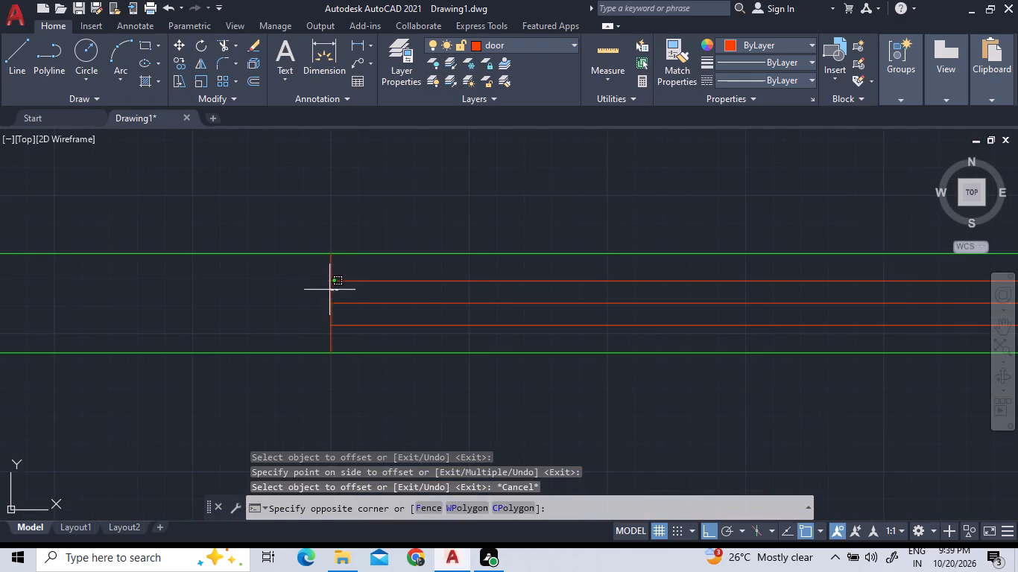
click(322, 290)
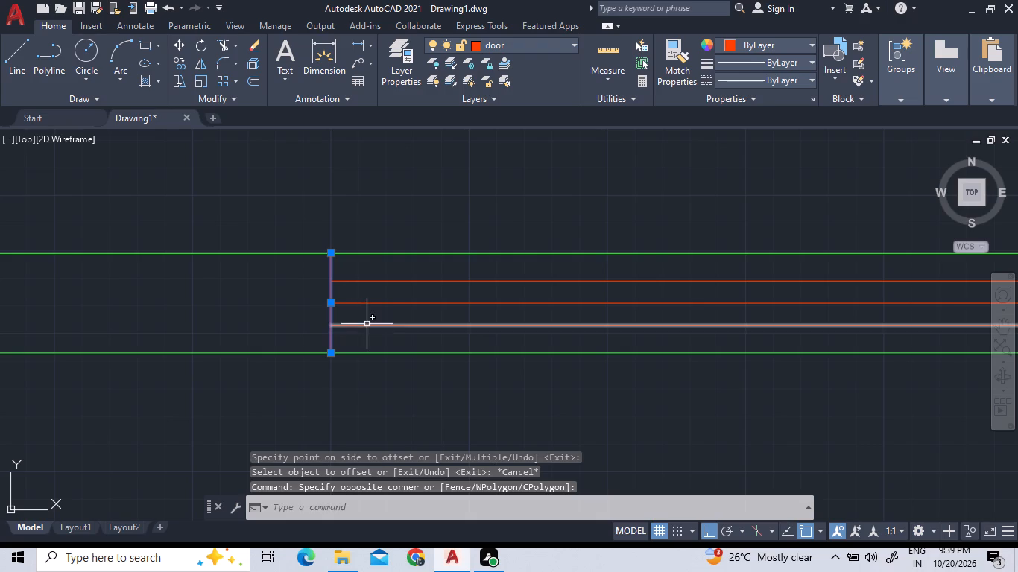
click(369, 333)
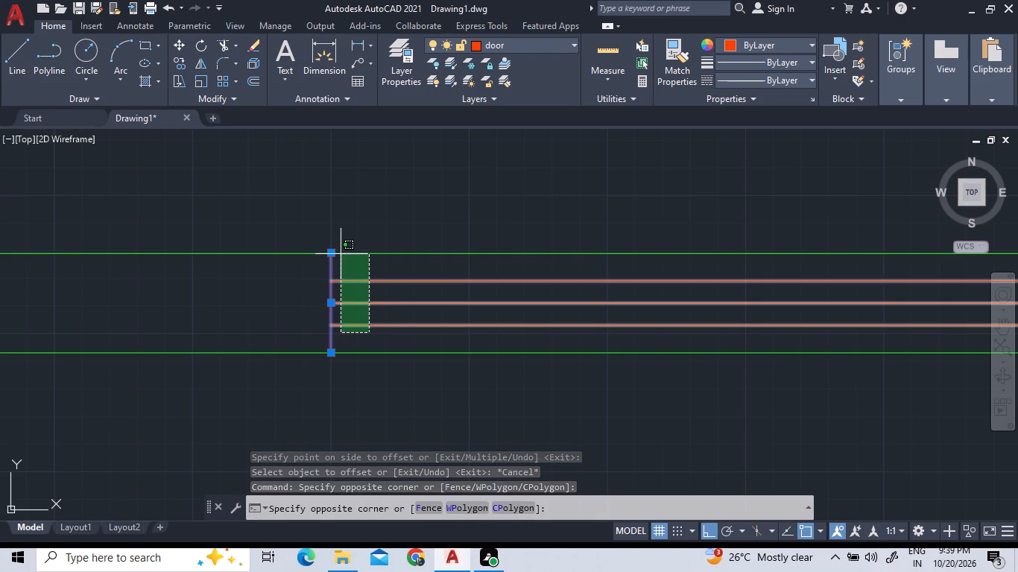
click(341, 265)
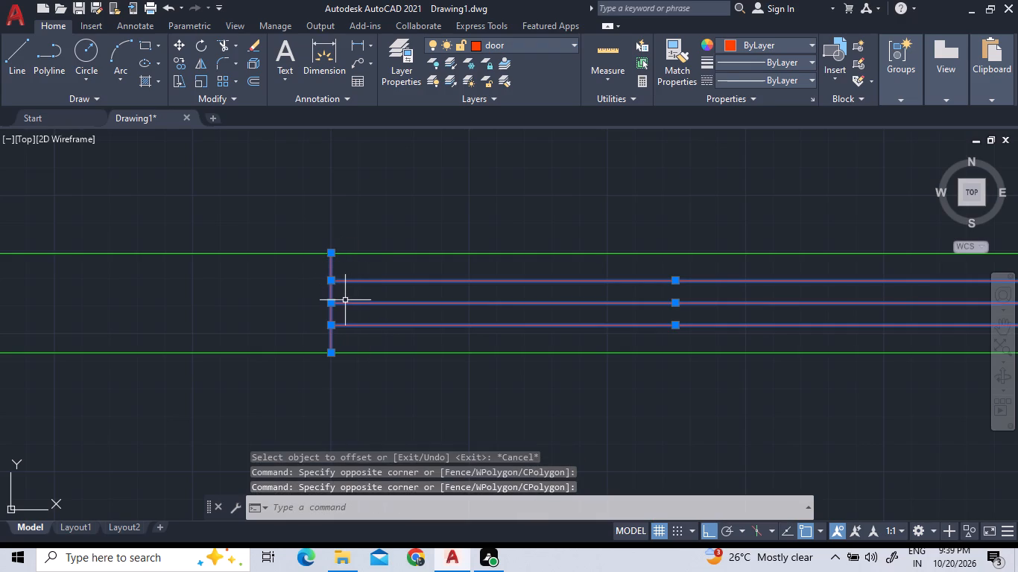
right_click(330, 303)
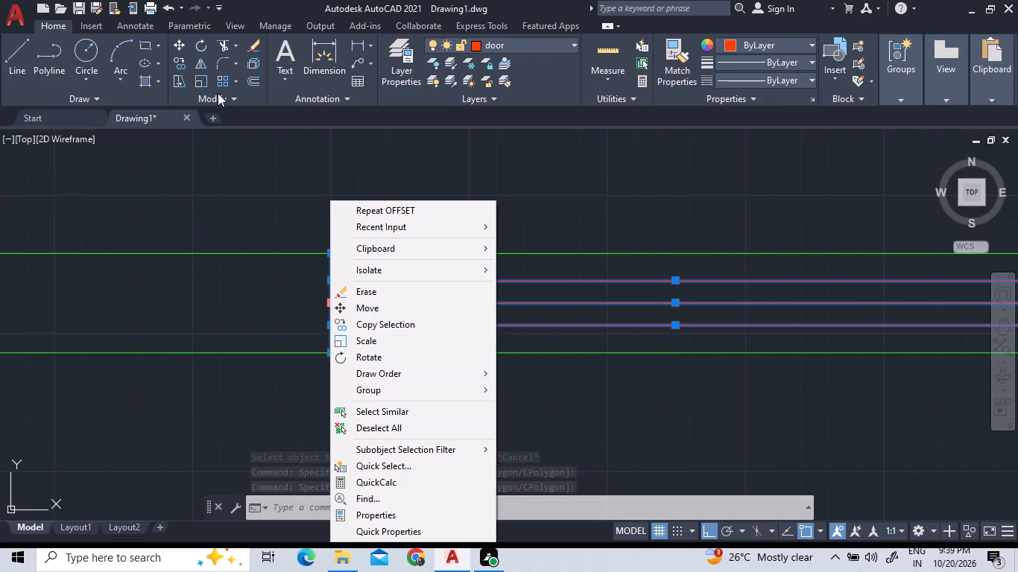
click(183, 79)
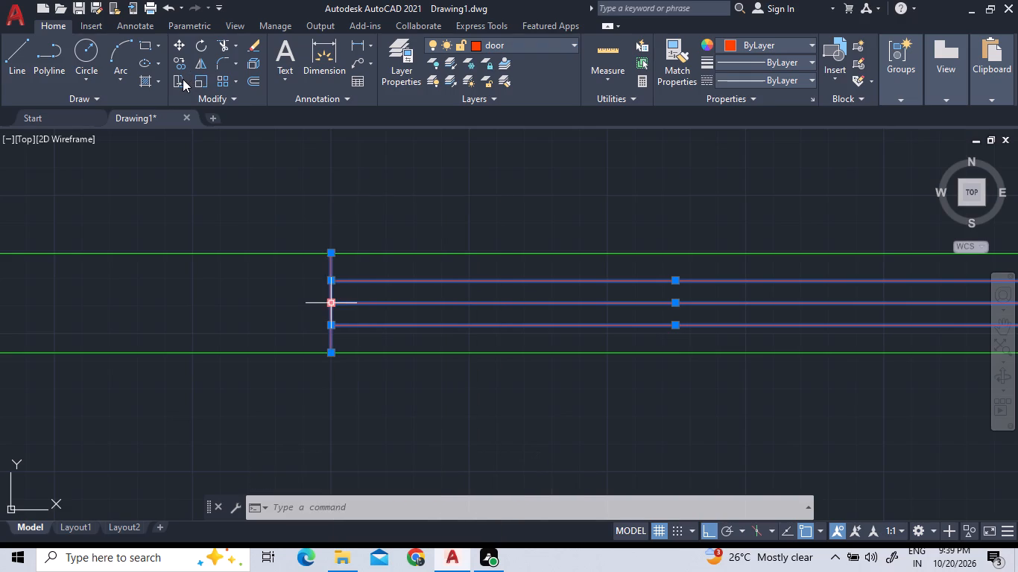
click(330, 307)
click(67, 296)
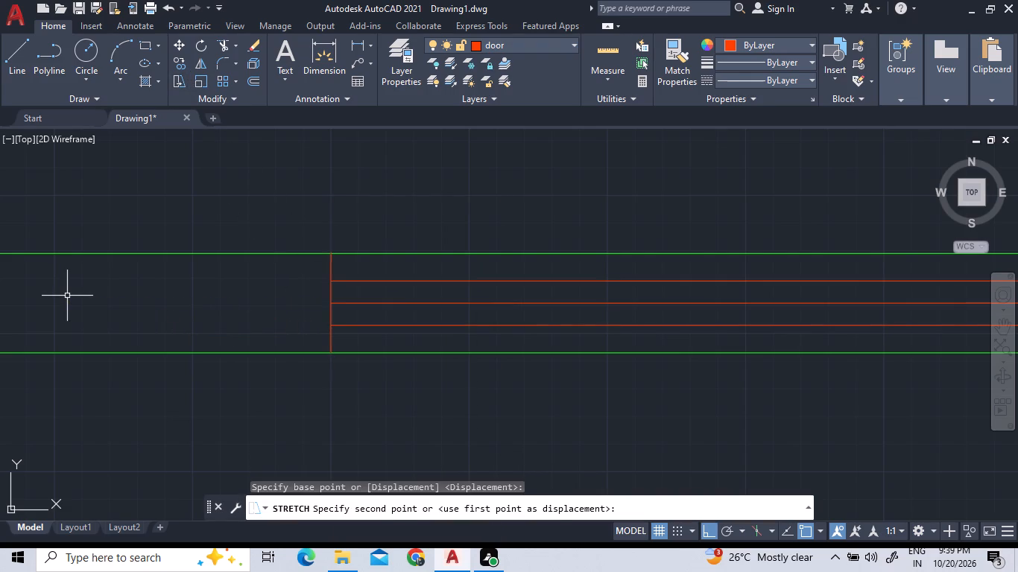
Stretch the left ends of the window's three horizontal lines about 2'-3" to the left along the wall.
click(370, 345)
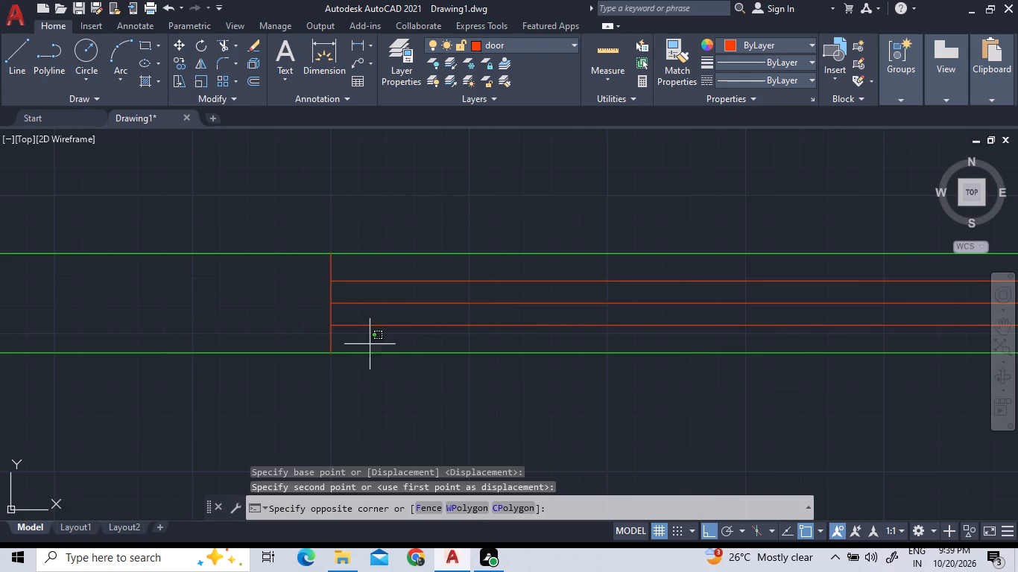
click(306, 263)
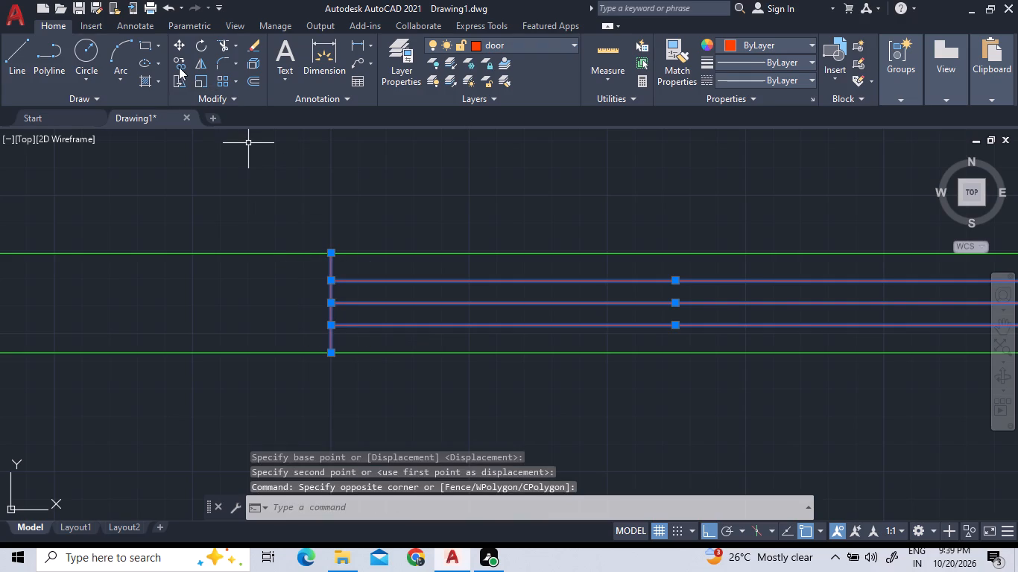
click(178, 77)
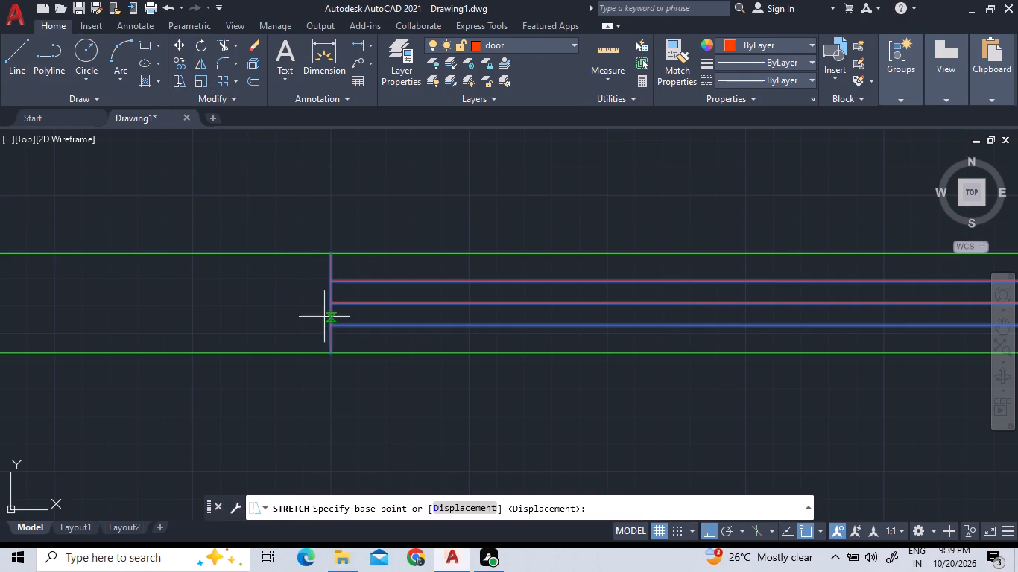
click(329, 356)
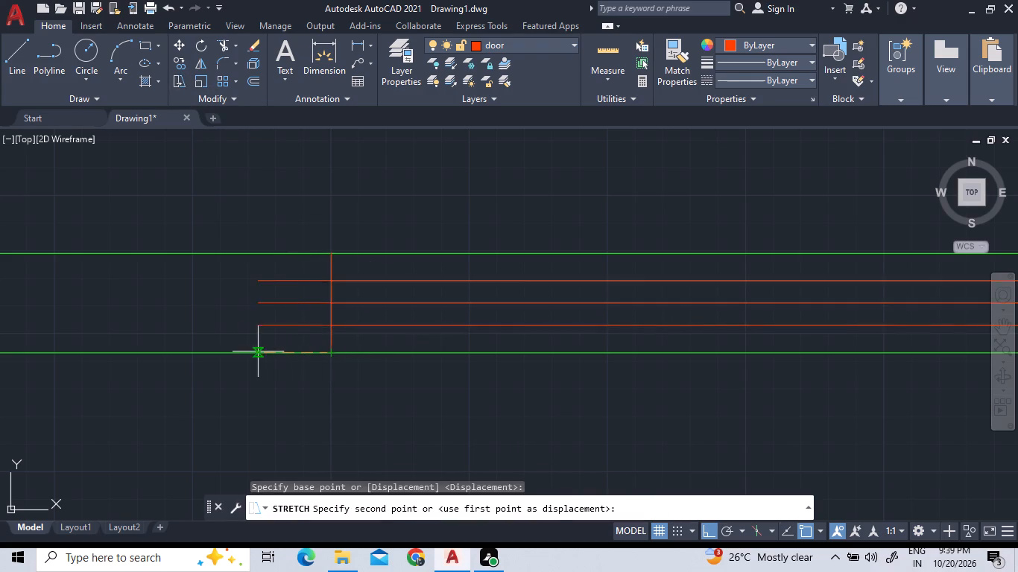
scroll(113, 354, down, 3)
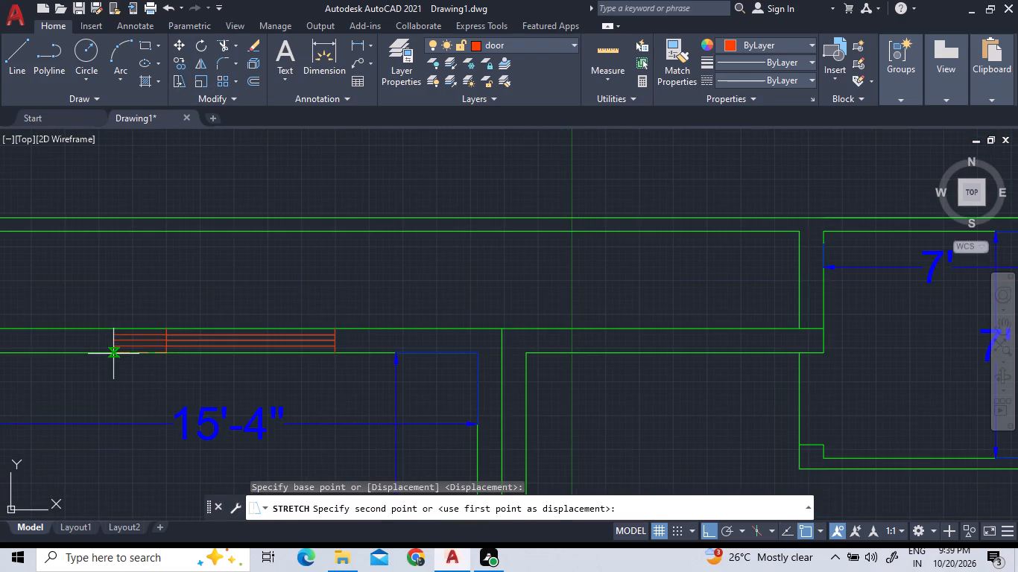
scroll(0, 349, down, 7)
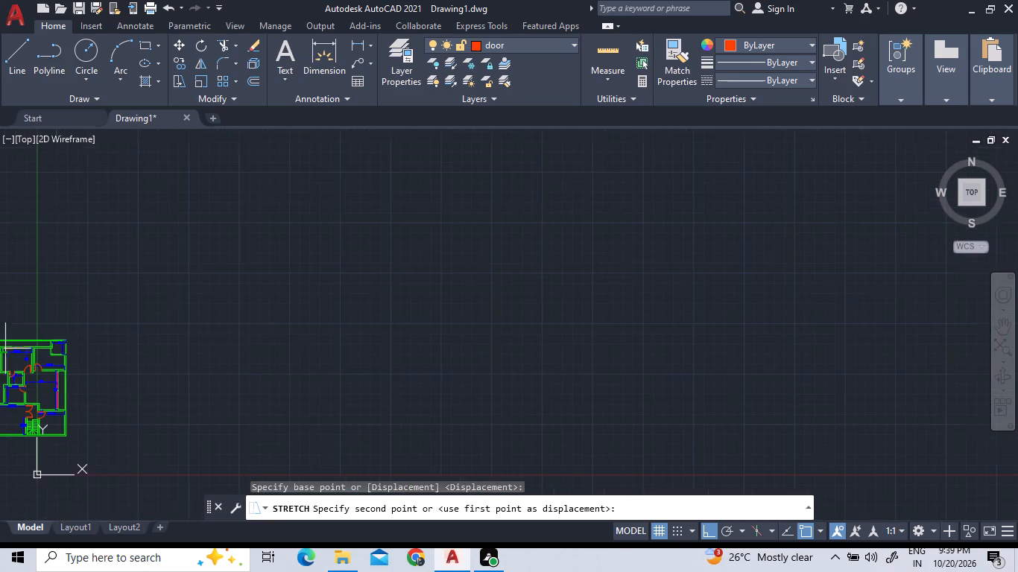
scroll(7, 351, down, 2)
scroll(0, 359, up, 4)
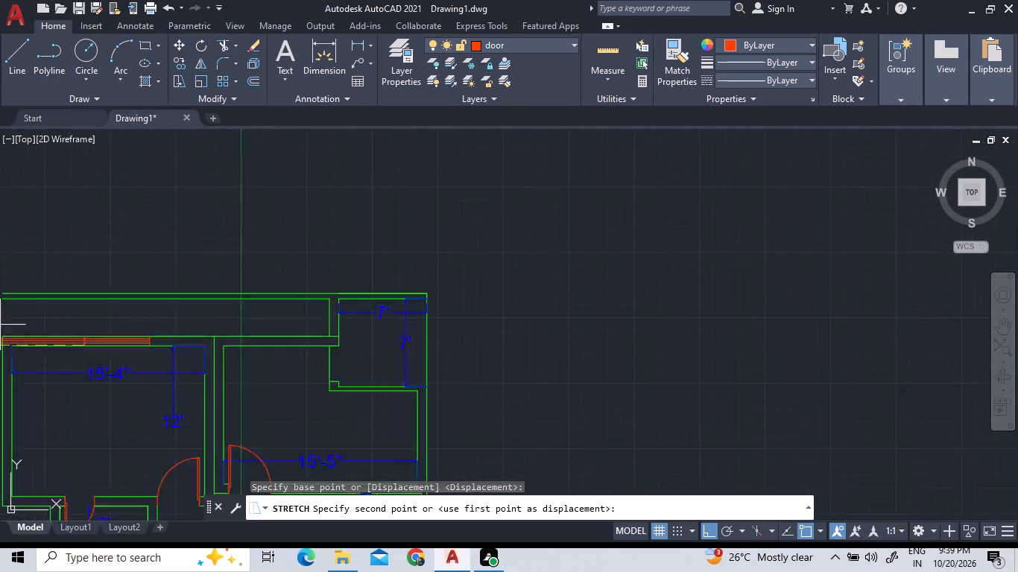
scroll(0, 325, up, 3)
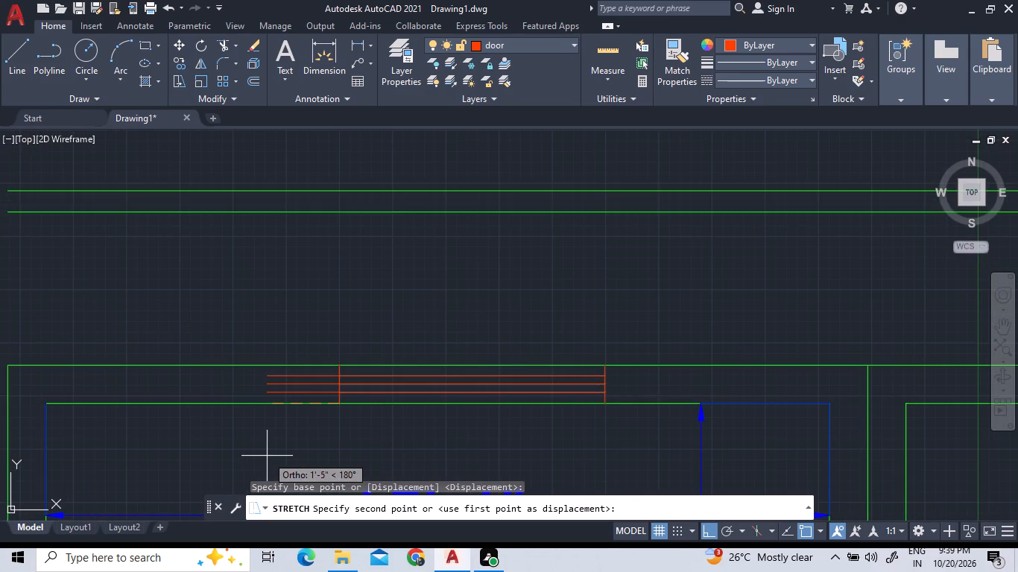
scroll(260, 441, up, 1)
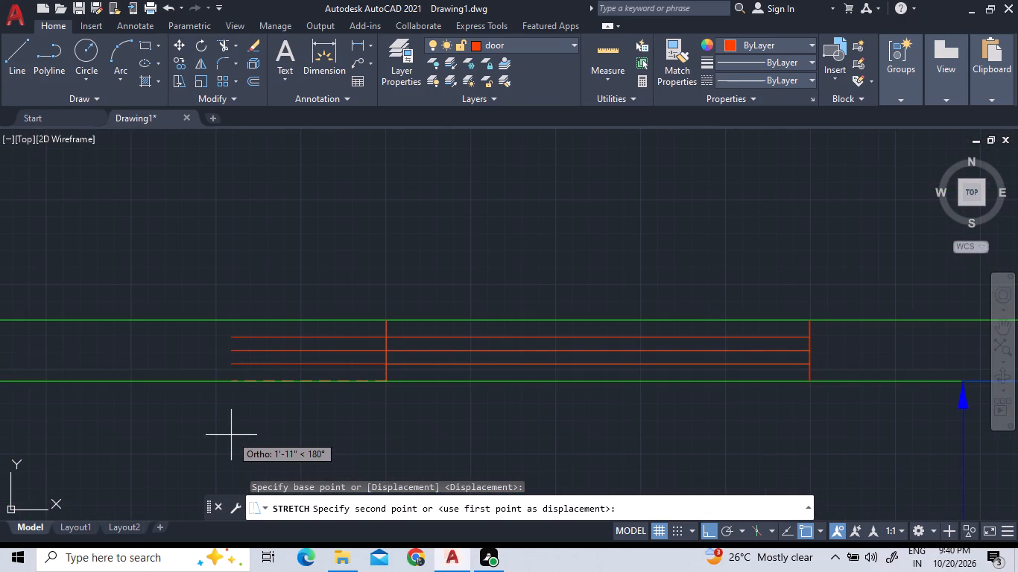
click(203, 432)
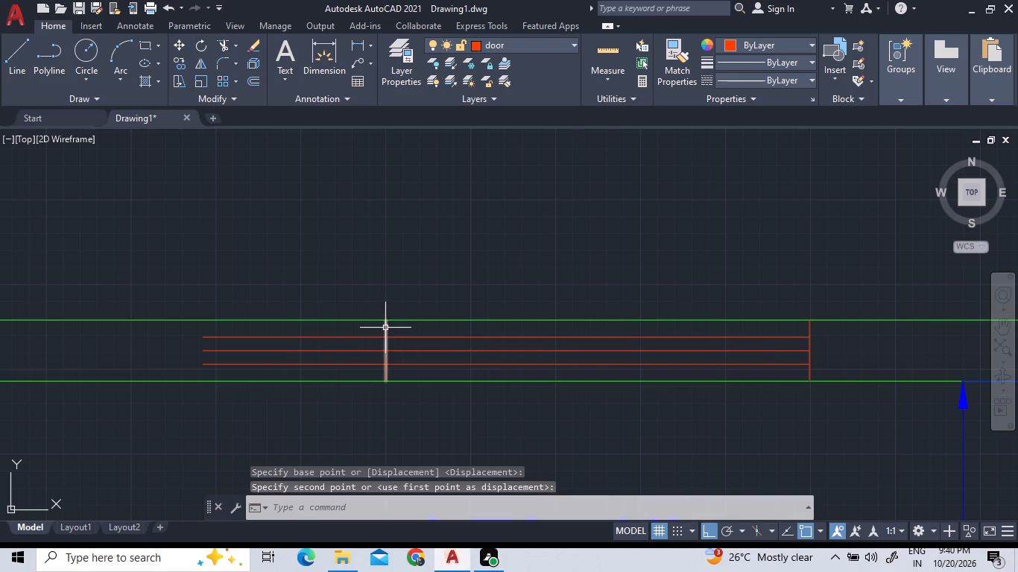
Move the window's left end line about 2'-3" left, onto the ends of the three horizontal lines.
click(385, 328)
right_click(382, 393)
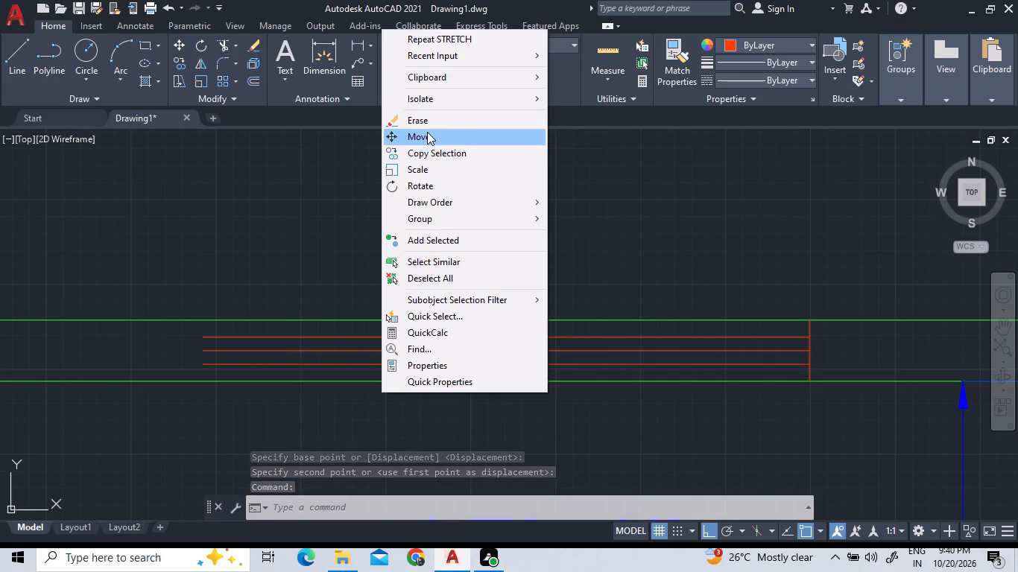
click(427, 132)
scroll(385, 384, up, 3)
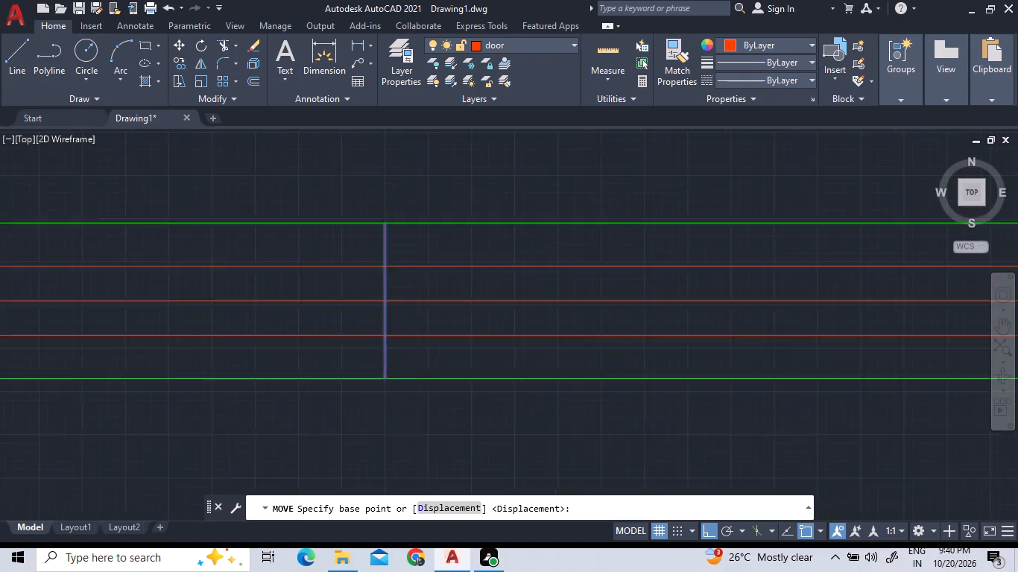
click(385, 375)
scroll(0, 372, down, 4)
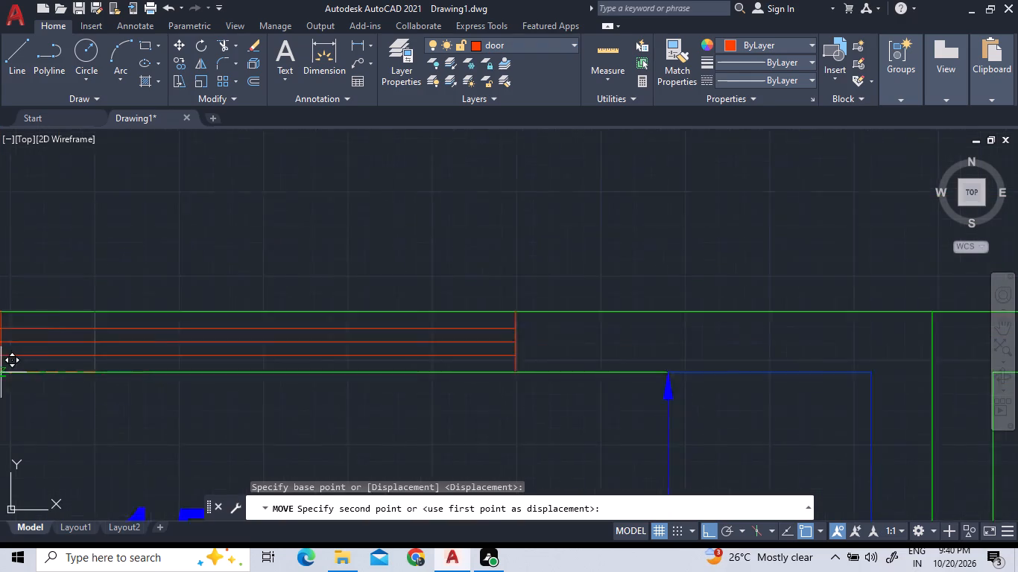
scroll(4, 374, down, 11)
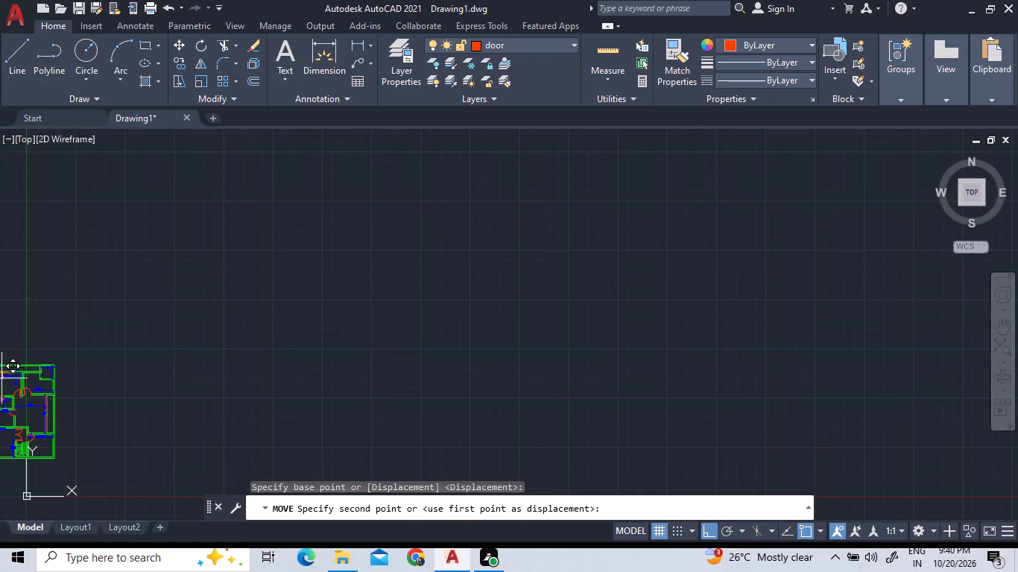
scroll(0, 391, up, 4)
scroll(23, 274, down, 8)
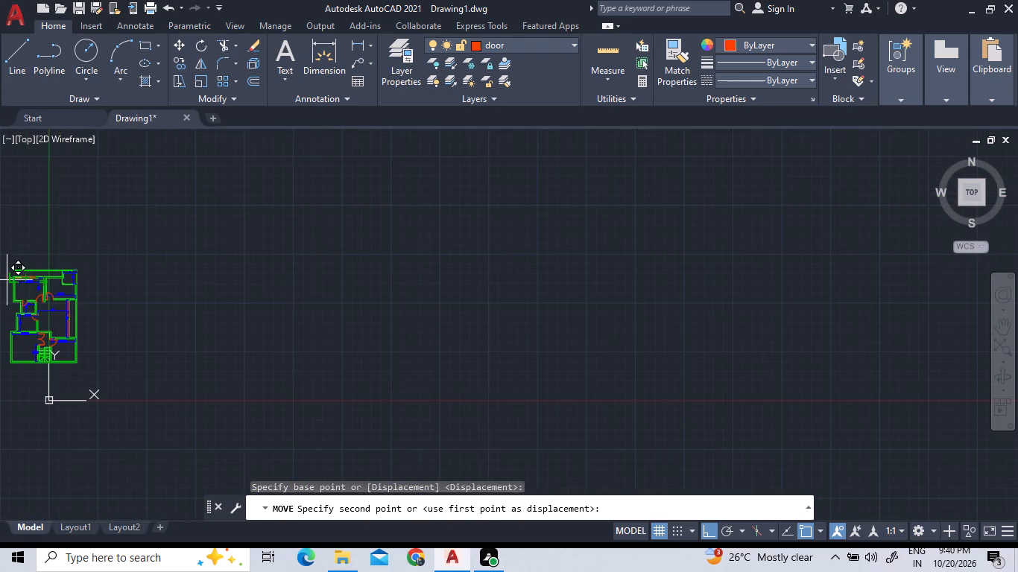
scroll(0, 273, up, 4)
scroll(127, 296, up, 6)
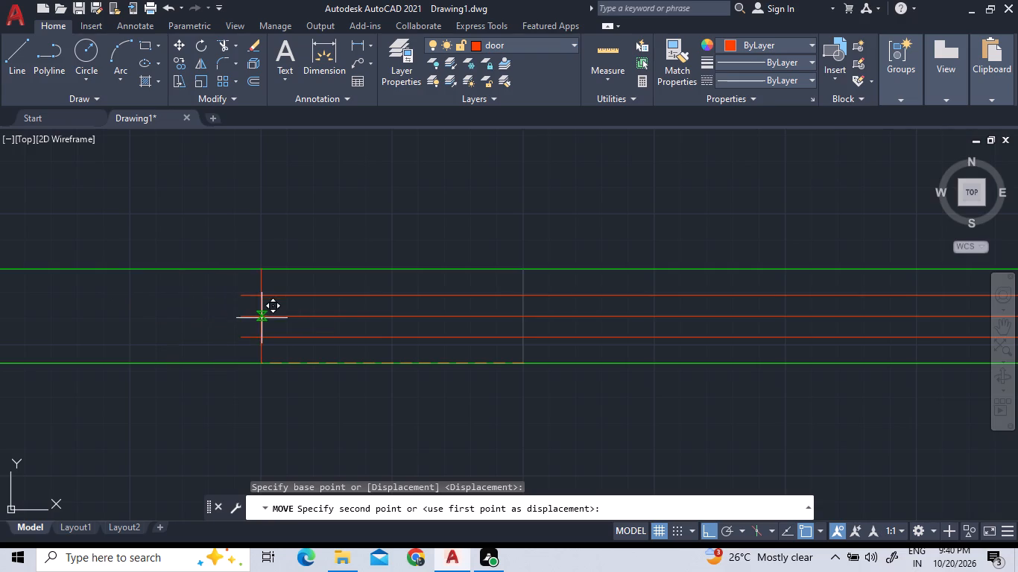
scroll(260, 319, up, 3)
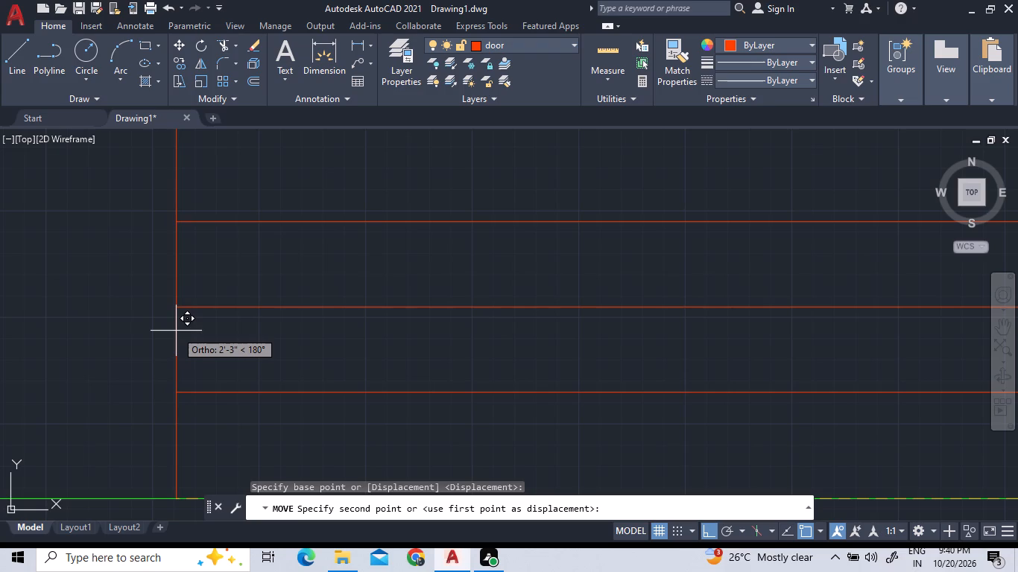
click(176, 330)
scroll(176, 330, down, 6)
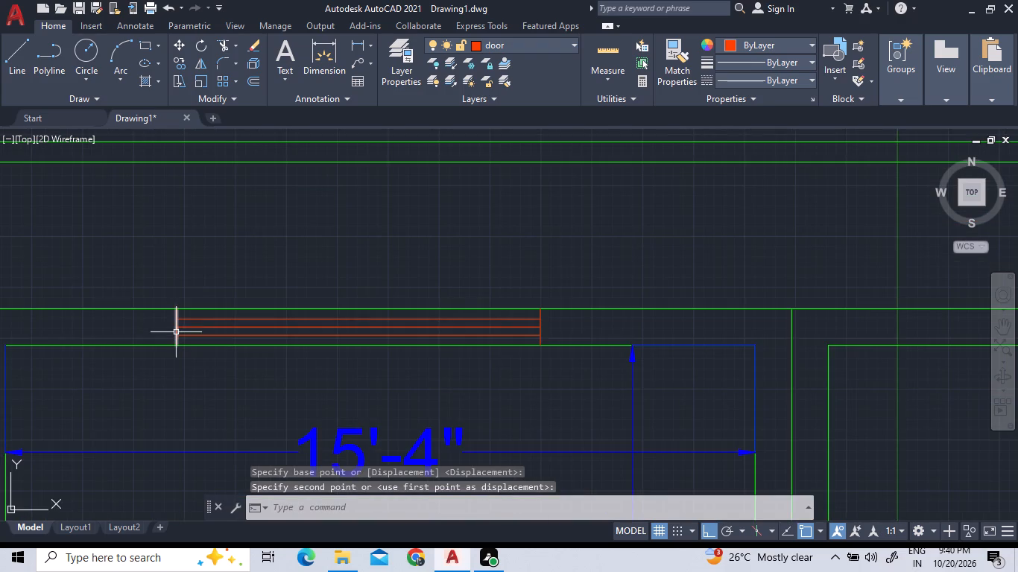
scroll(183, 349, up, 4)
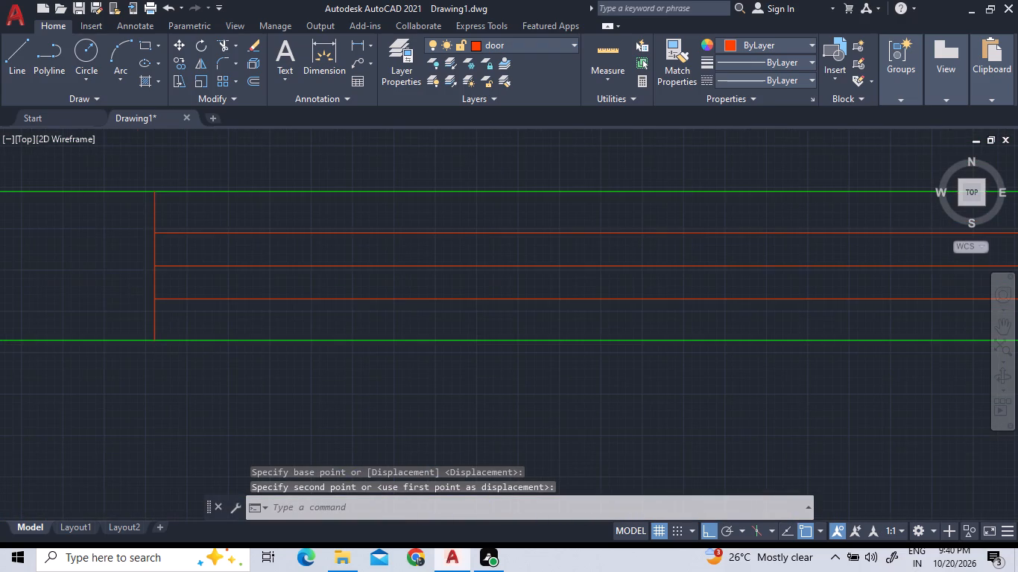
scroll(169, 339, up, 1)
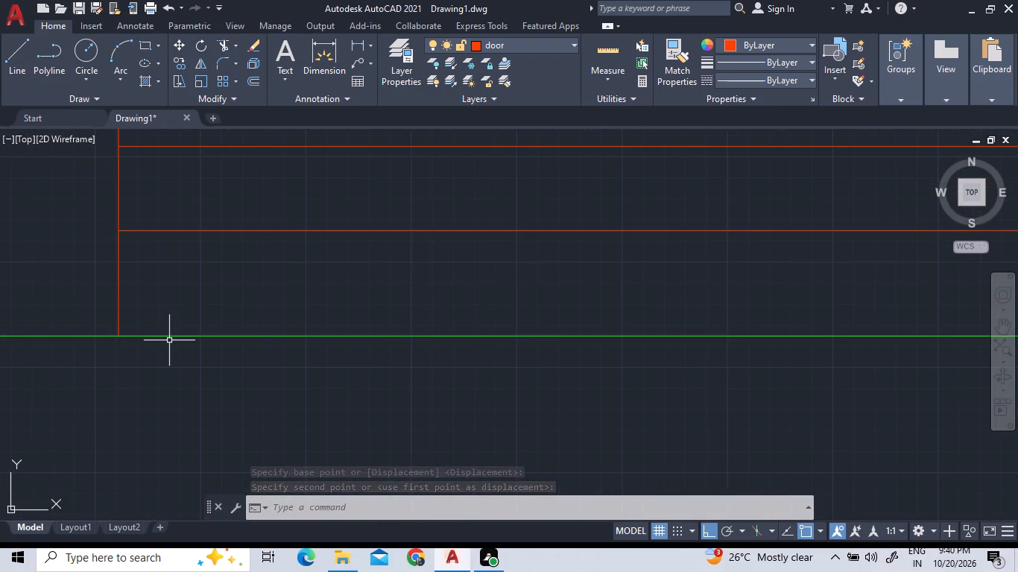
Draw a 9" by 3' upright rectangle in the empty area outside the 15'-4" by 12' room's left wall.
scroll(169, 340, down, 4)
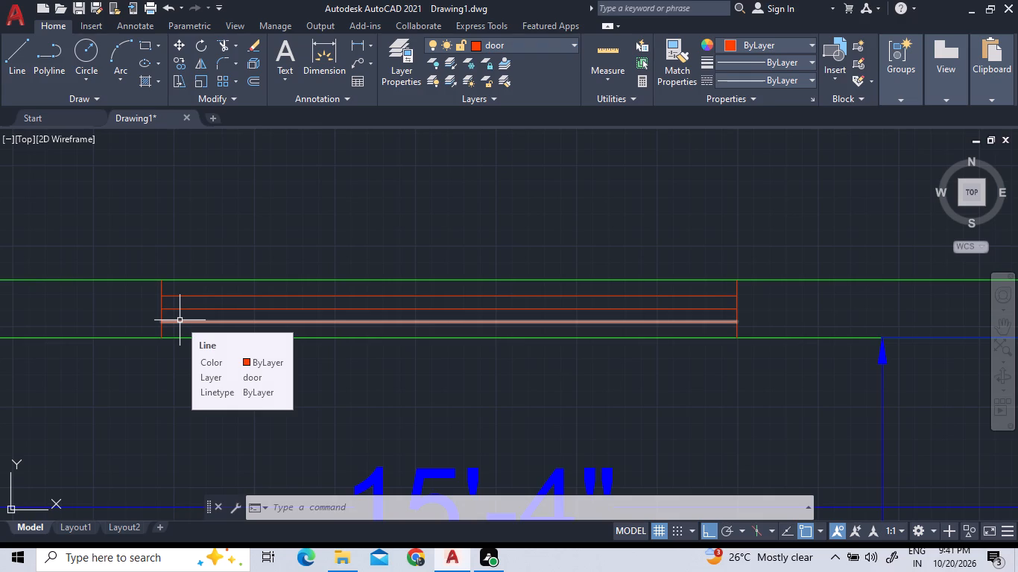
scroll(292, 209, down, 3)
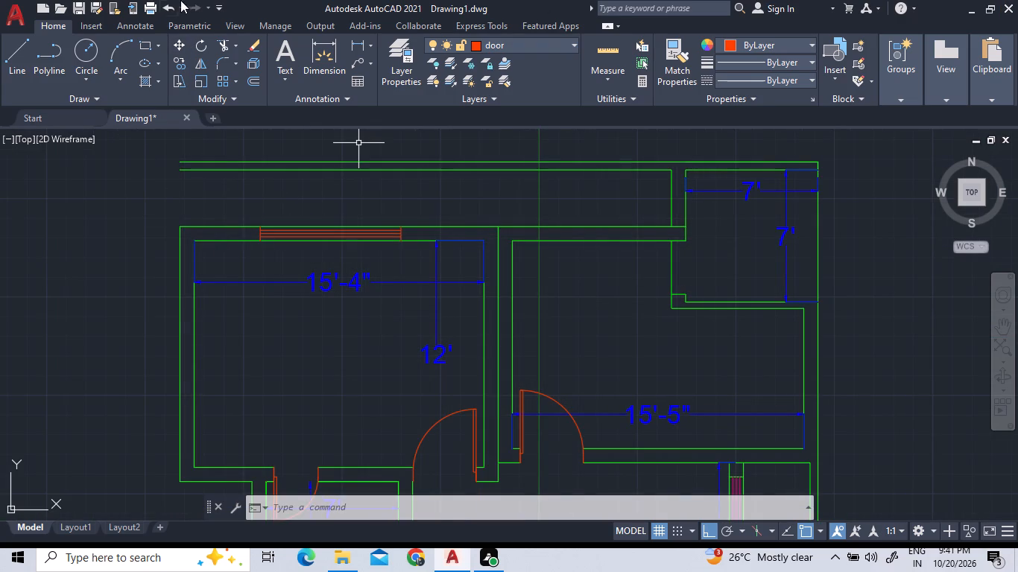
click(146, 52)
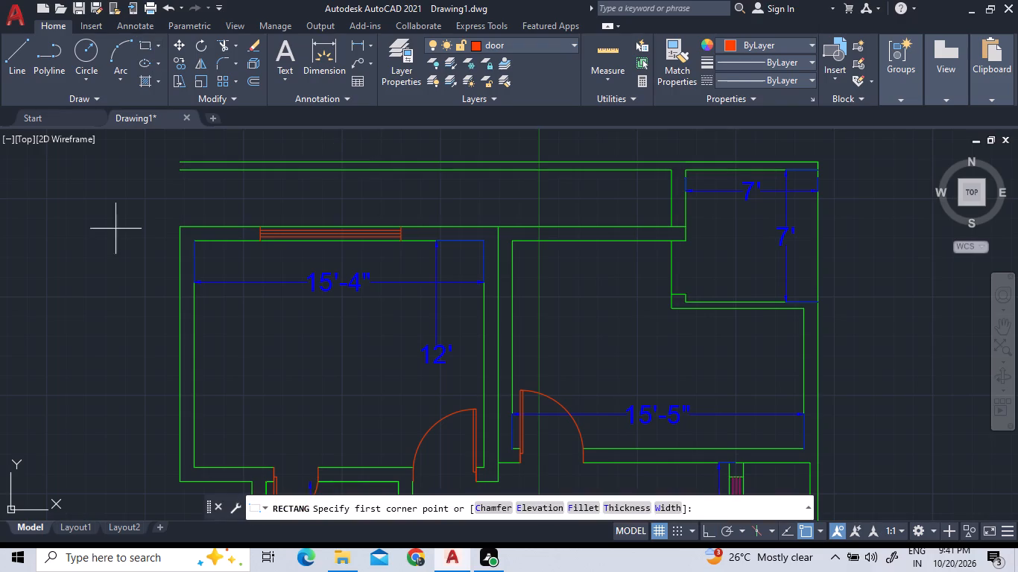
click(34, 244)
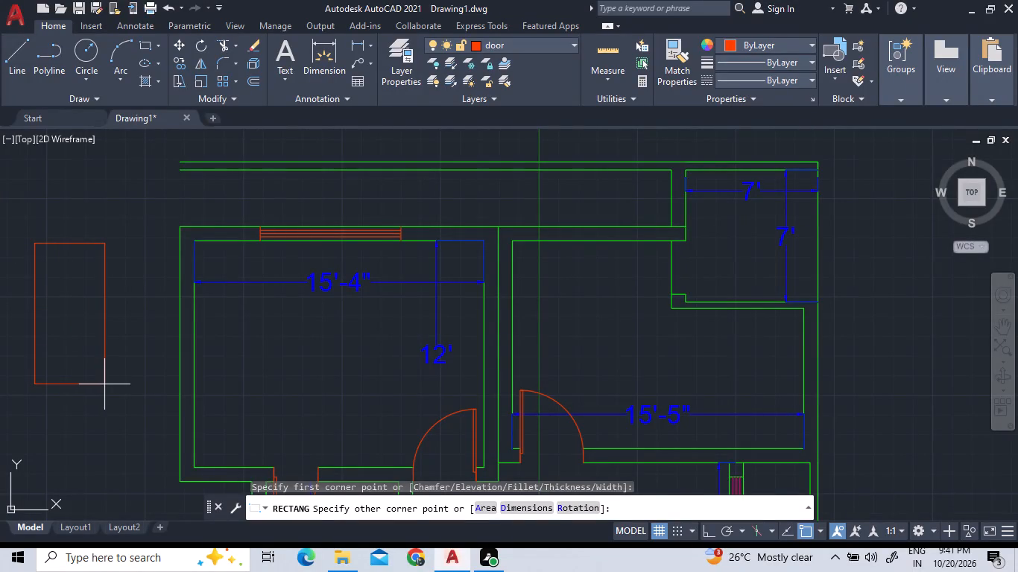
key(d)
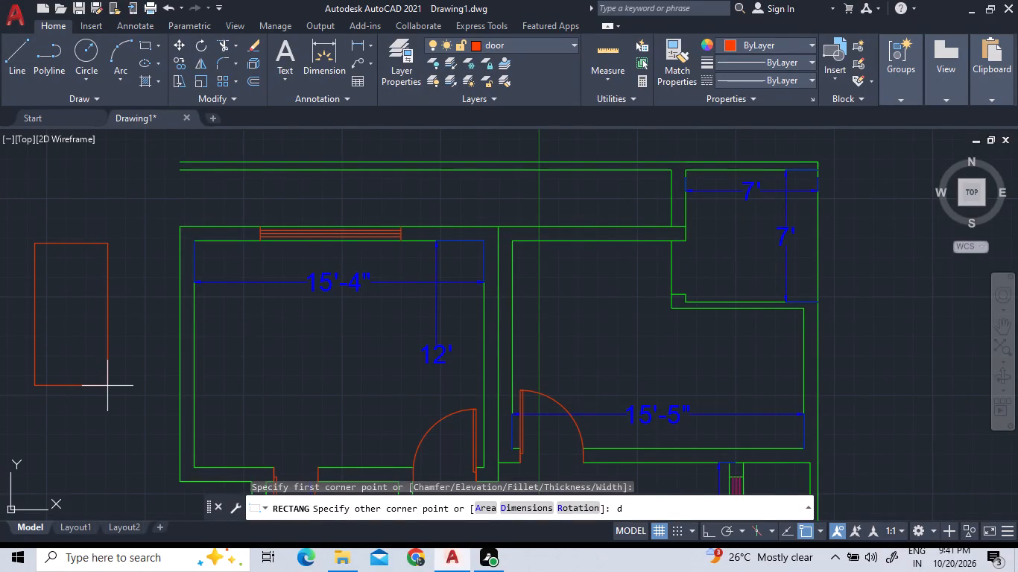
key(Return)
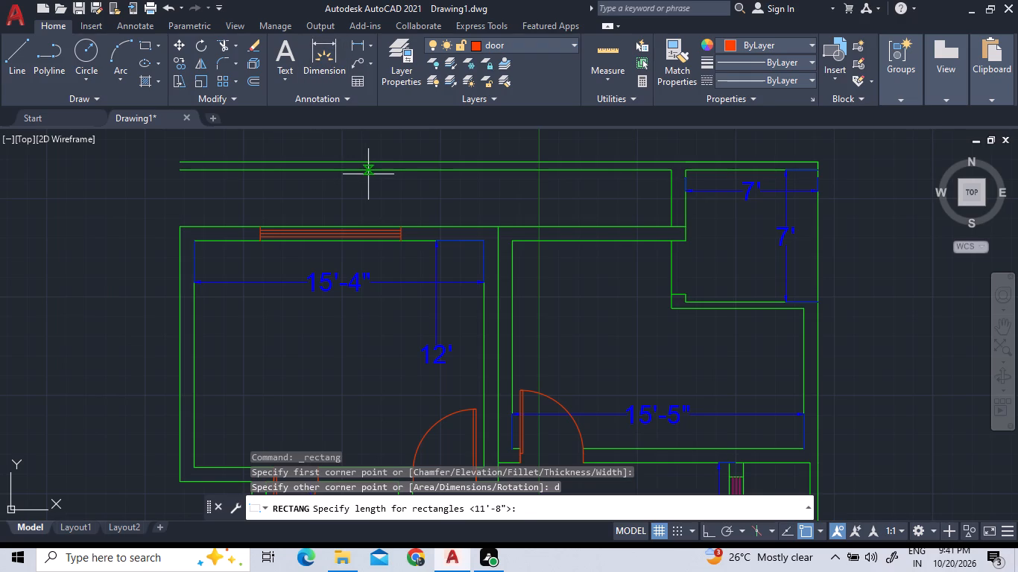
key(9)
key(shift+quotedbl)
key(Return)
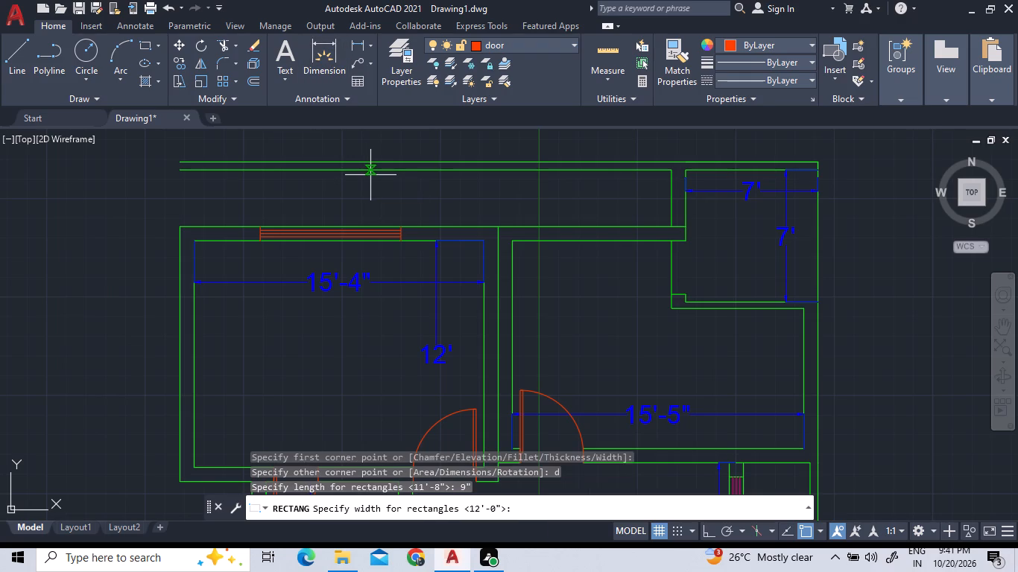
text(3')
key(Return)
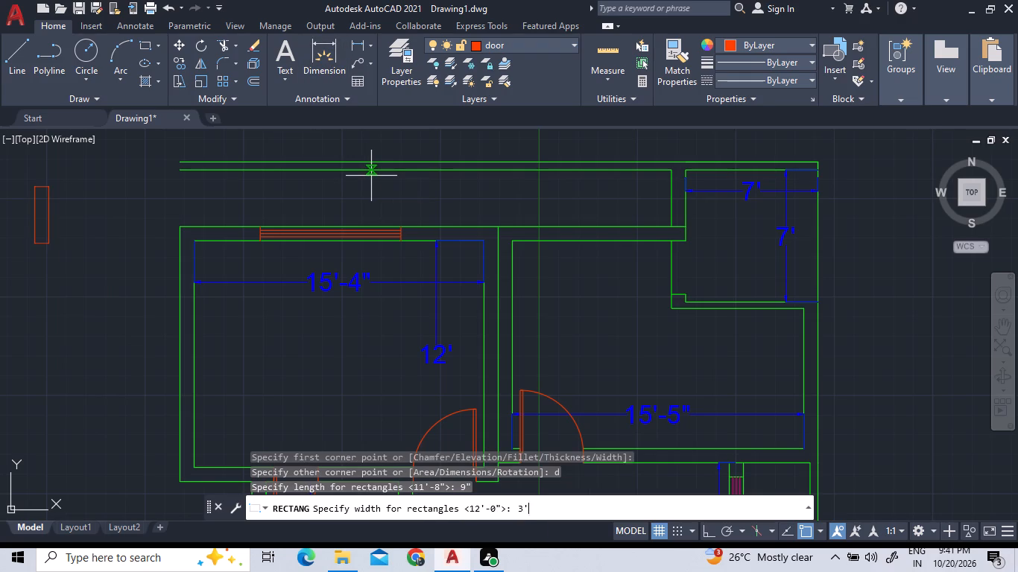
click(158, 296)
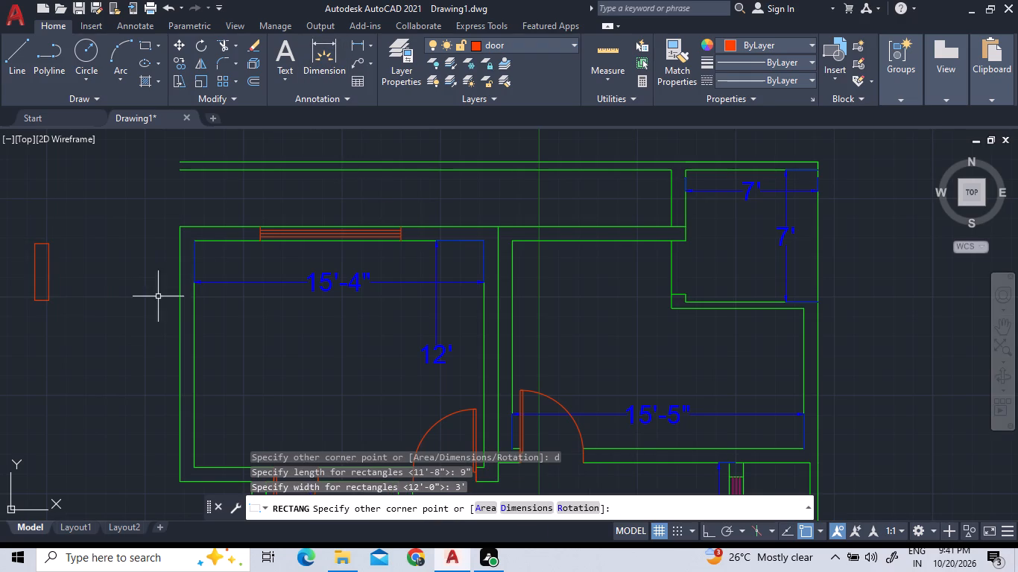
Draw a vertical center line through the new rectangle from its top edge's midpoint to its bottom edge's midpoint.
click(14, 61)
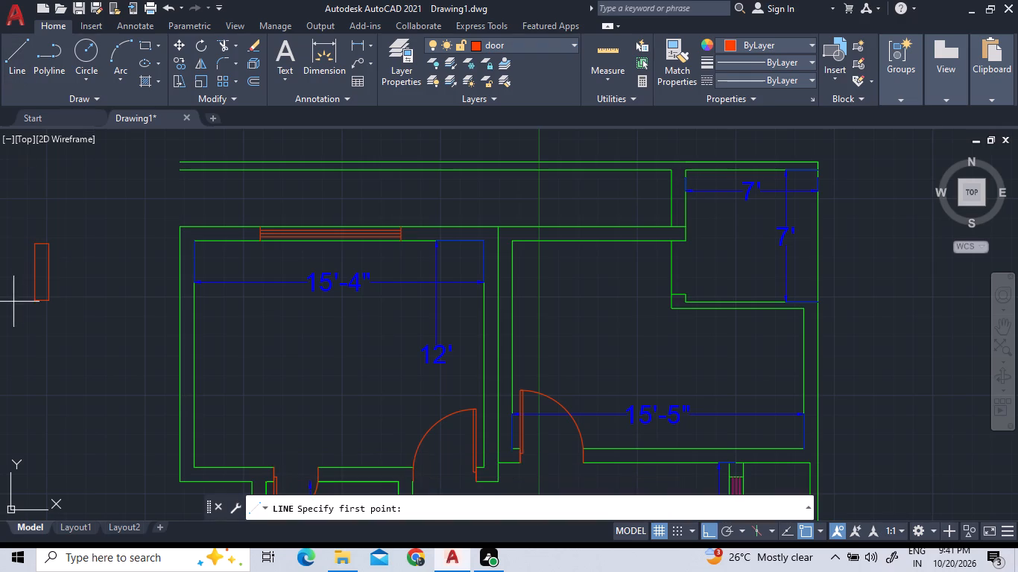
scroll(16, 298, up, 2)
scroll(74, 150, up, 3)
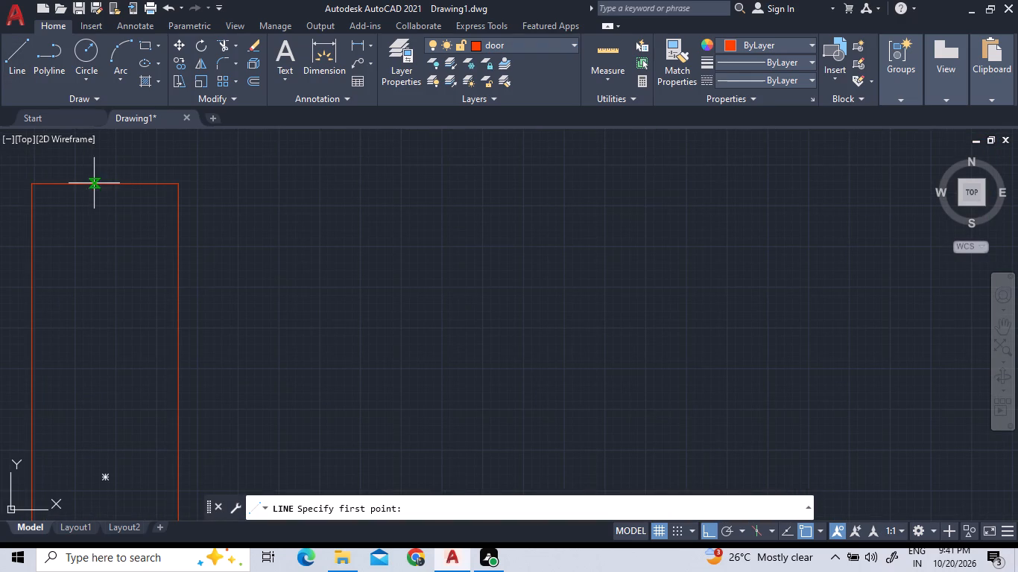
drag(106, 186, 110, 255)
scroll(113, 310, down, 3)
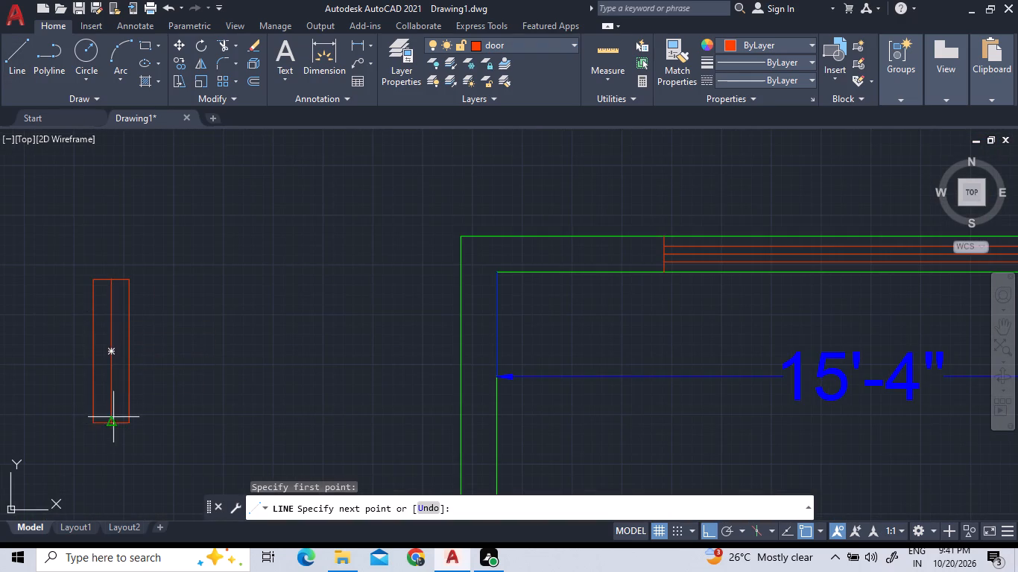
scroll(113, 416, up, 3)
click(102, 447)
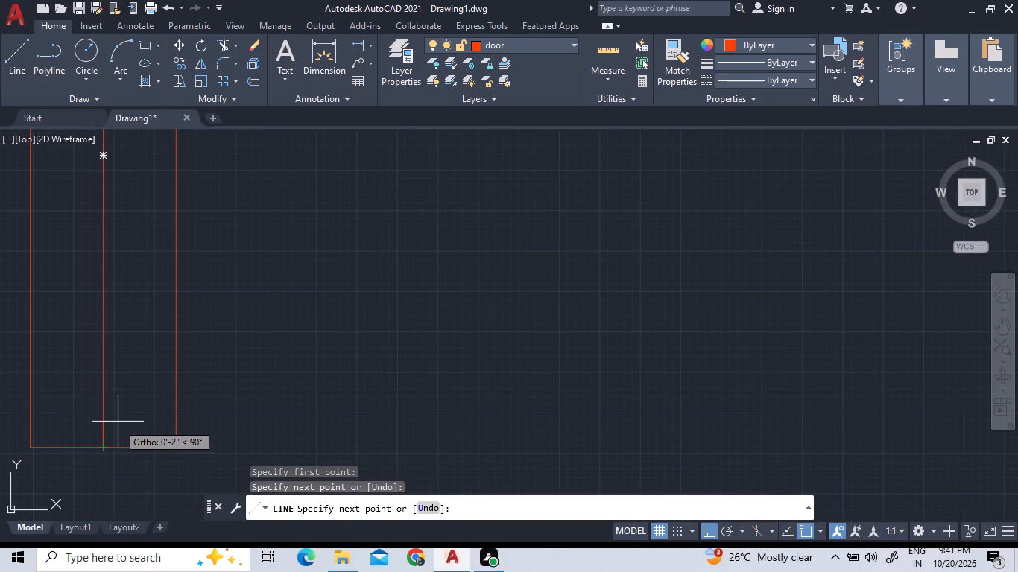
right_click(118, 421)
click(175, 261)
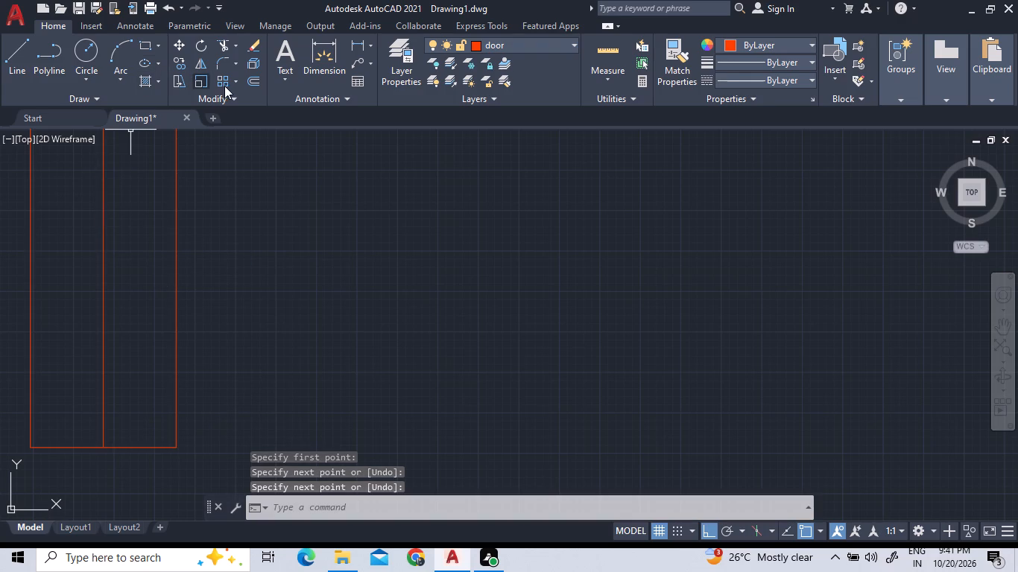
Offset the rectangle's vertical center line 2" to both sides.
click(251, 78)
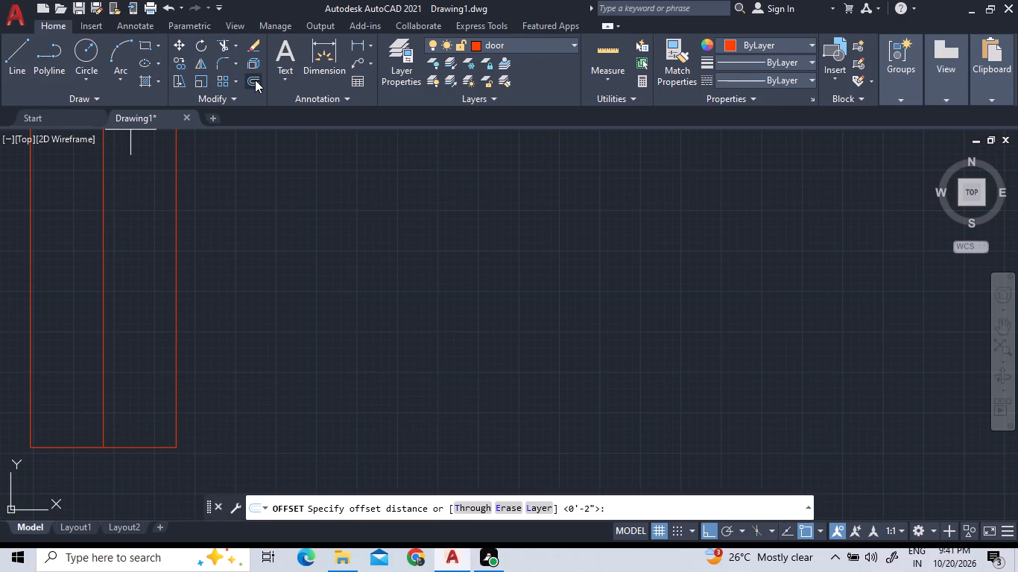
key(2)
key(shift+quotedbl)
key(Return)
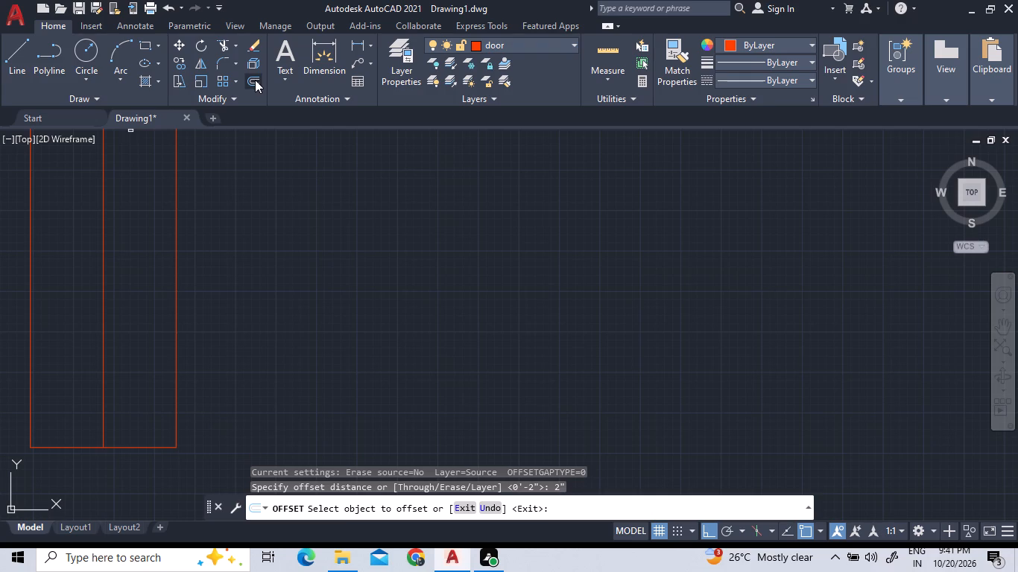
click(101, 217)
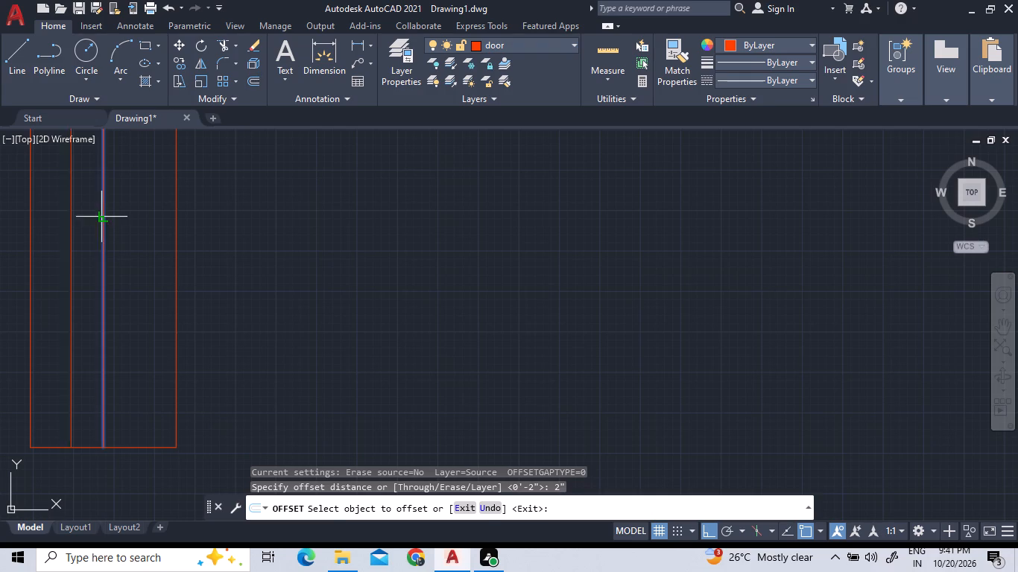
click(116, 223)
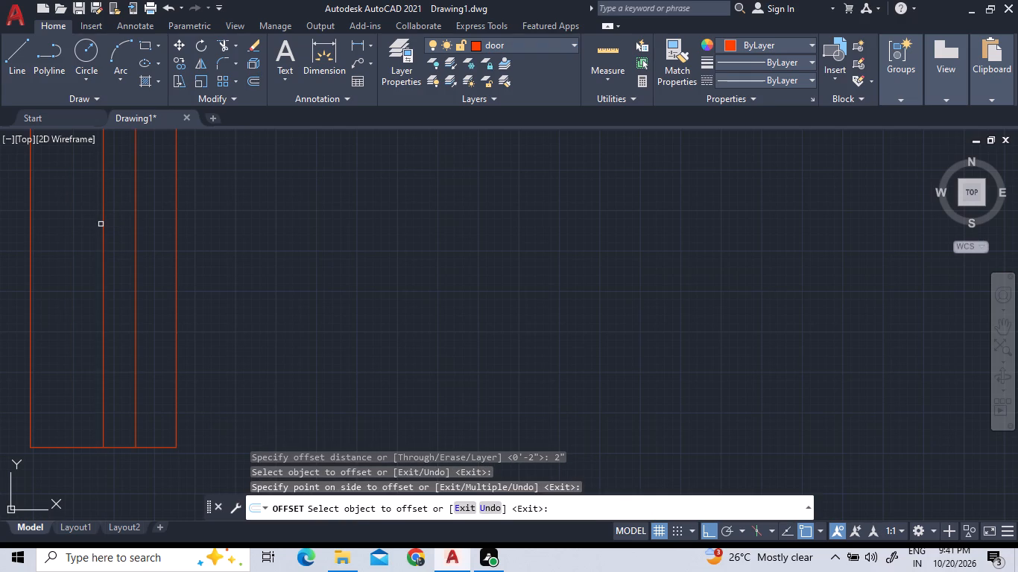
click(101, 224)
click(104, 227)
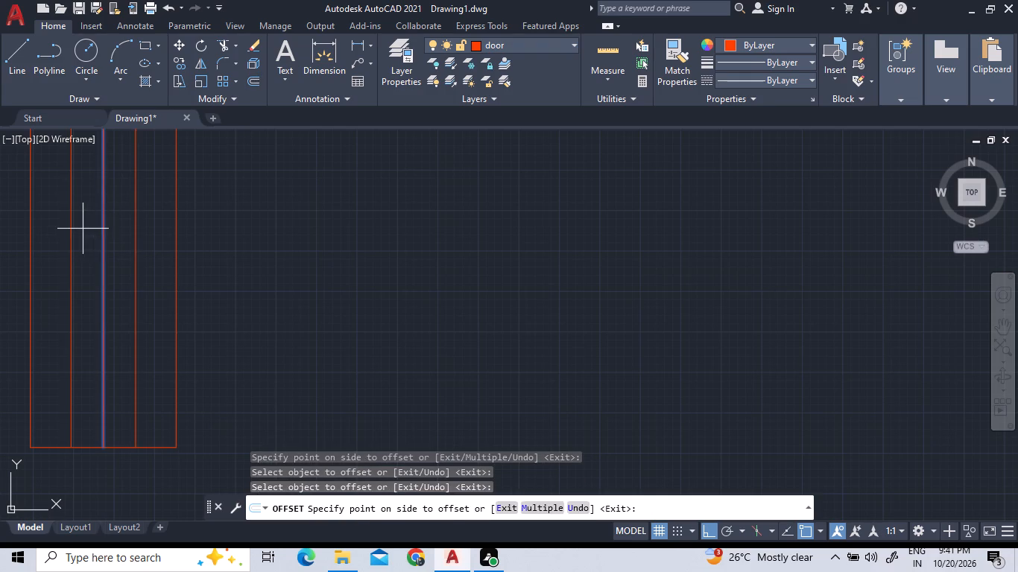
click(83, 229)
scroll(116, 277, down, 2)
scroll(199, 349, down, 3)
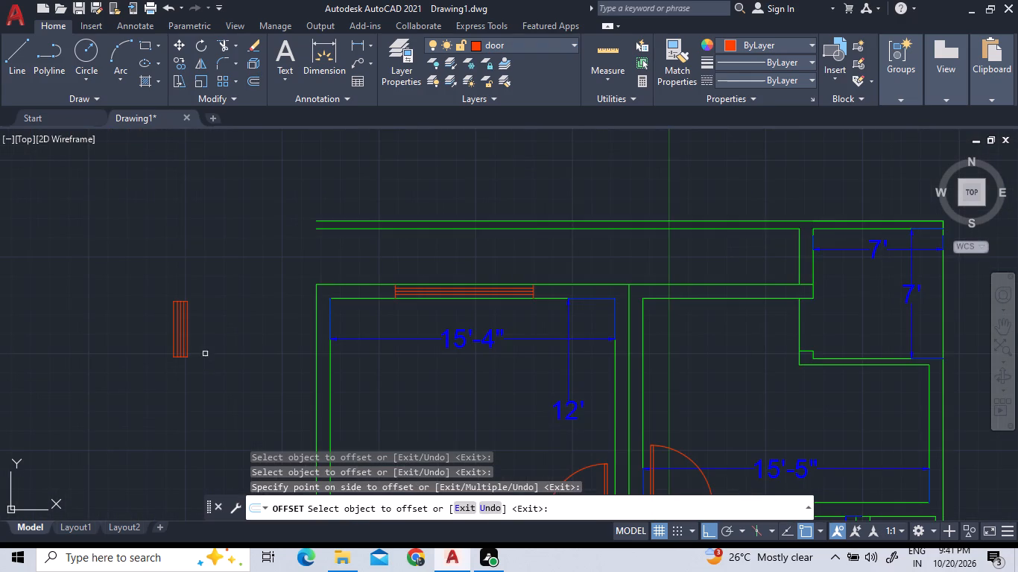
right_click(234, 345)
click(269, 355)
Move the whole 9" by 3' window by its bottom midpoint into the 15'-4" by 12' room's left wall, near the upper corner, with Ortho off.
click(206, 380)
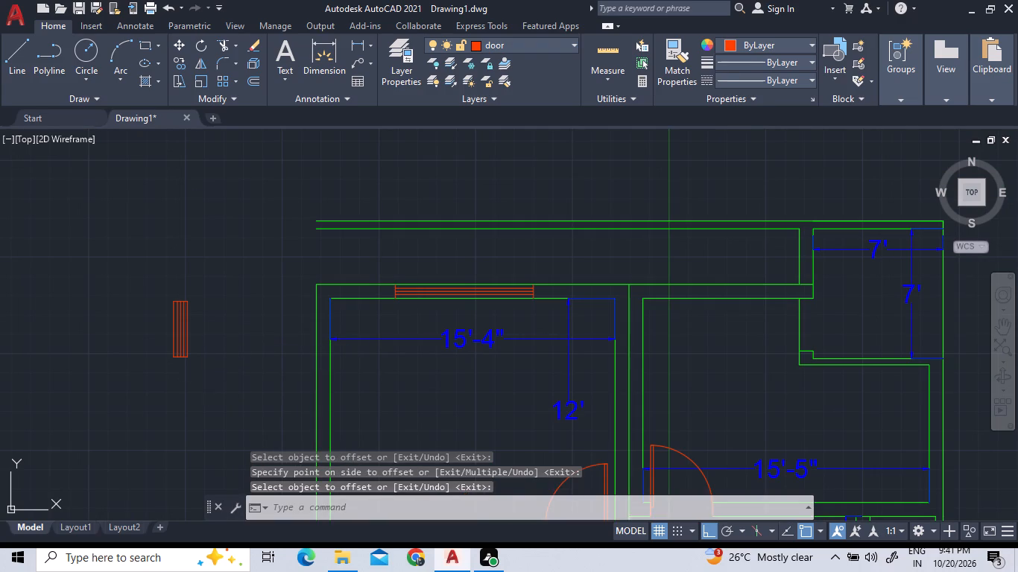
click(118, 284)
right_click(186, 256)
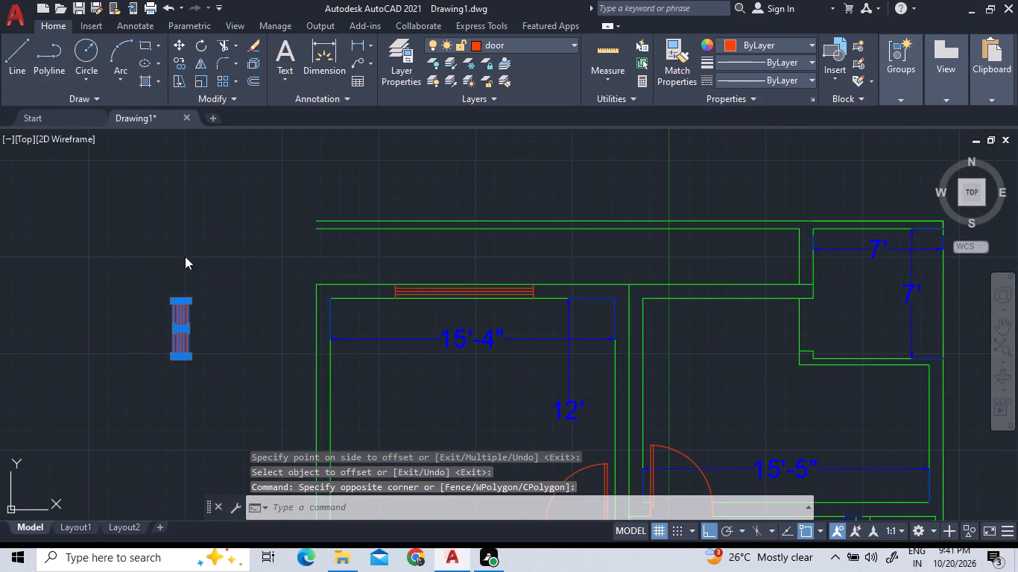
click(235, 307)
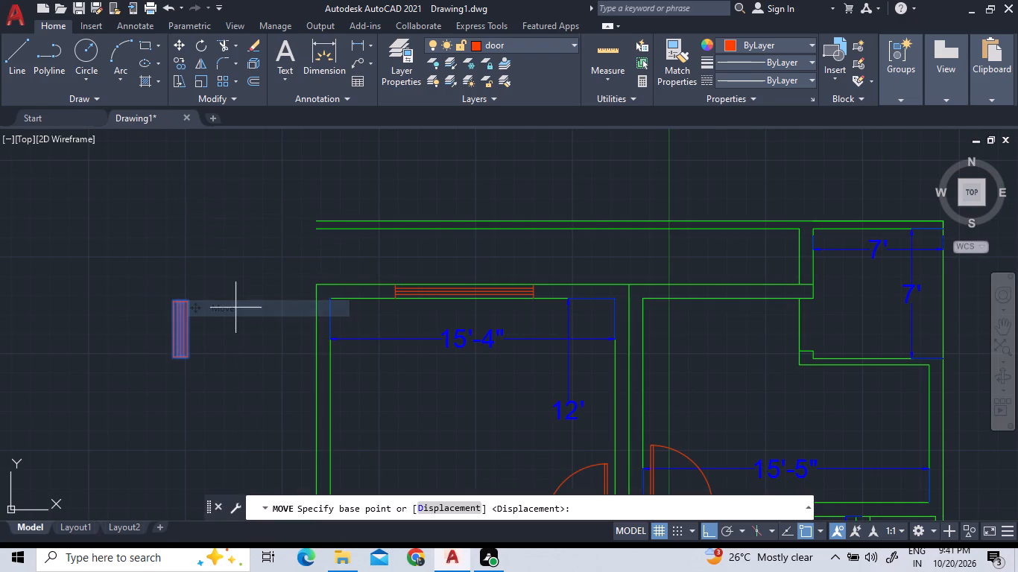
scroll(173, 369, up, 2)
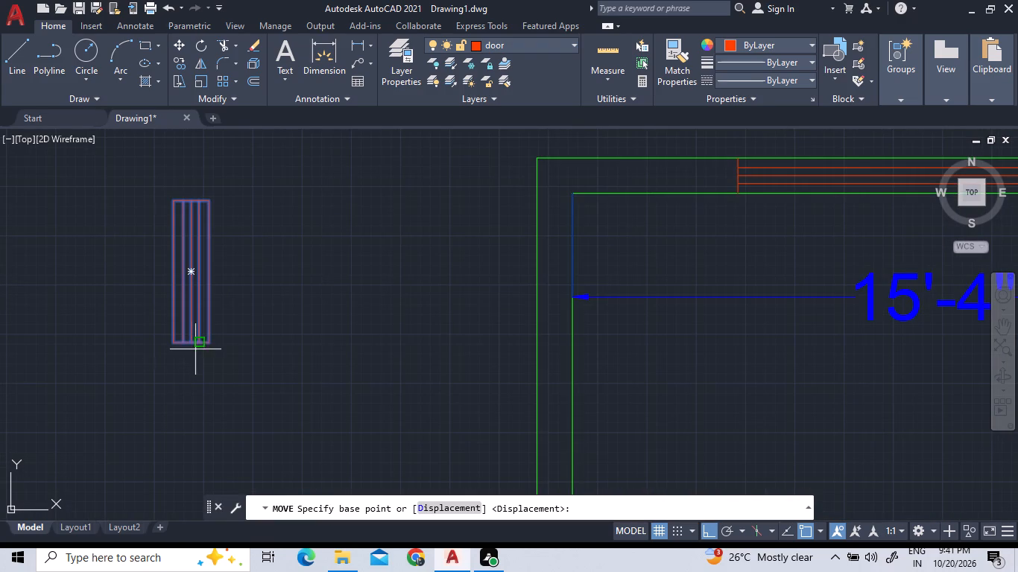
click(189, 346)
scroll(323, 369, down, 3)
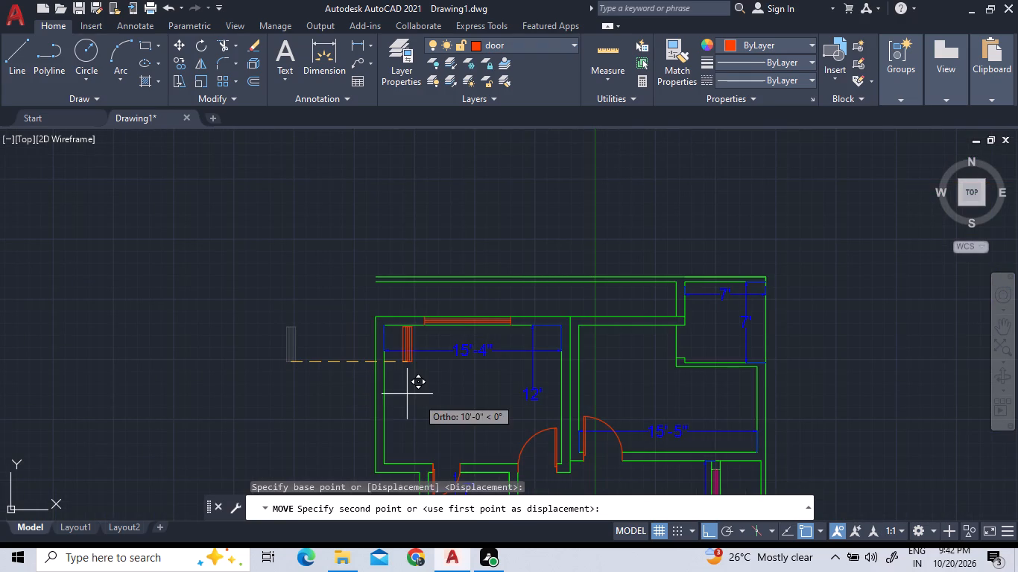
key(F8)
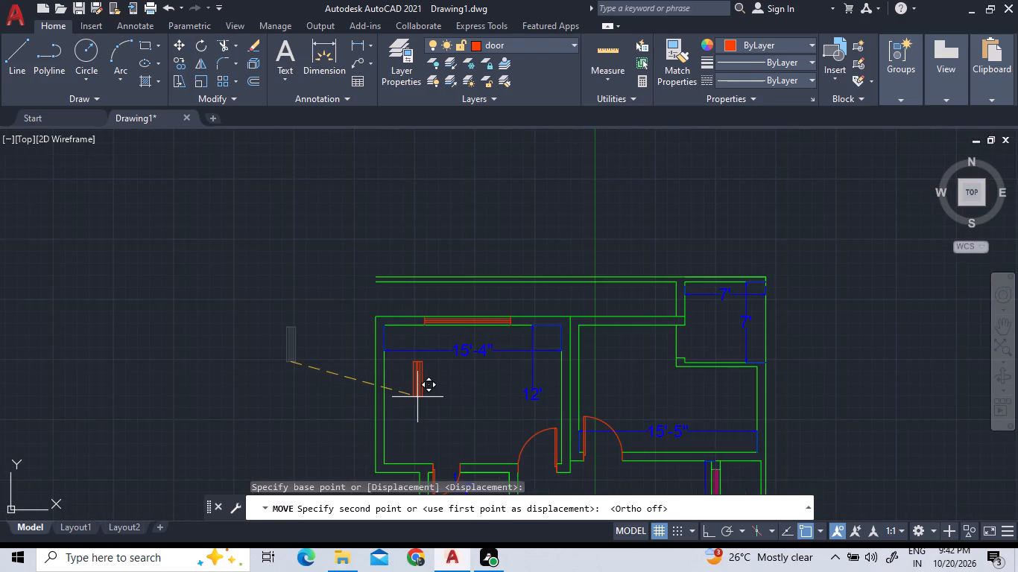
scroll(398, 381, up, 3)
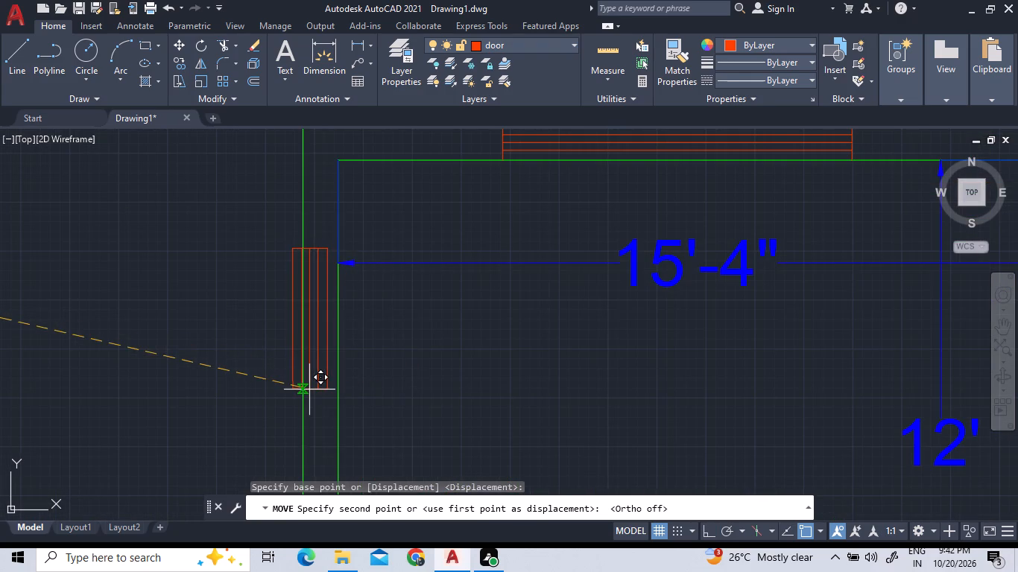
scroll(315, 389, up, 4)
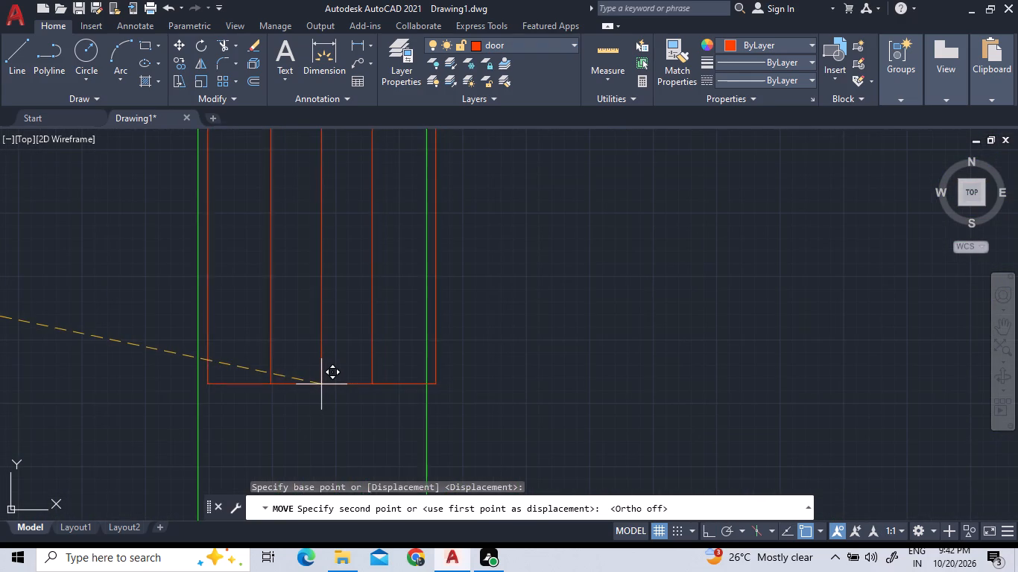
scroll(312, 385, up, 1)
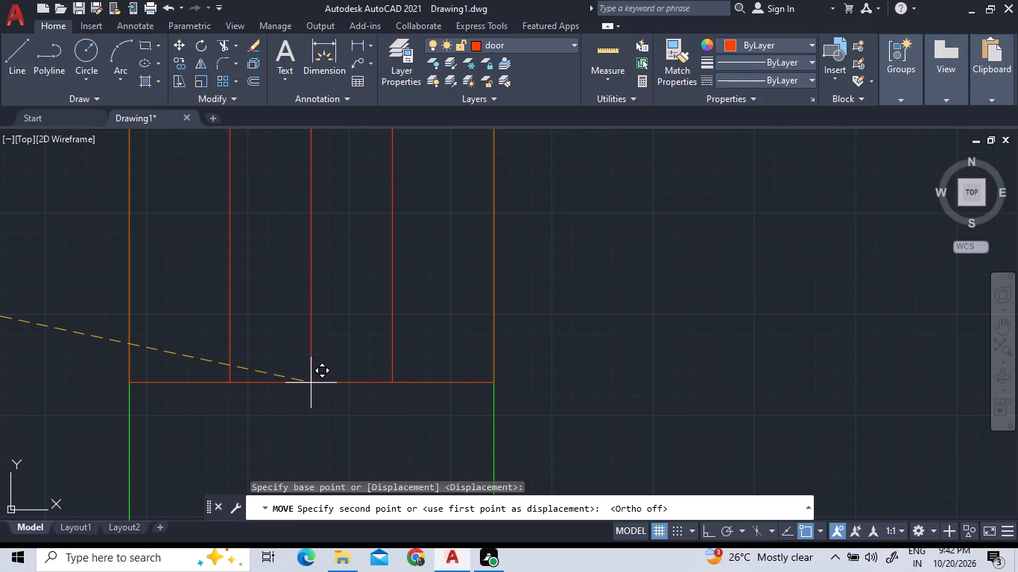
click(311, 383)
scroll(312, 383, down, 7)
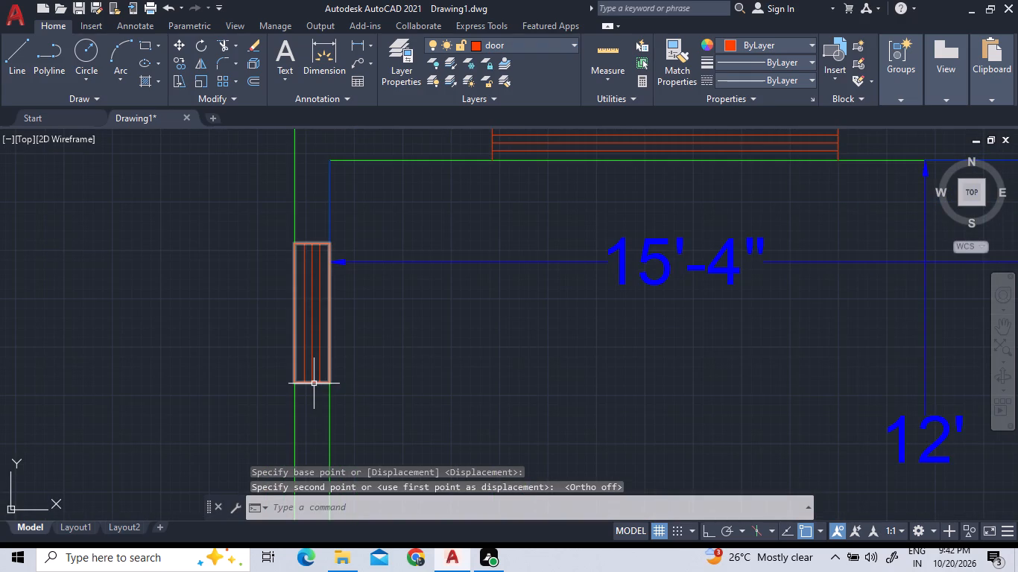
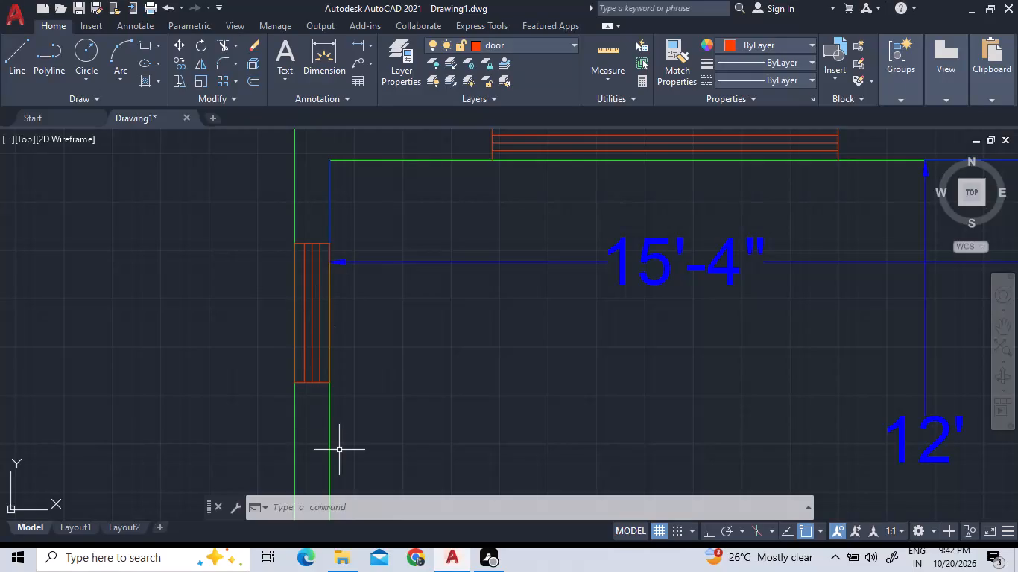
Copy the whole 9" by 3' window by its bottom midpoint about 6'-2" straight down the same left wall, with Ortho on.
scroll(320, 405, up, 4)
click(332, 293)
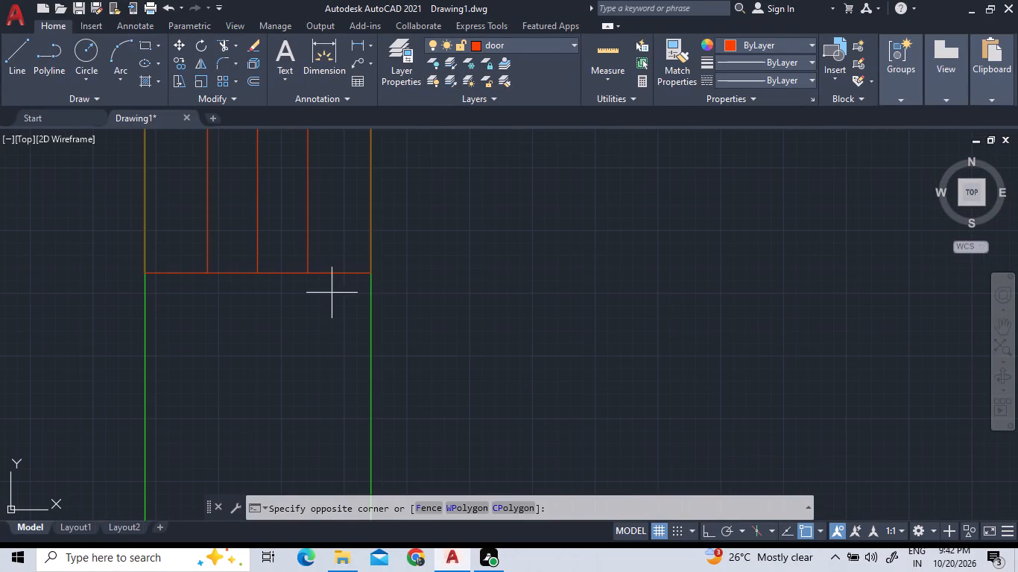
click(188, 247)
right_click(613, 251)
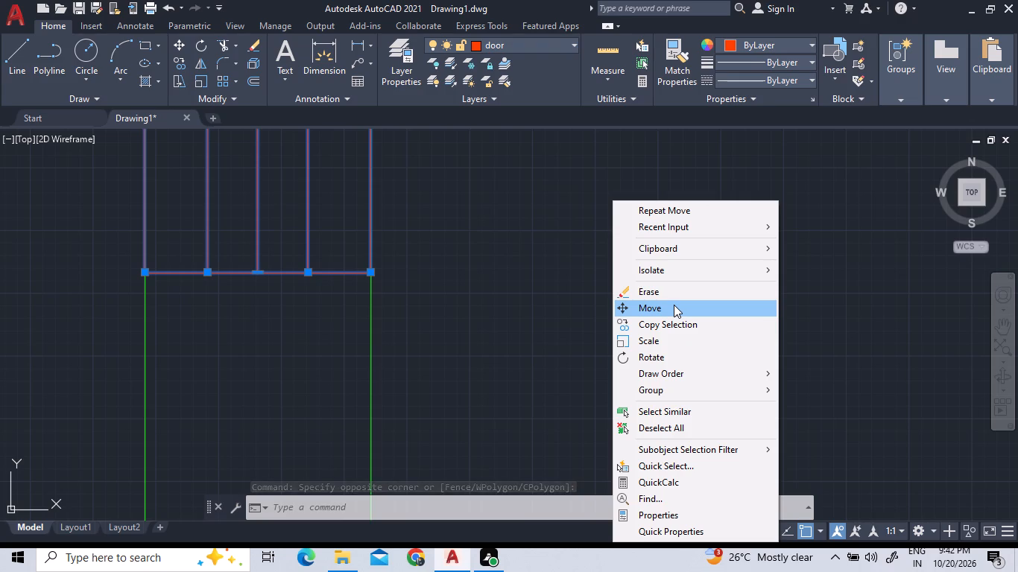
click(671, 324)
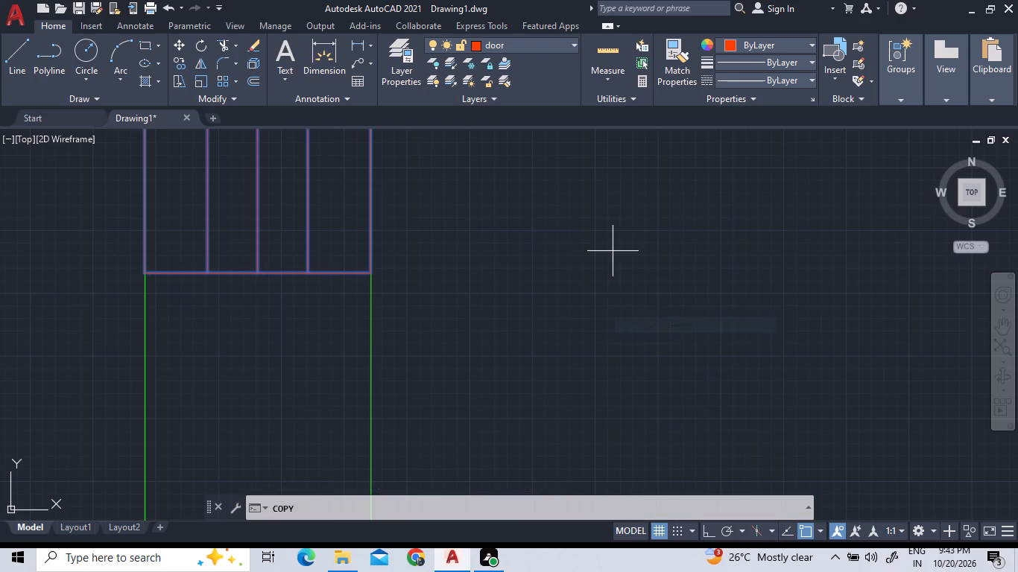
click(258, 274)
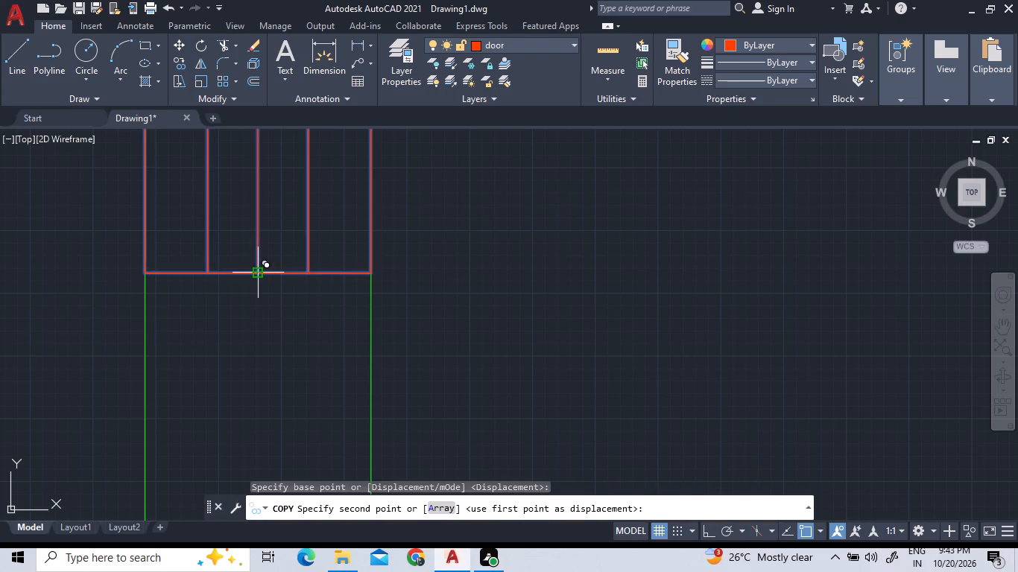
scroll(258, 296, down, 8)
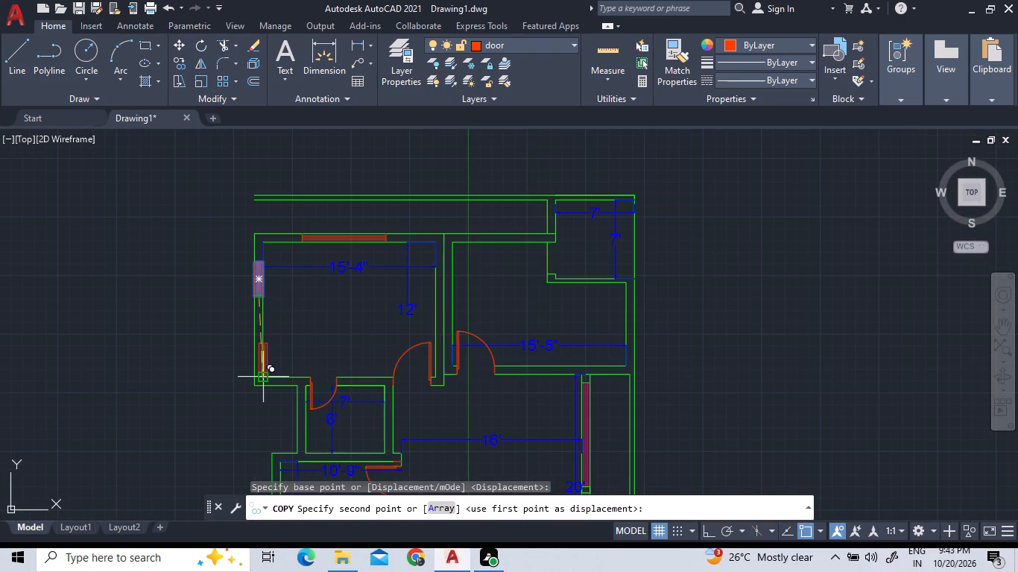
scroll(253, 364, up, 1)
key(F9)
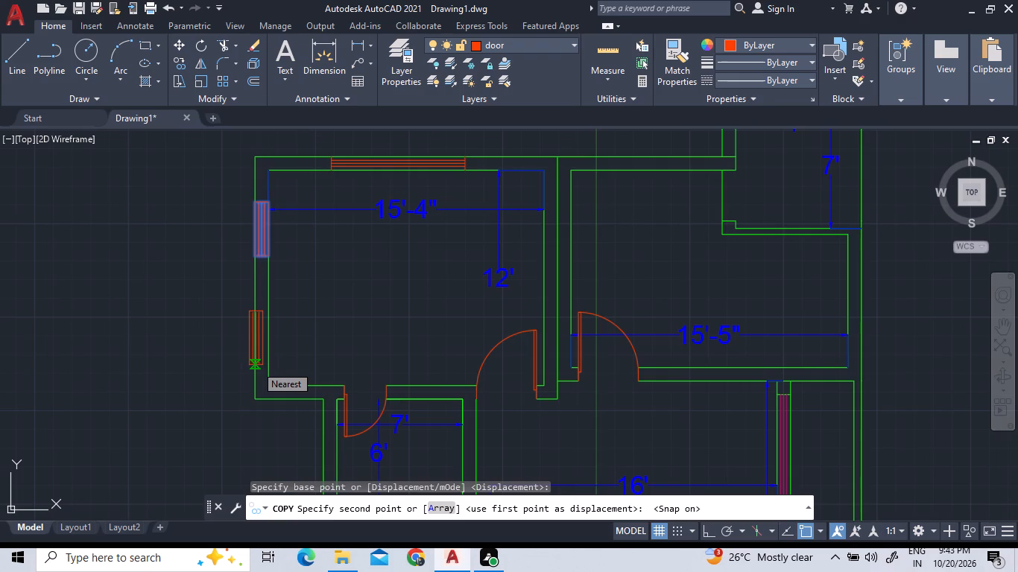
key(F8)
scroll(264, 364, up, 2)
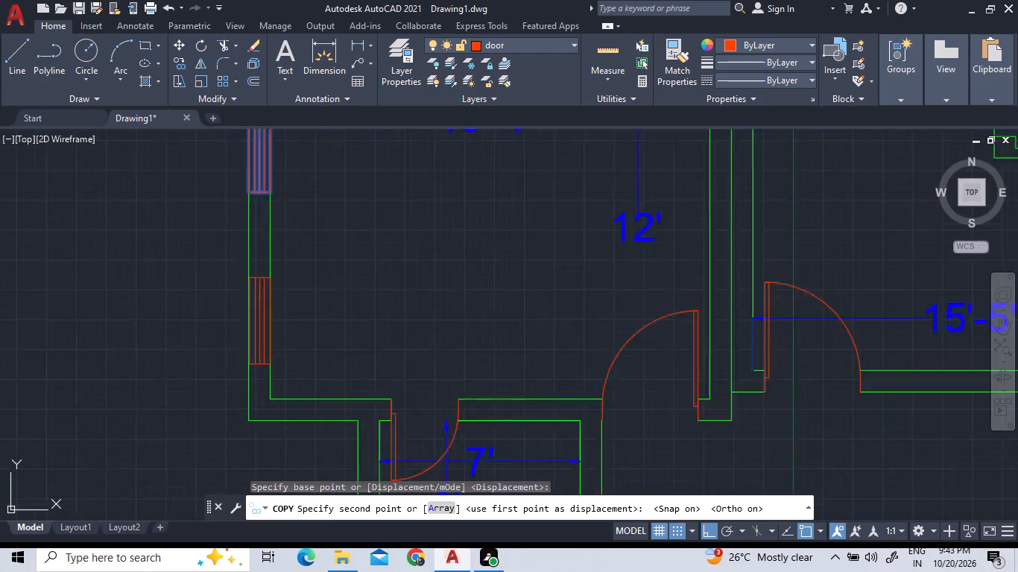
scroll(262, 364, up, 2)
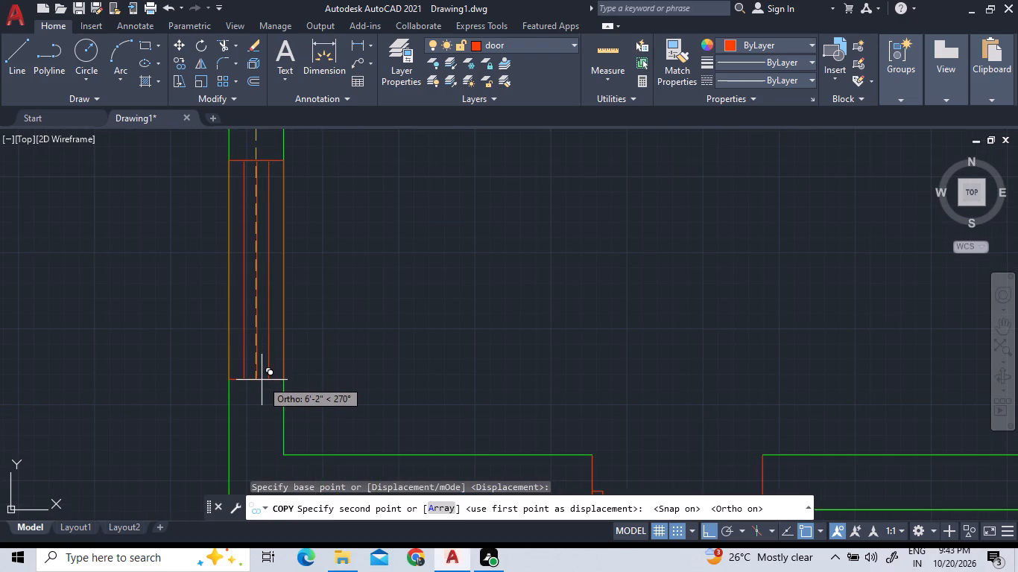
click(262, 380)
With Ortho off, place another copy of the window in the left wall of the 7' by 6' room.
scroll(335, 324, down, 5)
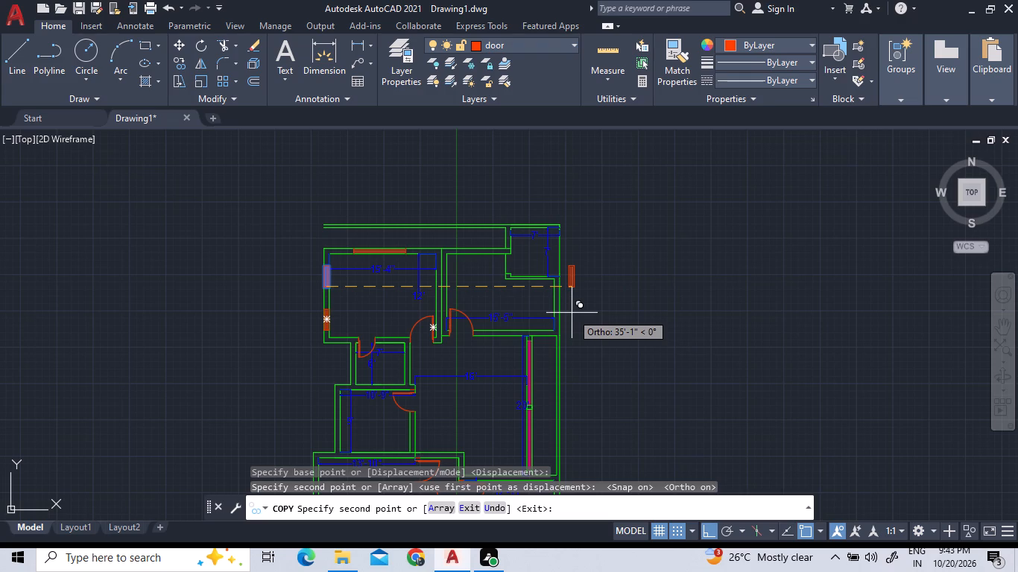
key(F8)
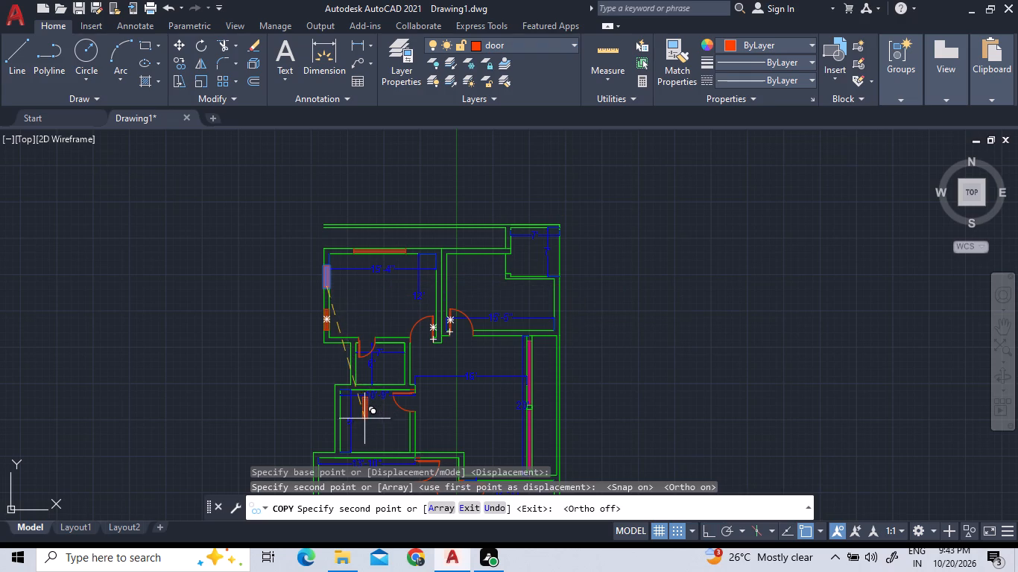
scroll(367, 425, up, 3)
scroll(330, 258, down, 2)
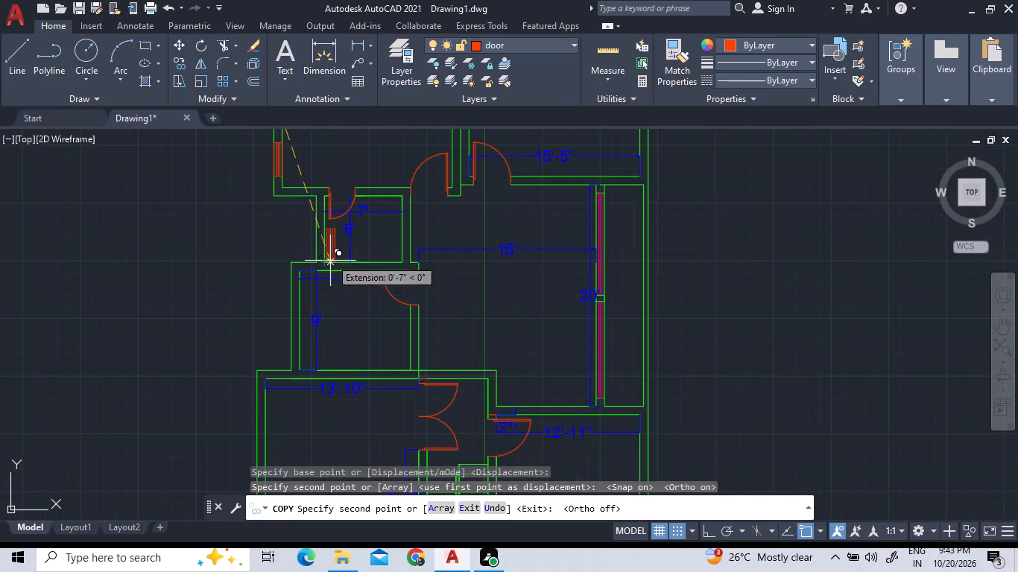
scroll(321, 249, up, 5)
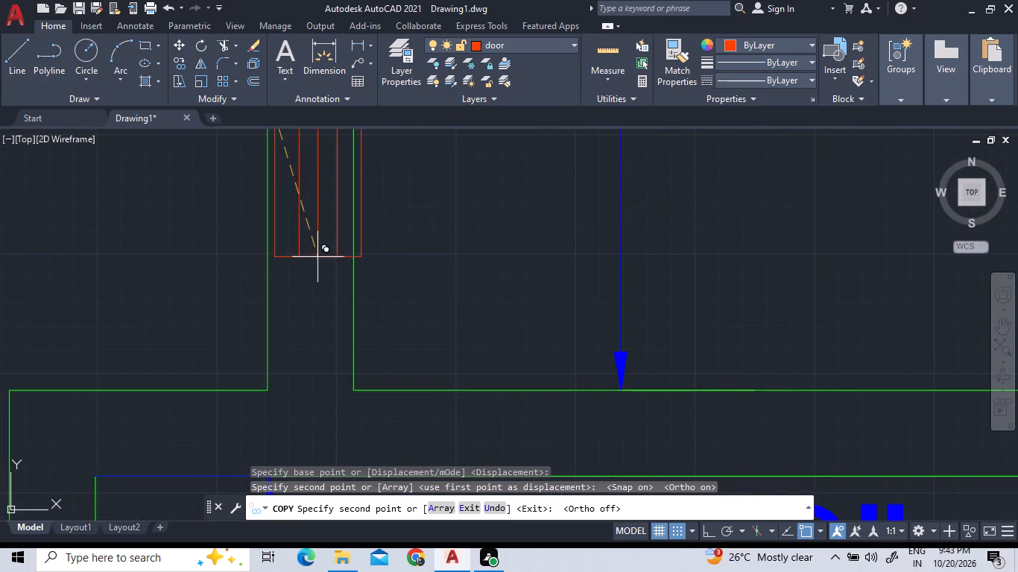
scroll(309, 290, up, 3)
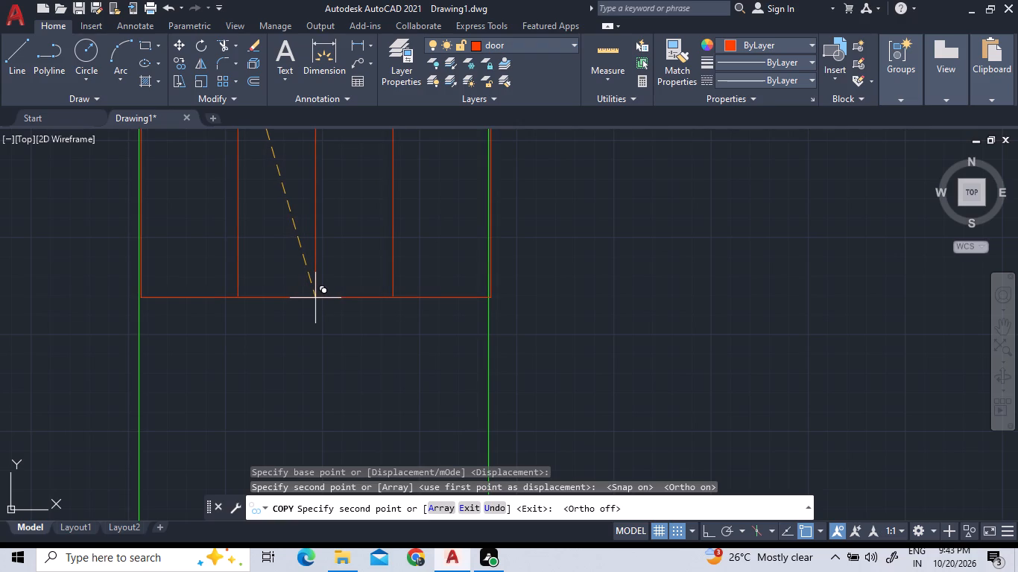
click(313, 298)
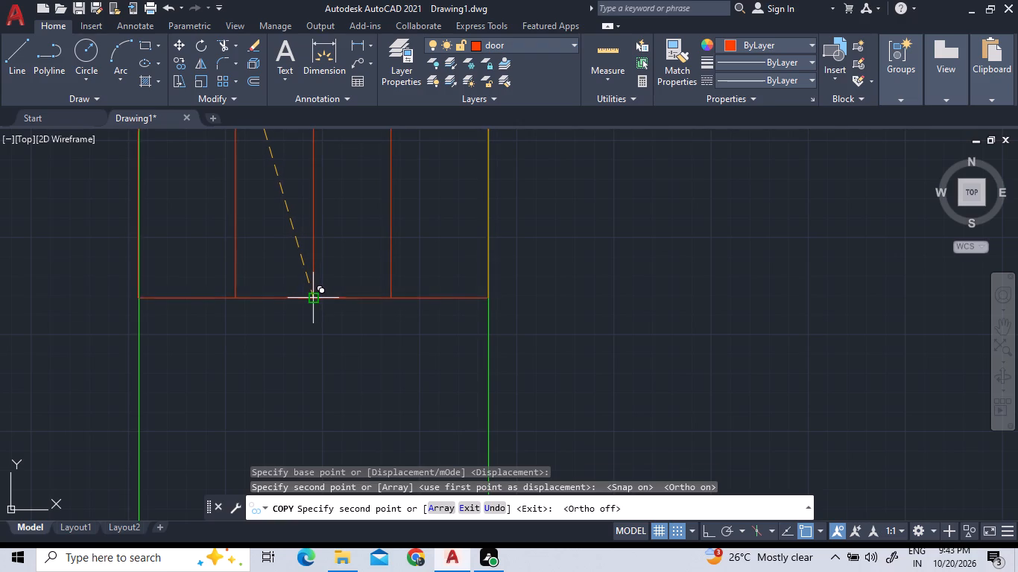
Place another window copy in the upper part of the 10'-9" by 9' room's left wall, flush with both wall lines.
scroll(317, 306, down, 6)
scroll(395, 296, down, 2)
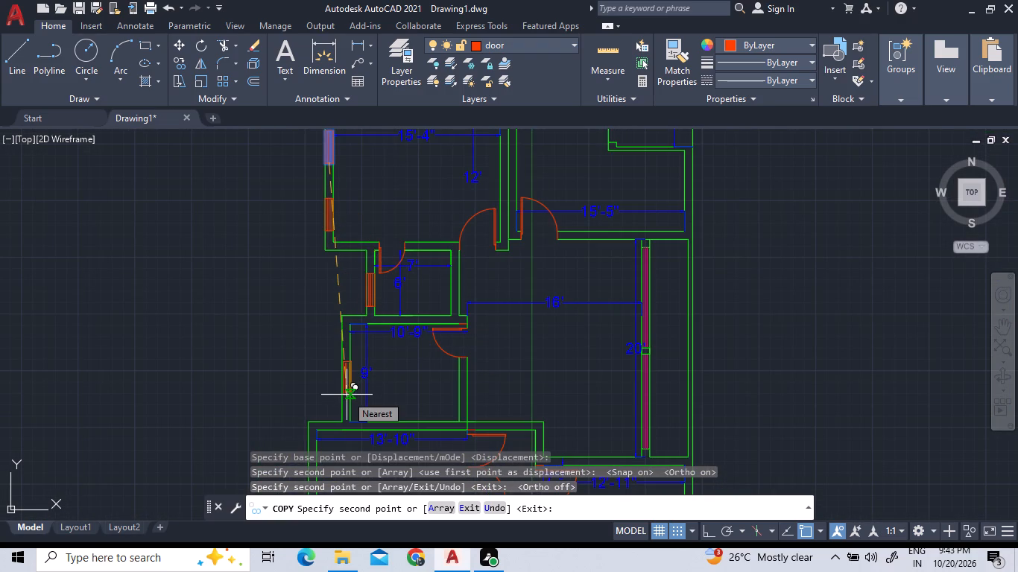
scroll(347, 395, up, 2)
scroll(350, 317, up, 2)
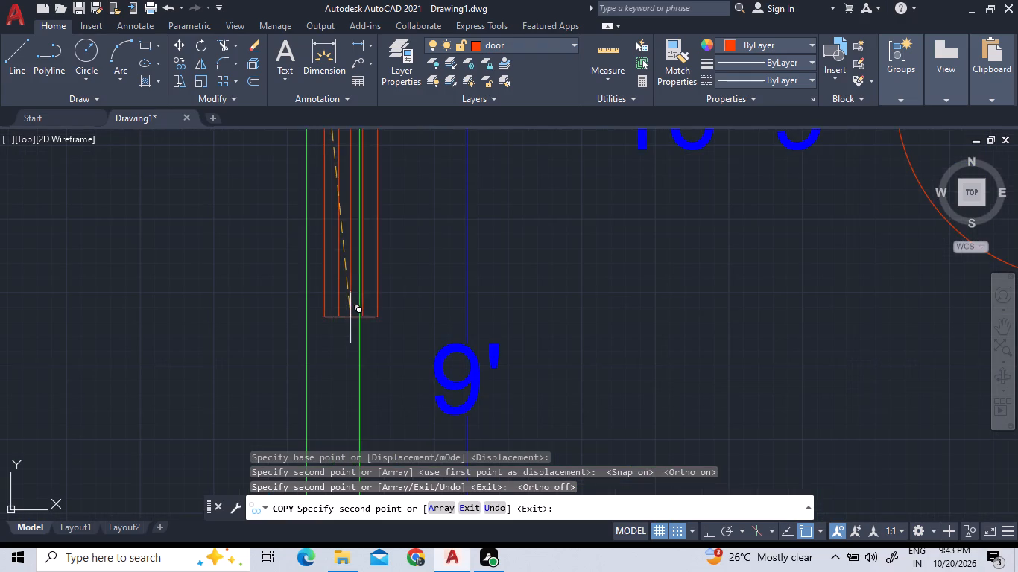
scroll(343, 322, down, 1)
scroll(336, 323, up, 3)
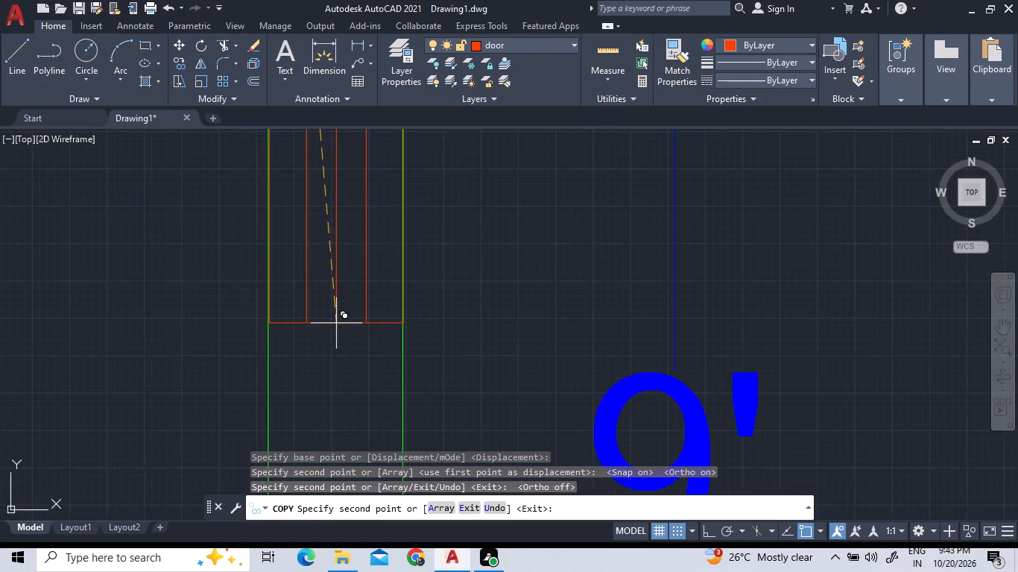
scroll(336, 323, up, 1)
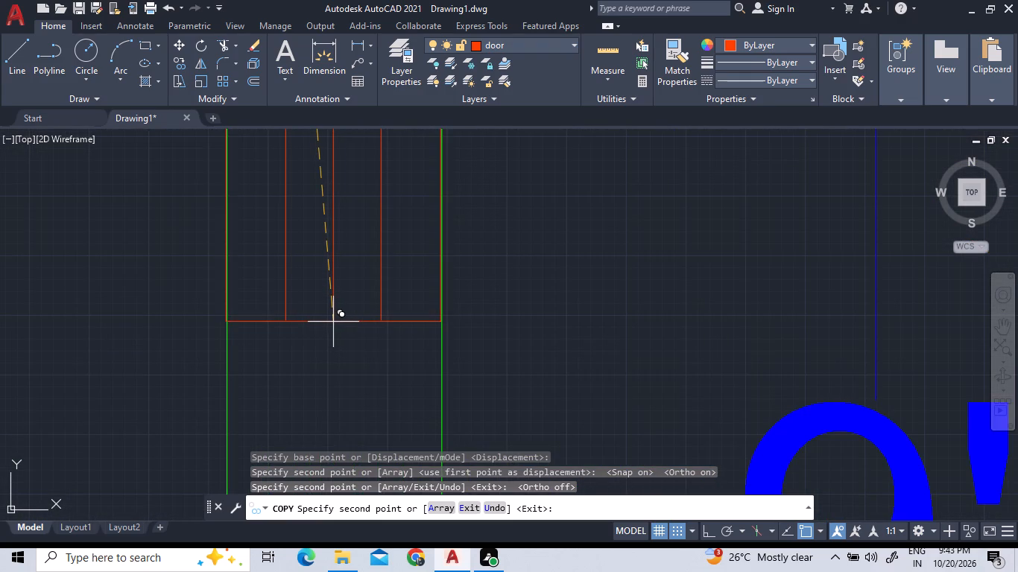
scroll(335, 325, up, 2)
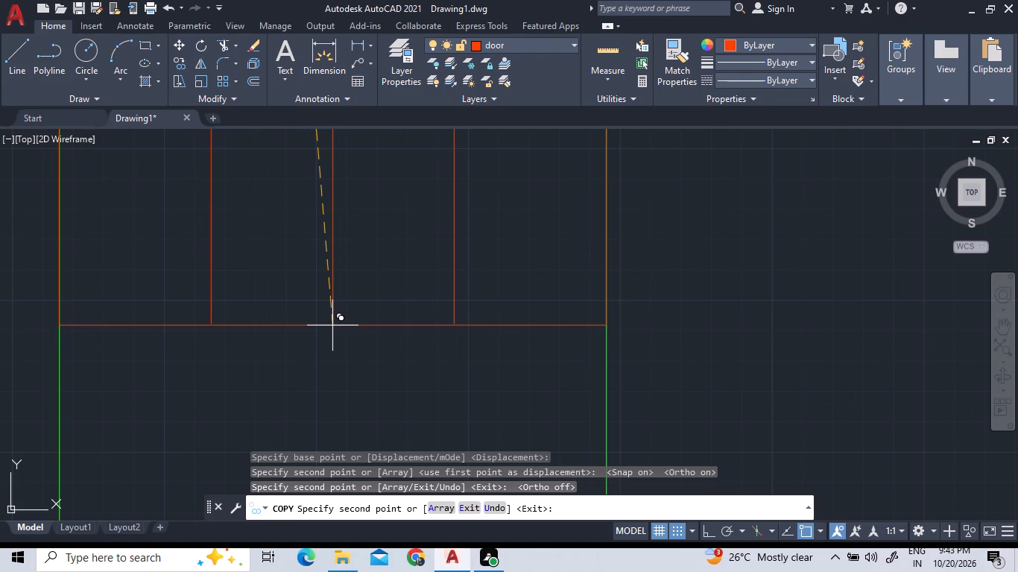
click(332, 325)
Place a second window copy in the 10'-9" by 9' room's left wall, just above its lower corner.
scroll(332, 325, down, 12)
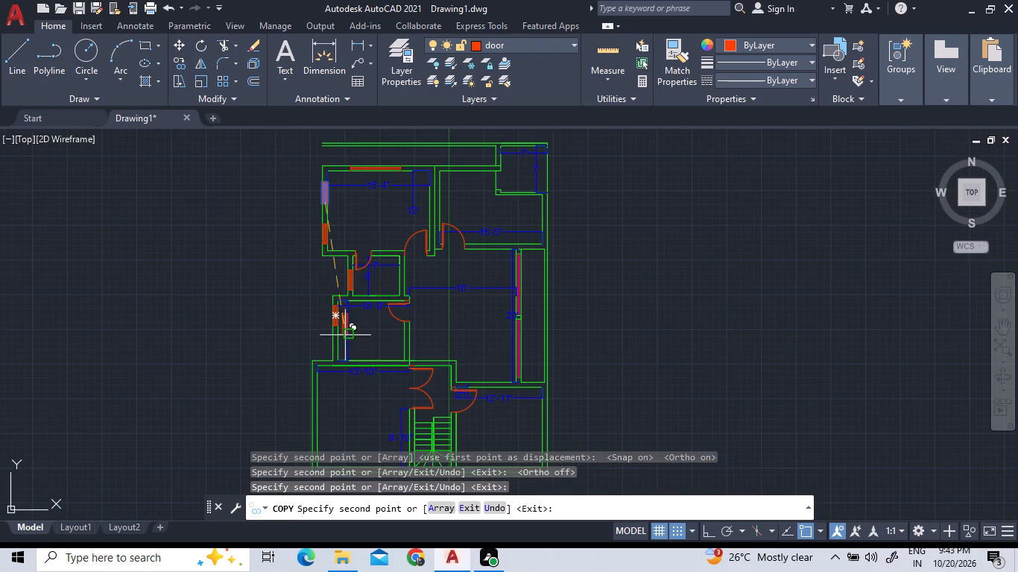
scroll(340, 378, up, 4)
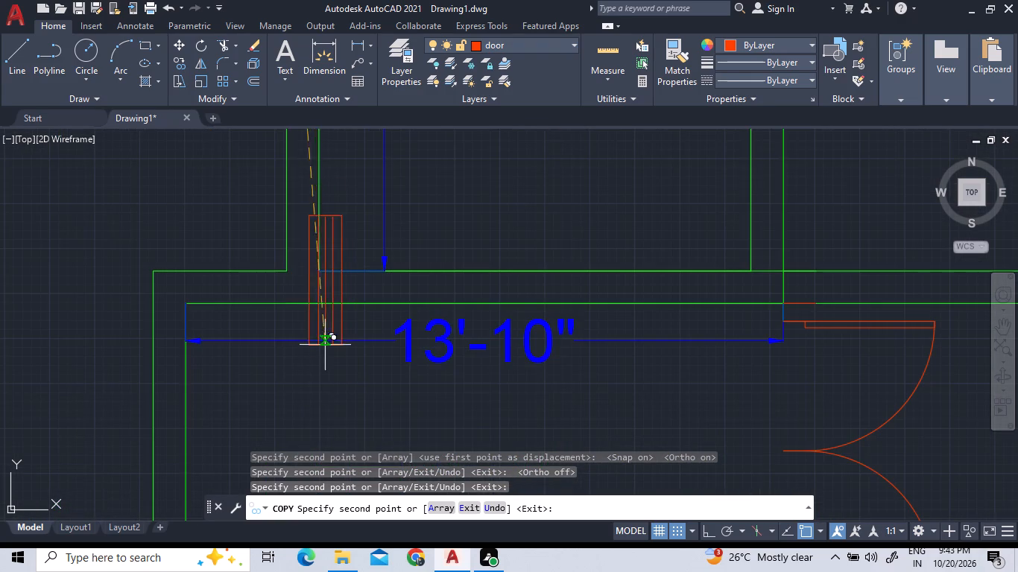
scroll(317, 243, up, 3)
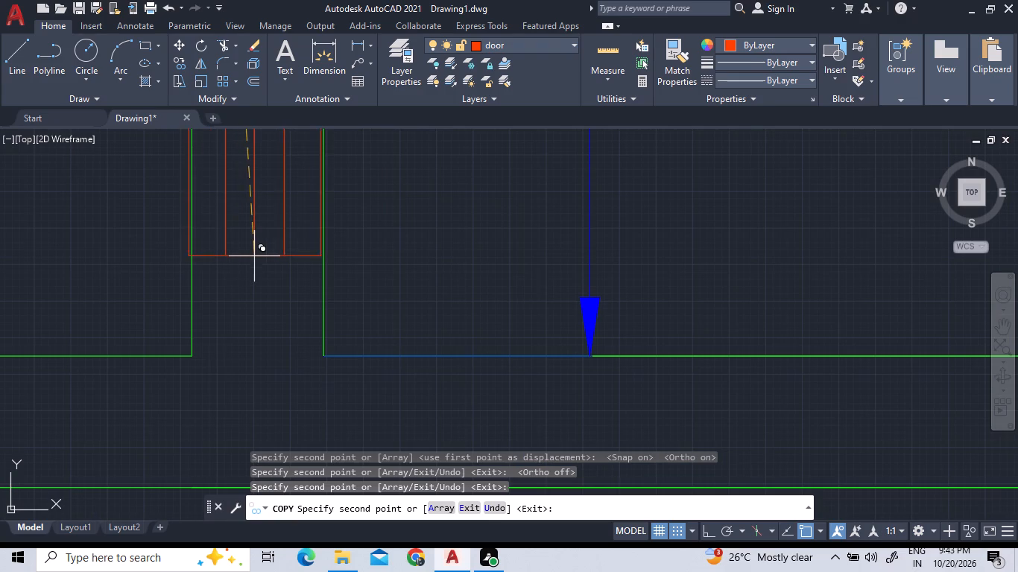
scroll(259, 257, up, 4)
scroll(259, 260, down, 2)
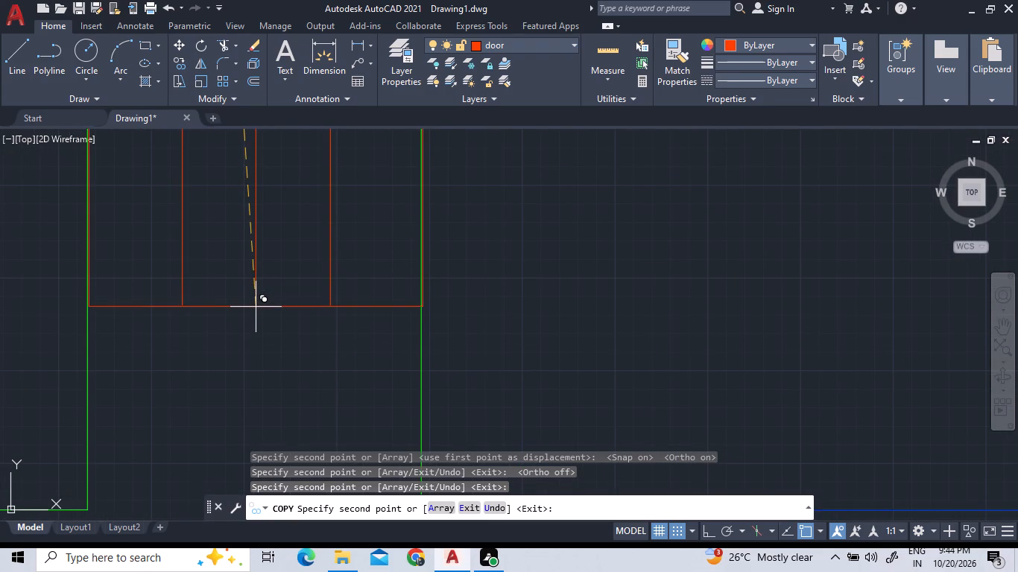
click(254, 309)
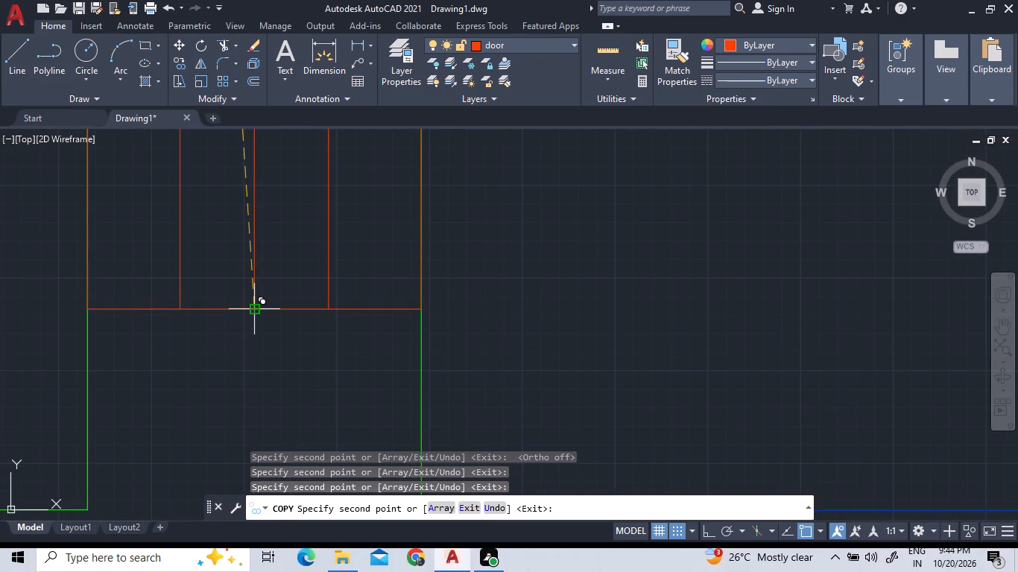
Place another window copy in the 7' by 7' room's left wall, its bottom midpoint on the adjoining horizontal wall's upper line.
scroll(253, 309, down, 5)
scroll(303, 384, down, 1)
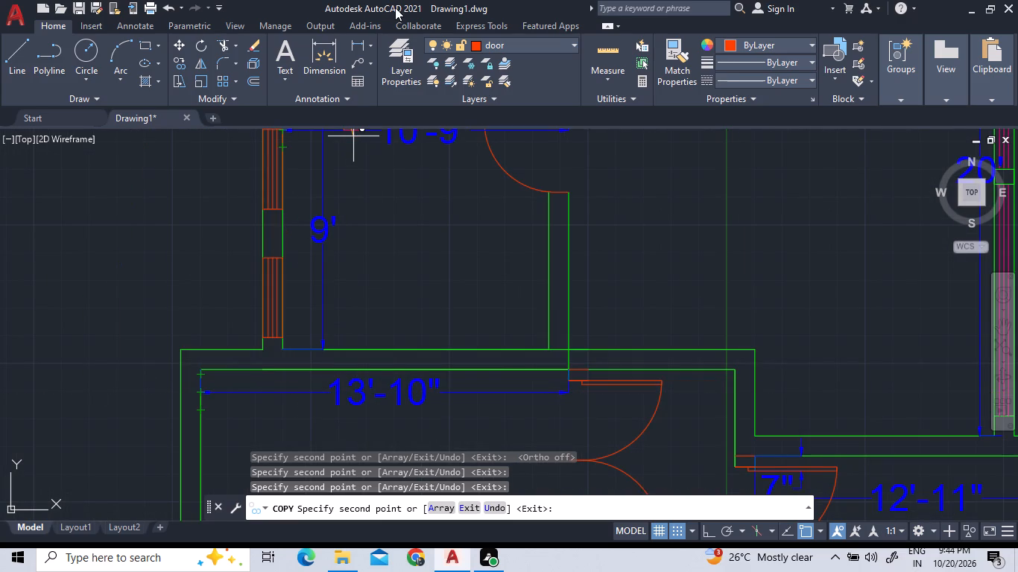
scroll(355, 174, down, 3)
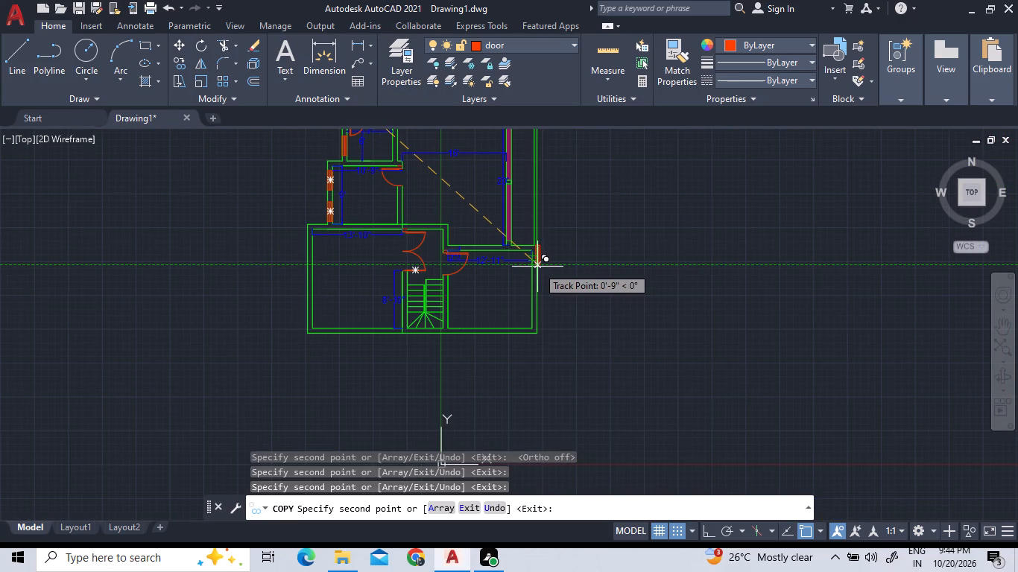
scroll(558, 287, down, 1)
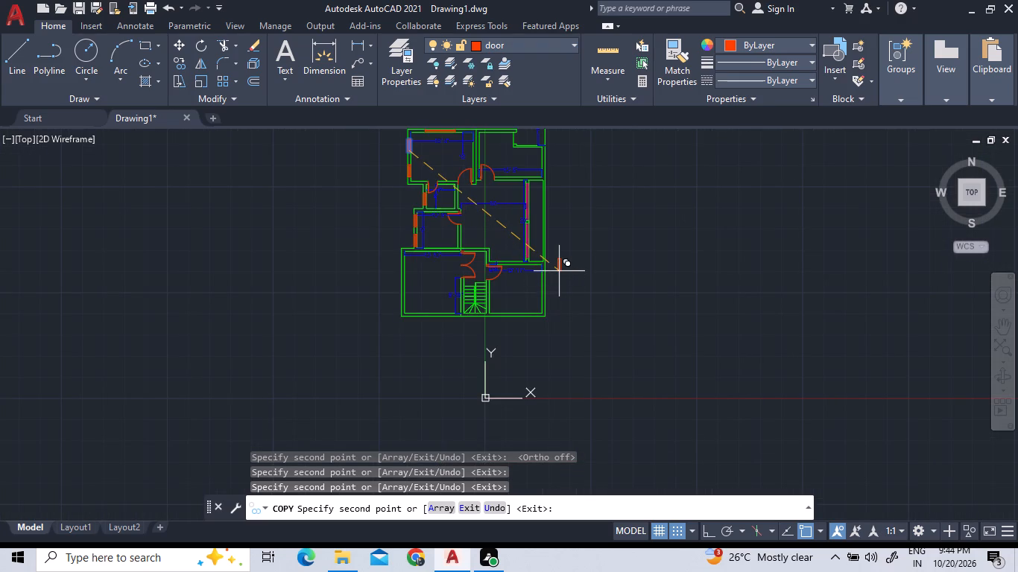
scroll(525, 263, down, 2)
scroll(513, 205, up, 3)
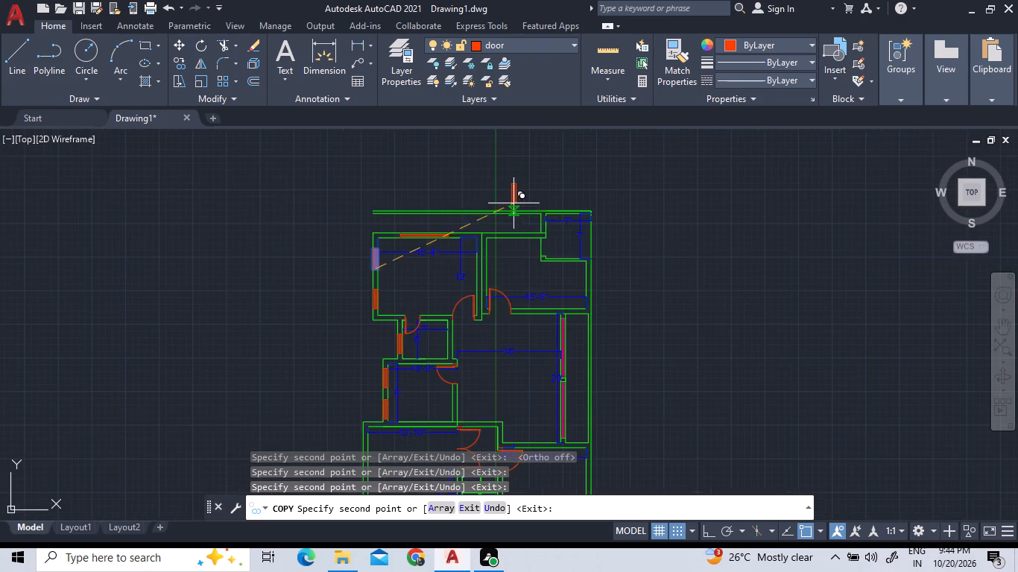
scroll(526, 207, up, 3)
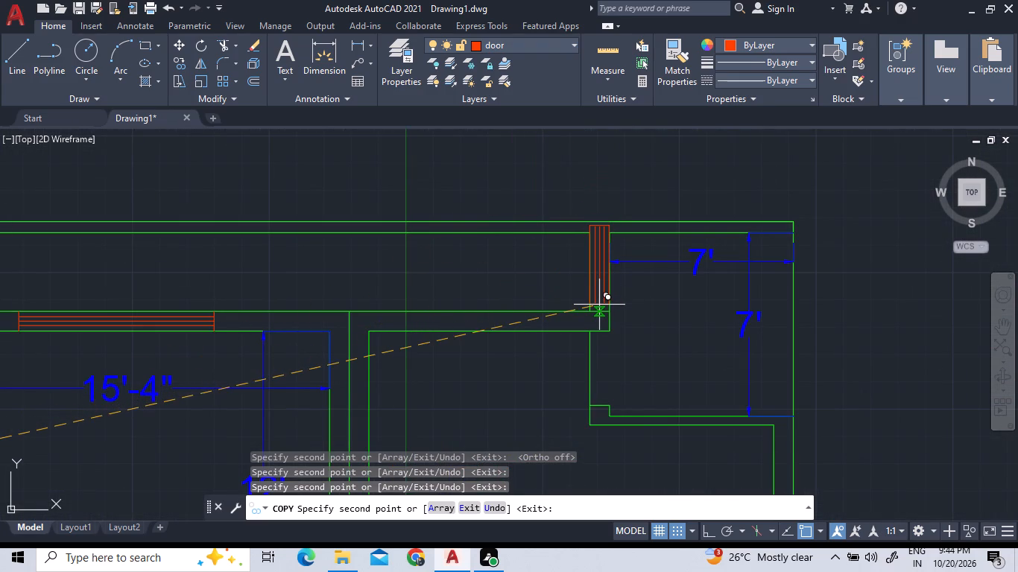
scroll(602, 320, up, 3)
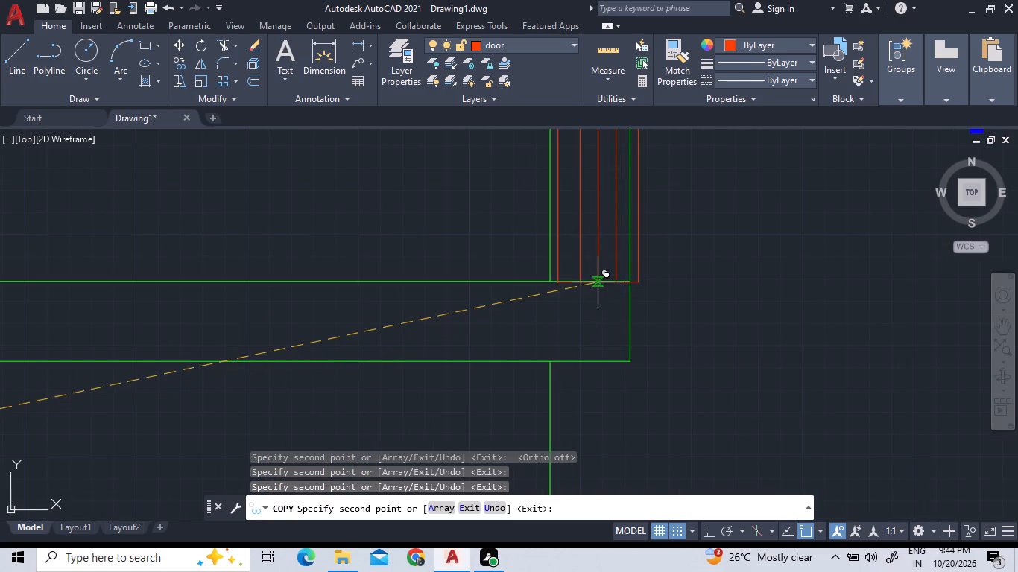
scroll(590, 281, up, 5)
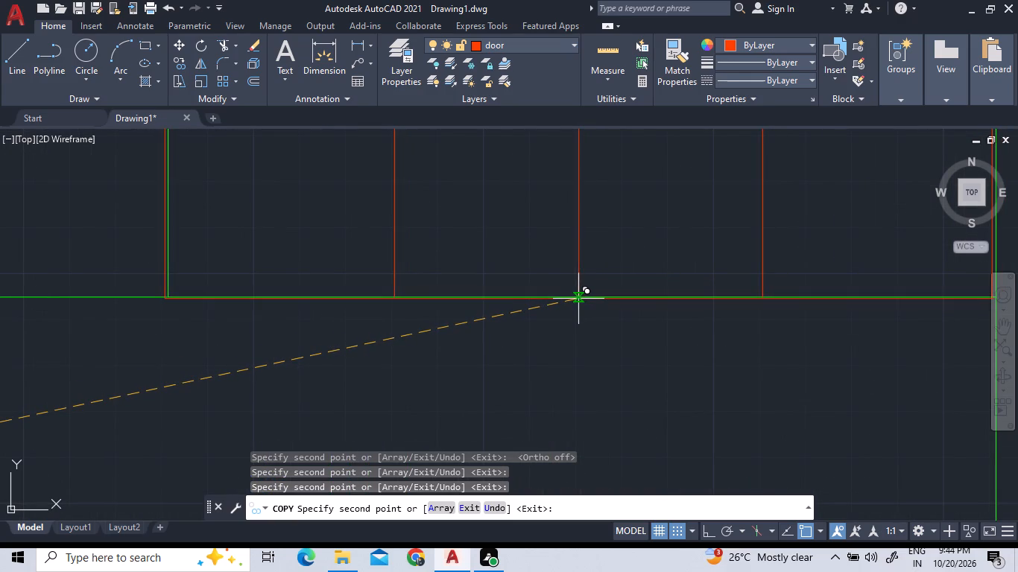
scroll(580, 296, up, 2)
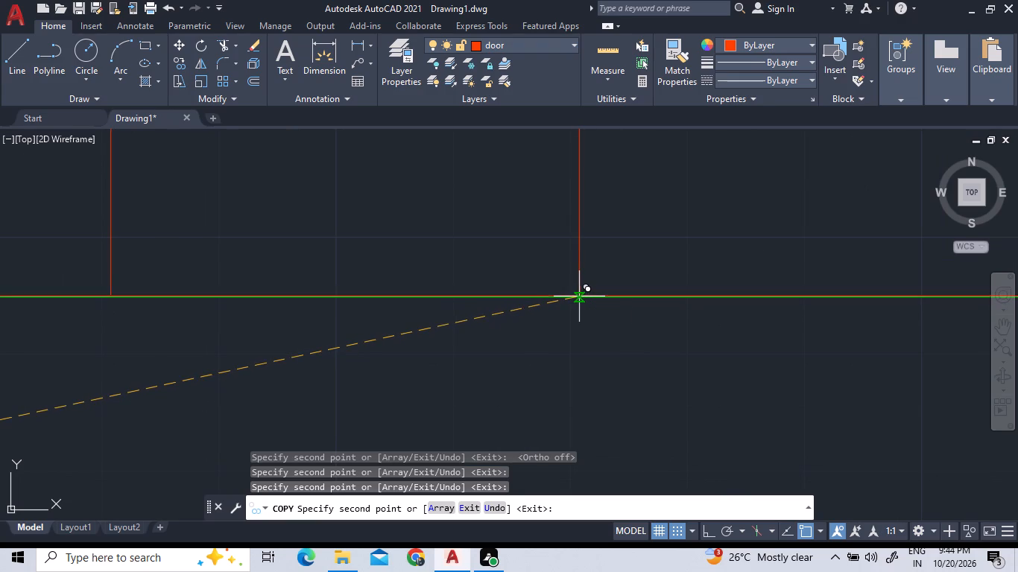
click(578, 298)
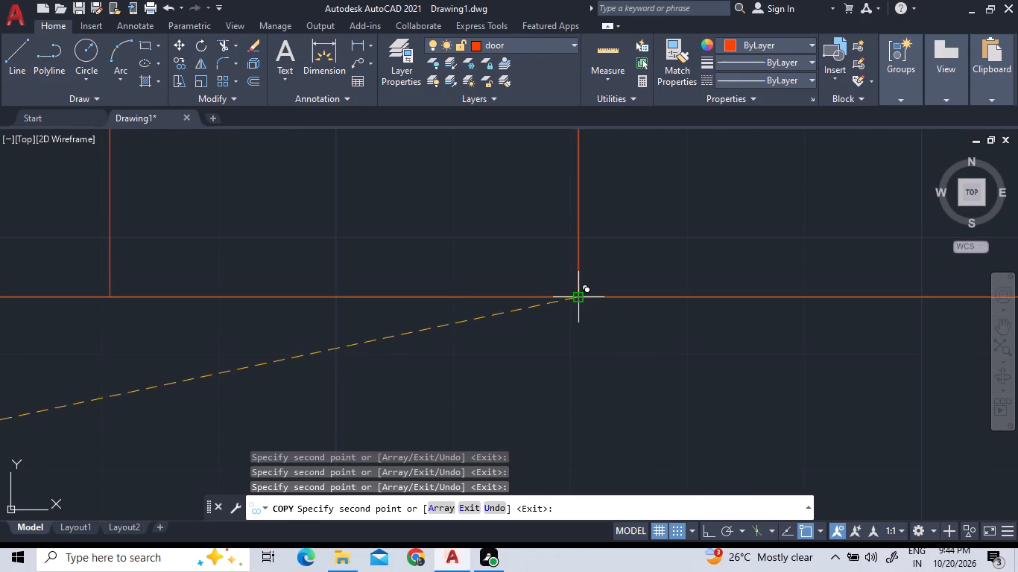
scroll(579, 304, down, 4)
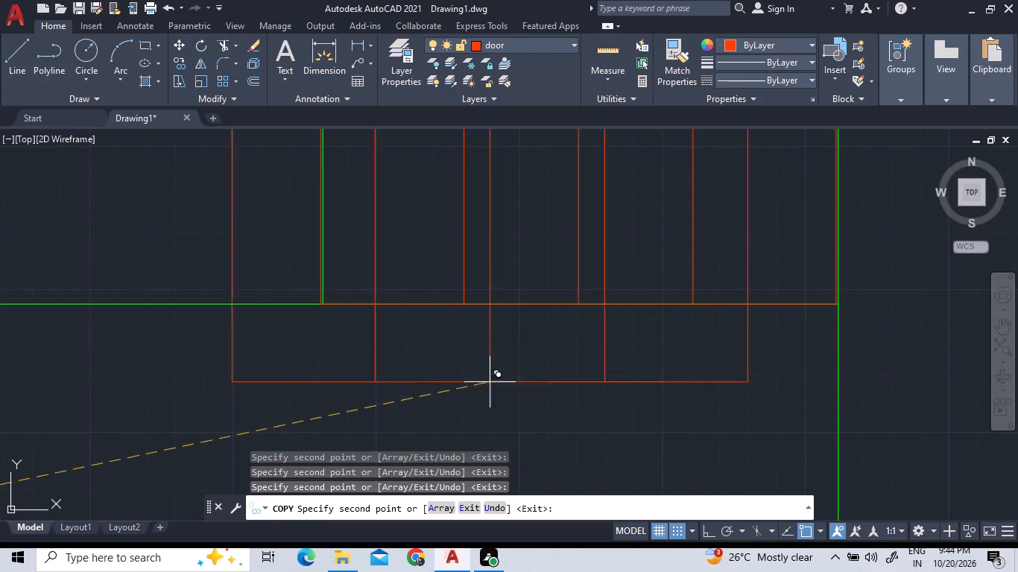
scroll(470, 385, down, 2)
scroll(437, 473, down, 3)
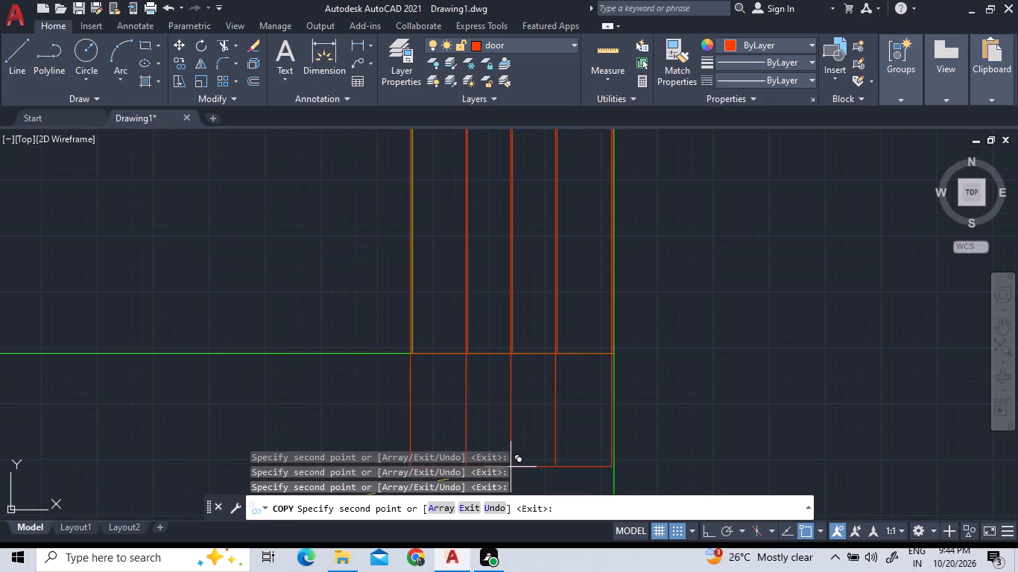
Place a spare copy of the window in the empty space left of the floor plan and finish copying.
scroll(511, 467, down, 4)
scroll(254, 133, down, 3)
scroll(279, 192, down, 2)
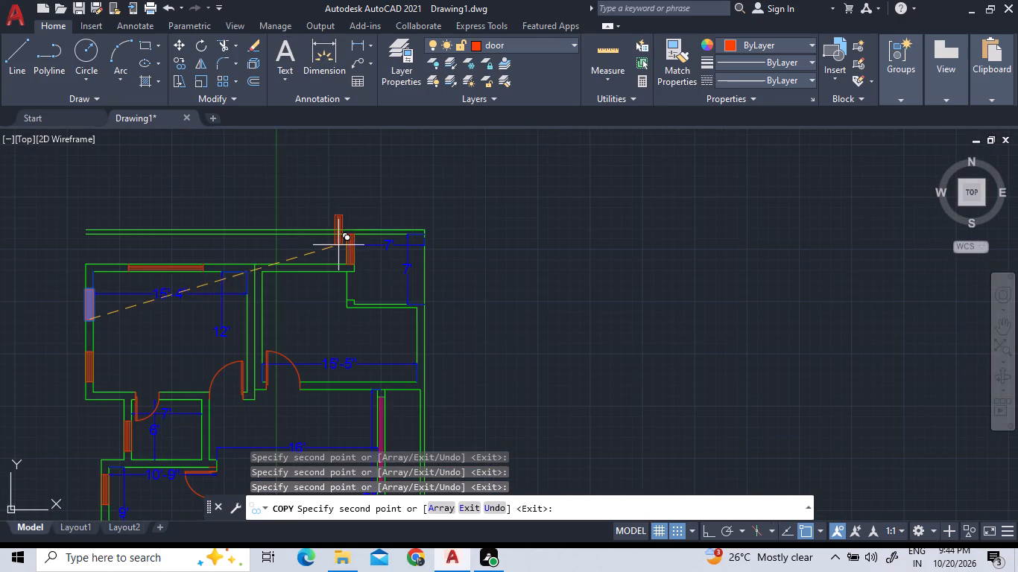
scroll(338, 248, down, 1)
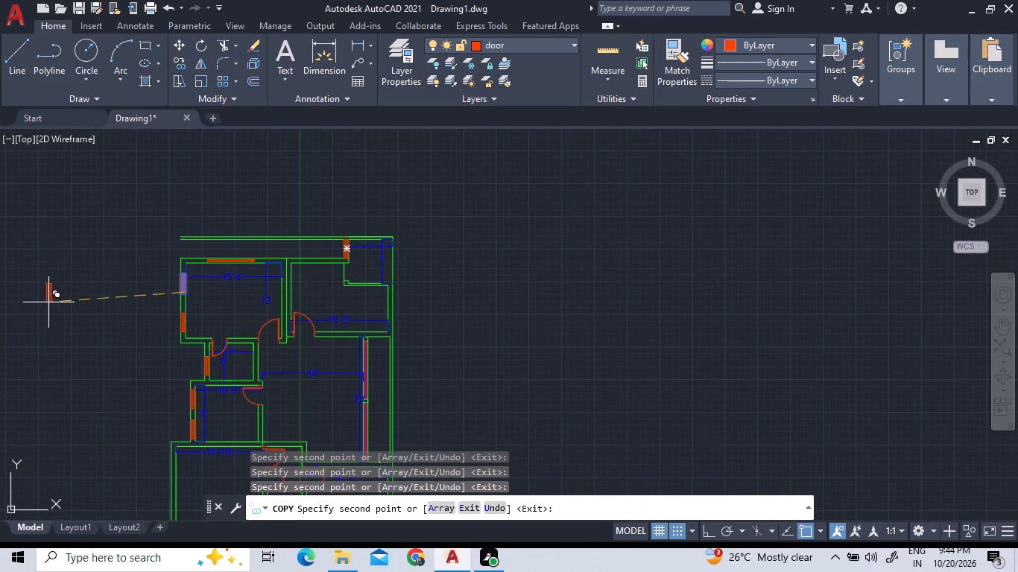
click(54, 323)
scroll(87, 317, down, 4)
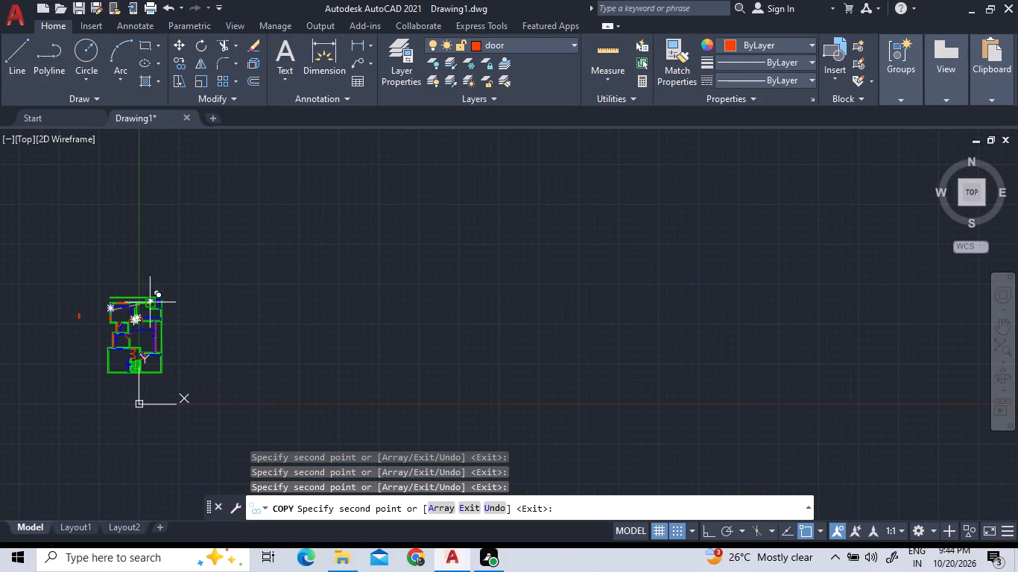
right_click(220, 249)
click(237, 255)
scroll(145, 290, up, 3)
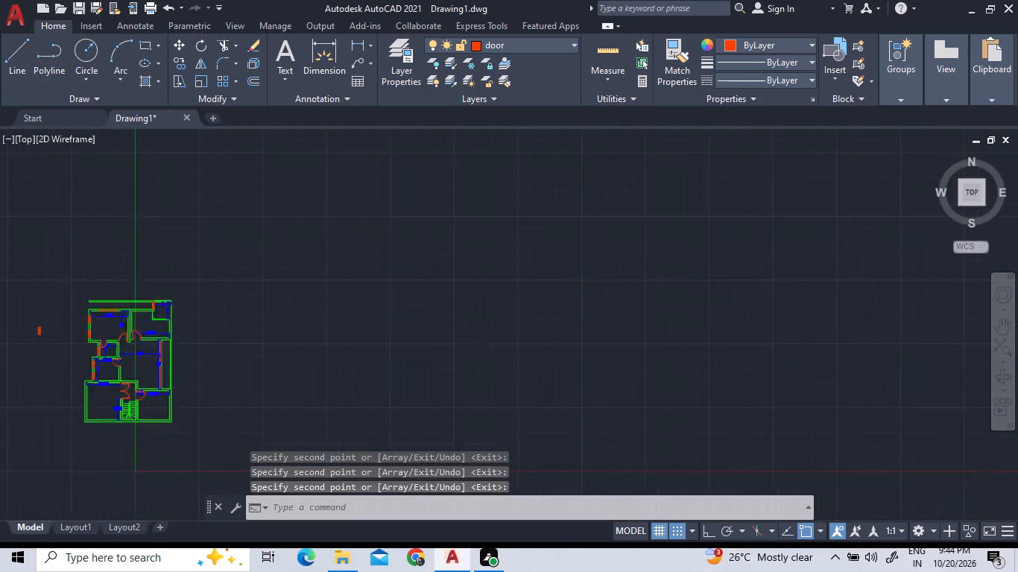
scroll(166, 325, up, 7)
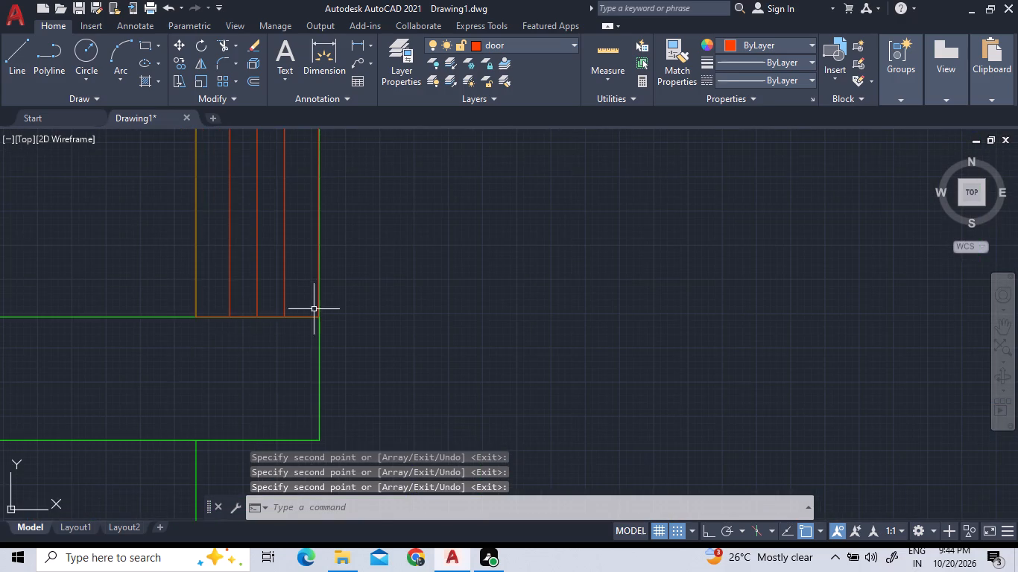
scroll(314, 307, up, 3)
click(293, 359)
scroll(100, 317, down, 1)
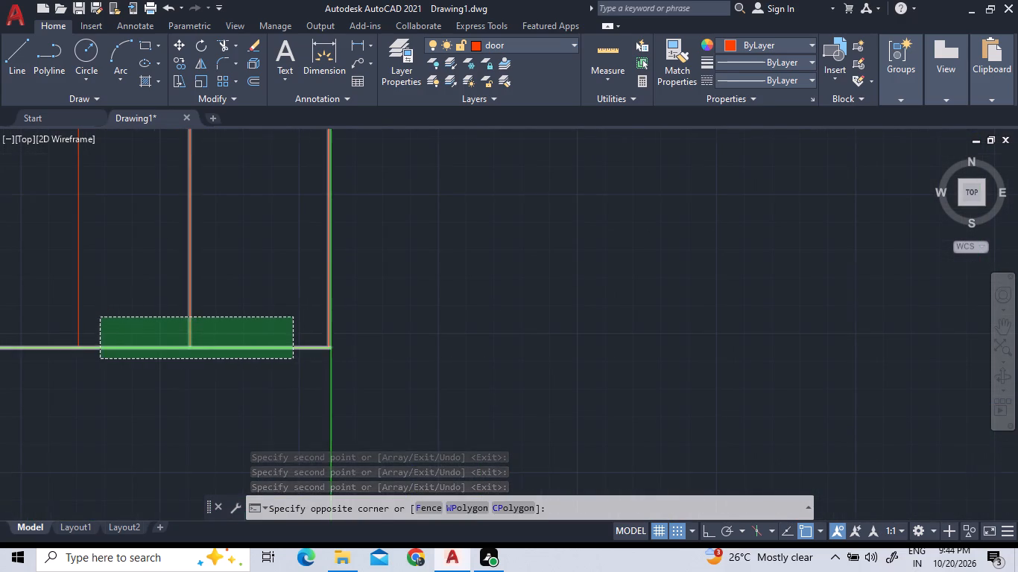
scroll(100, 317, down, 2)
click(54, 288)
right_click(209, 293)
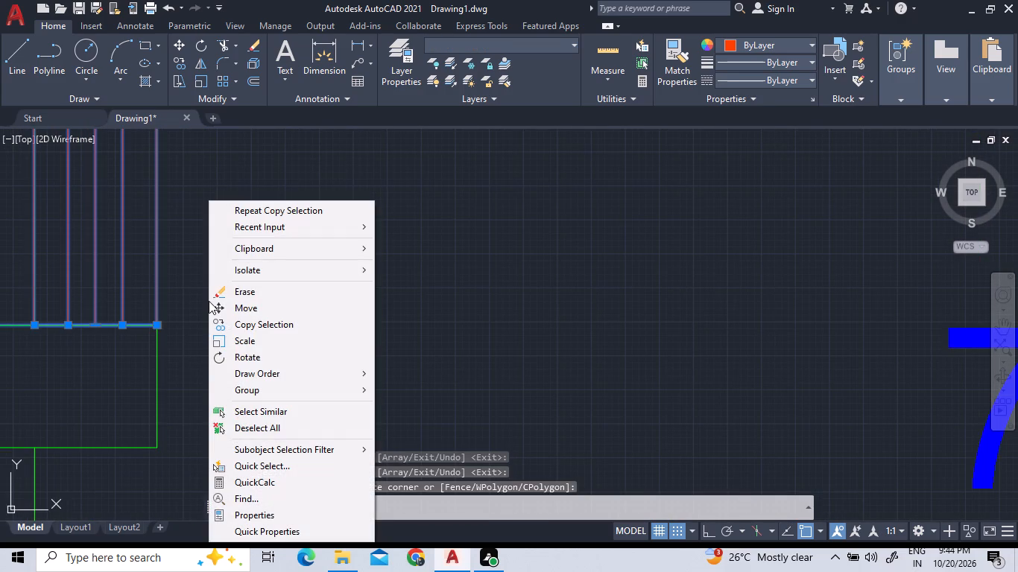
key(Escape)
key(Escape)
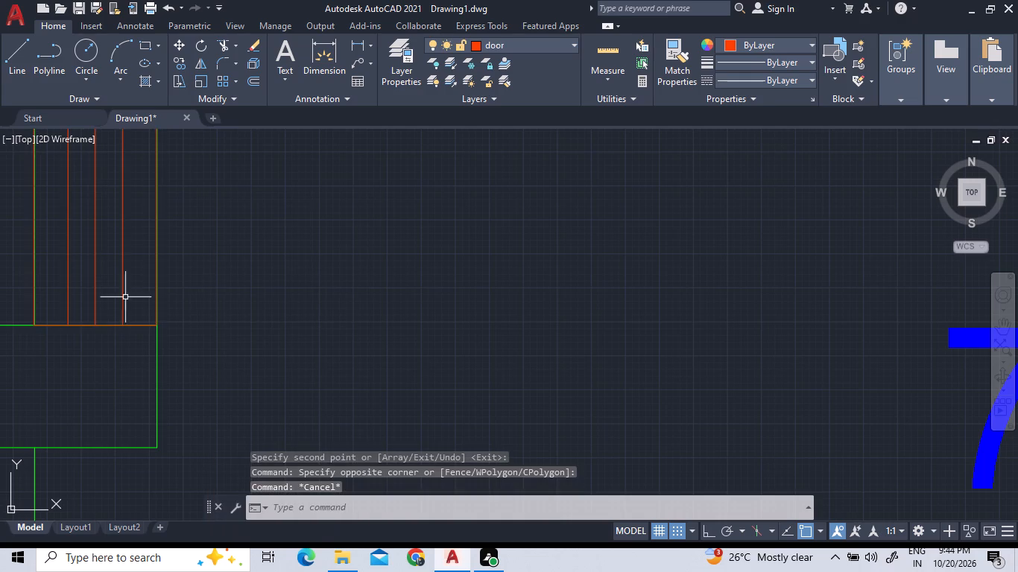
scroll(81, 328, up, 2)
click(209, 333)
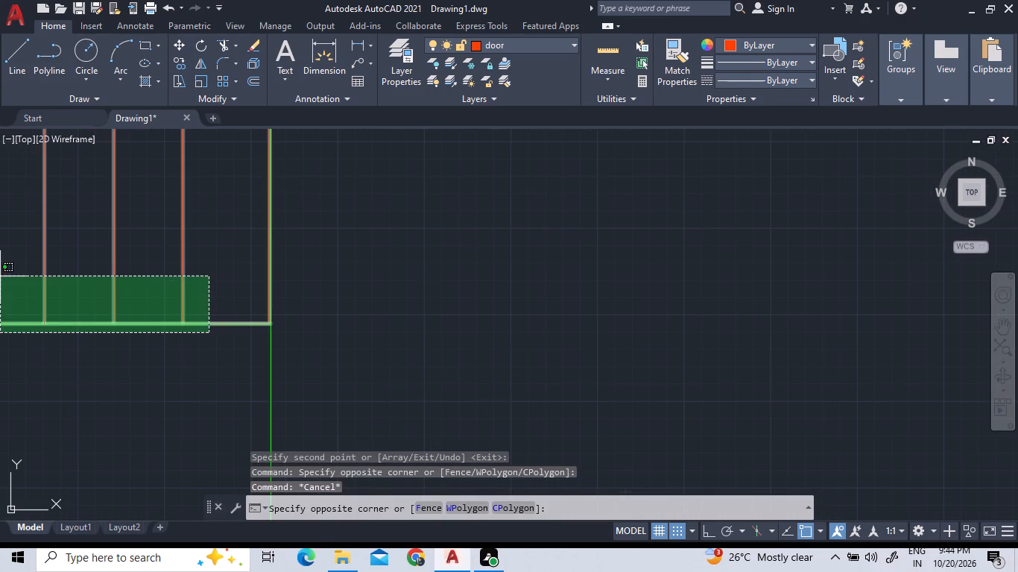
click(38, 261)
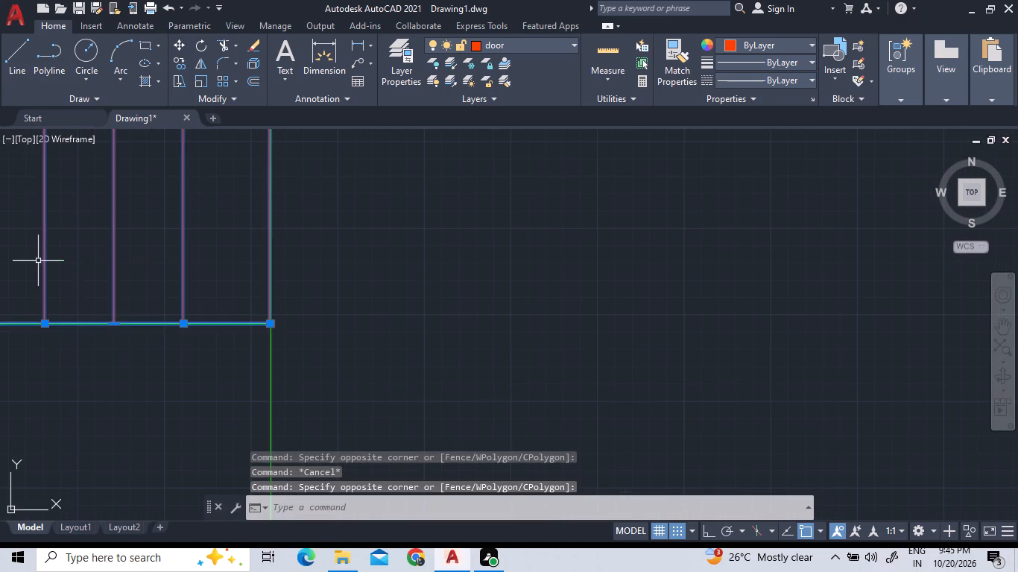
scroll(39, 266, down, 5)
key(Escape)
Move the window in the 7' by 7' room's left wall so its lower-right corner meets the wall's room-side line.
scroll(75, 258, up, 3)
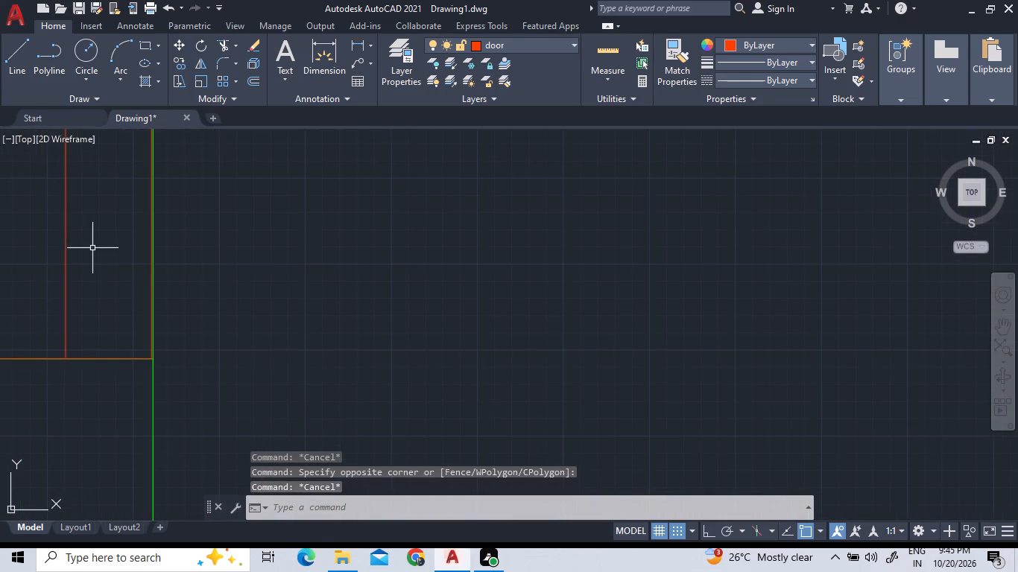
scroll(147, 355, up, 5)
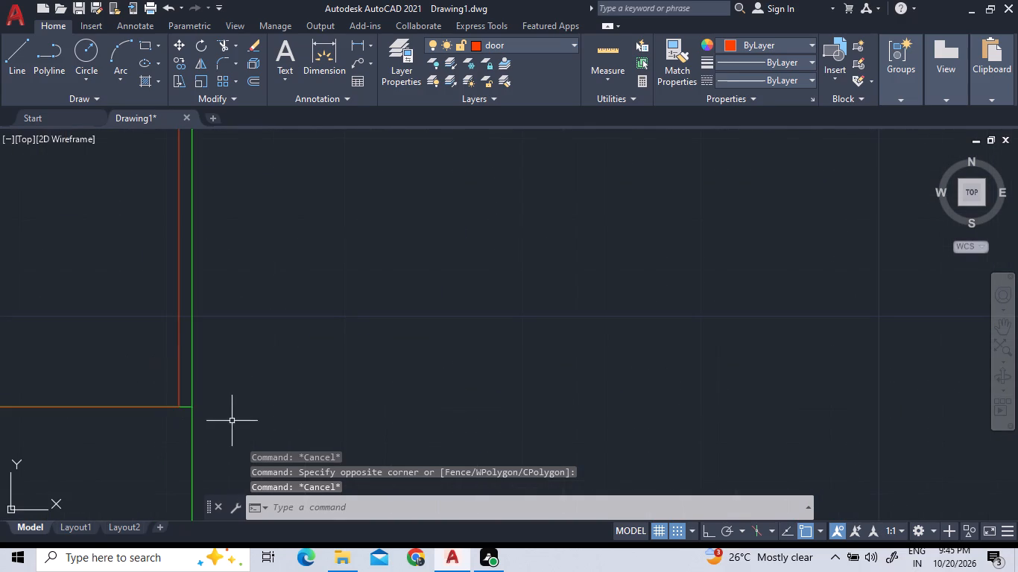
click(182, 372)
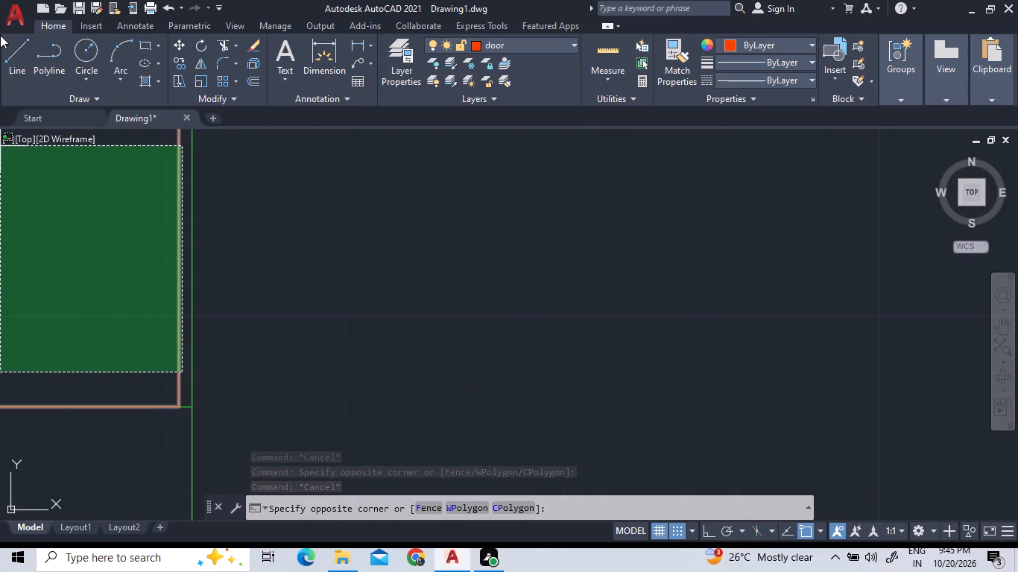
scroll(13, 50, down, 1)
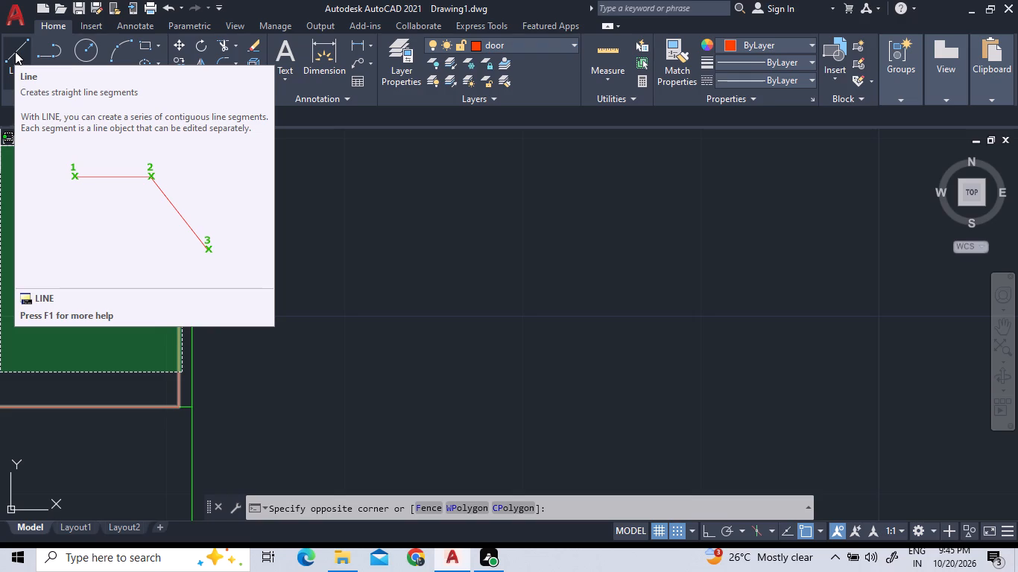
scroll(41, 210, down, 2)
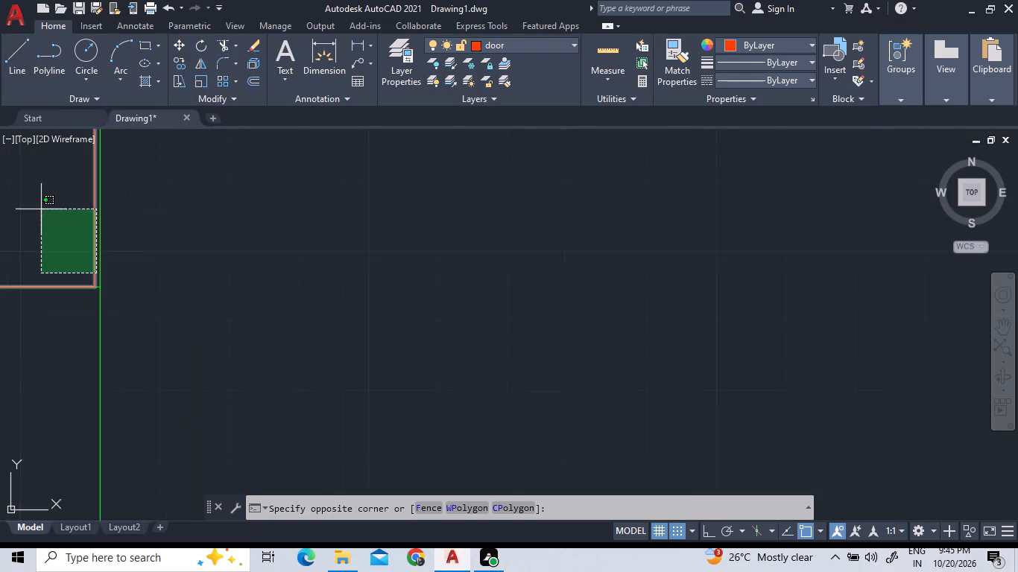
scroll(41, 209, down, 10)
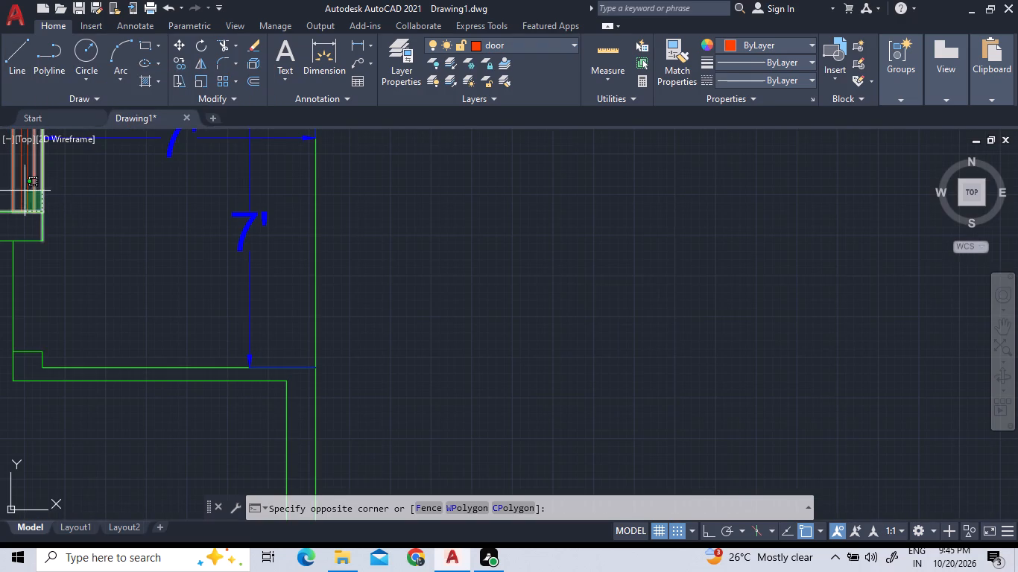
scroll(4, 184, up, 5)
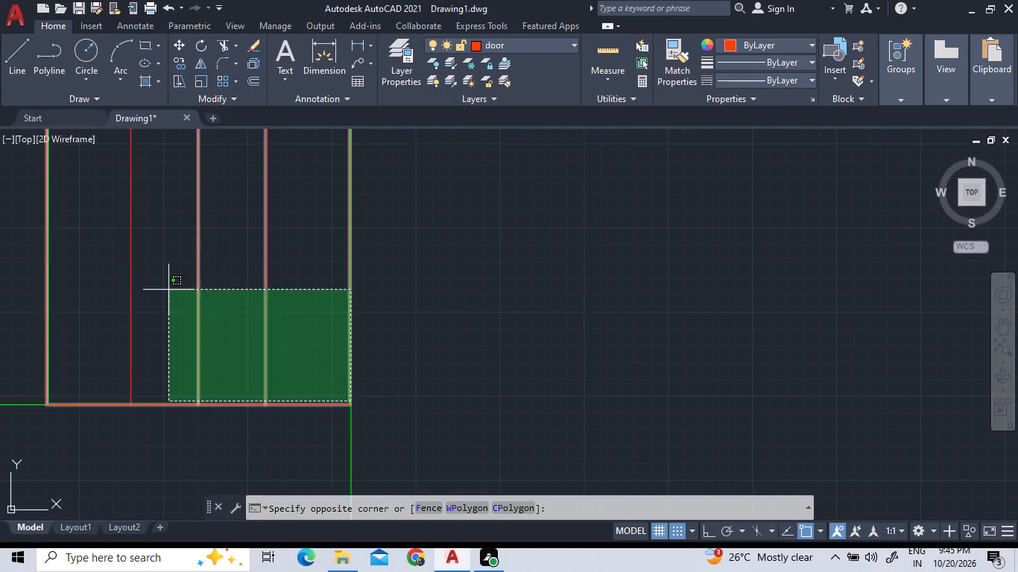
click(113, 214)
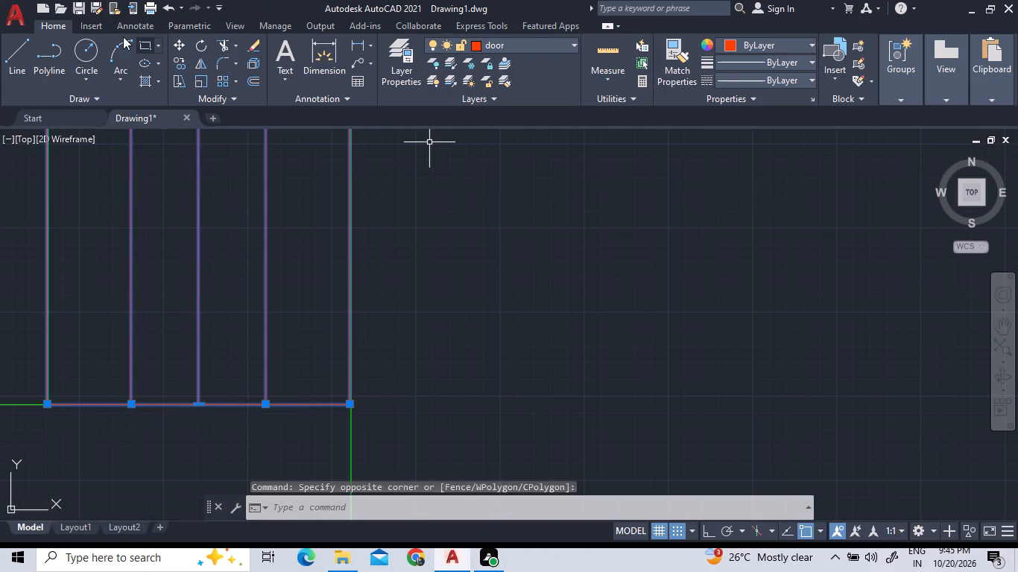
right_click(396, 357)
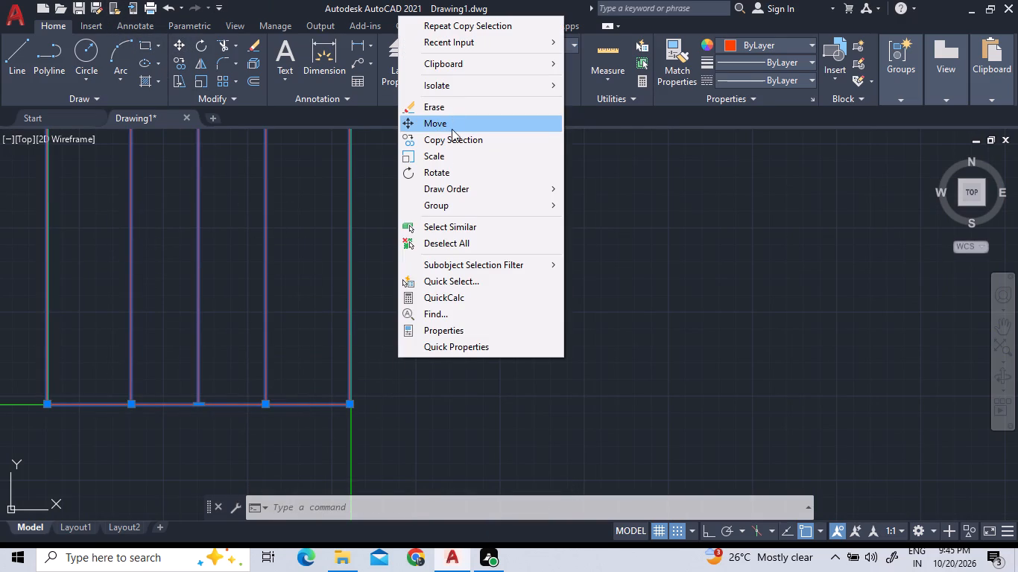
click(452, 130)
scroll(352, 400, up, 2)
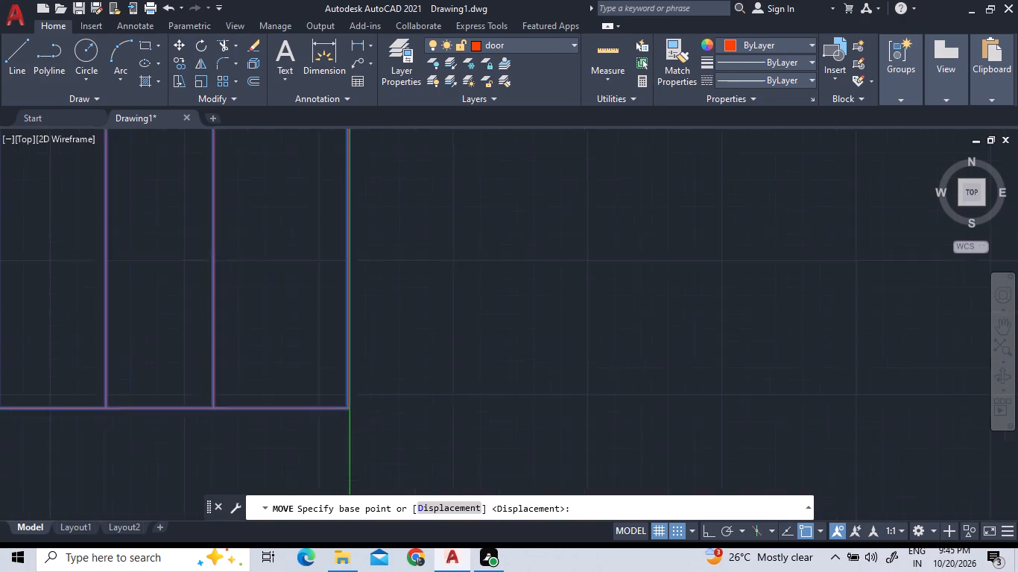
scroll(352, 400, up, 5)
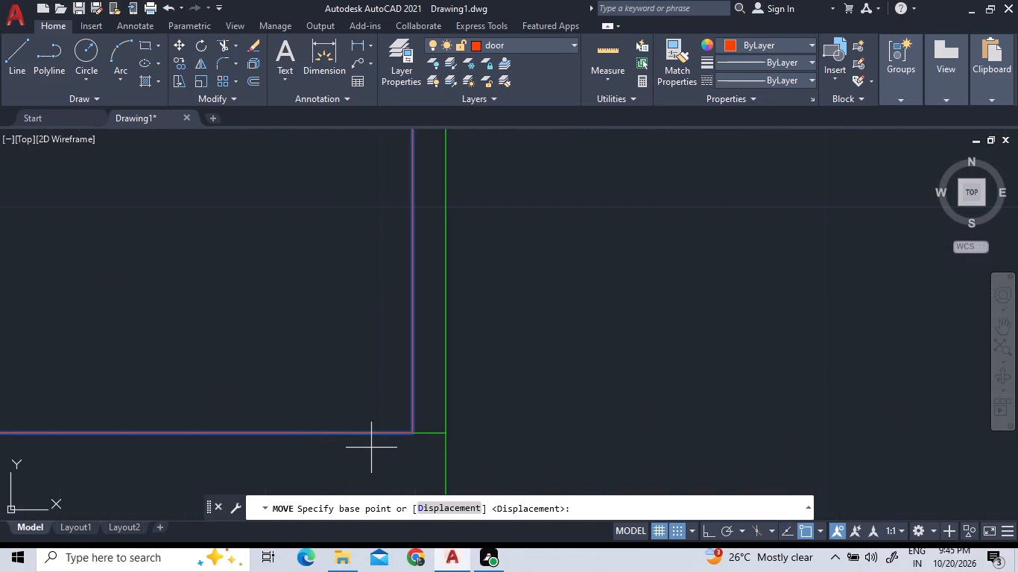
scroll(408, 439, up, 4)
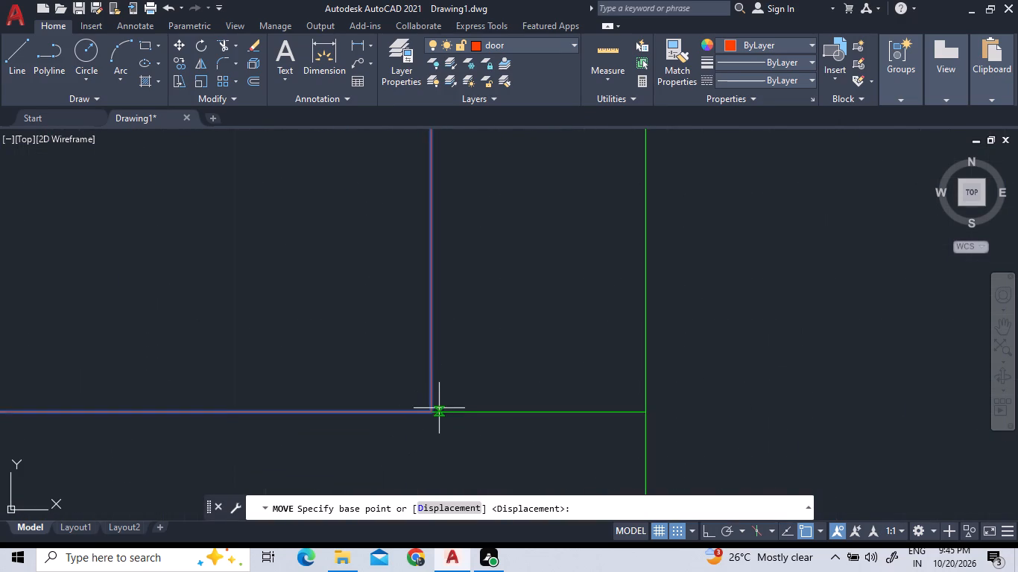
click(433, 410)
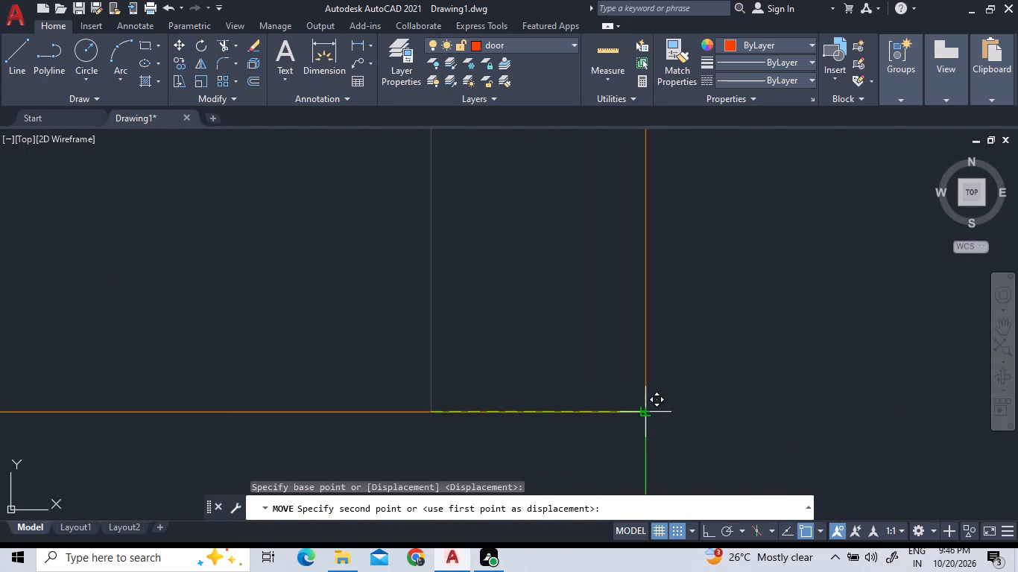
click(647, 409)
scroll(647, 410, down, 14)
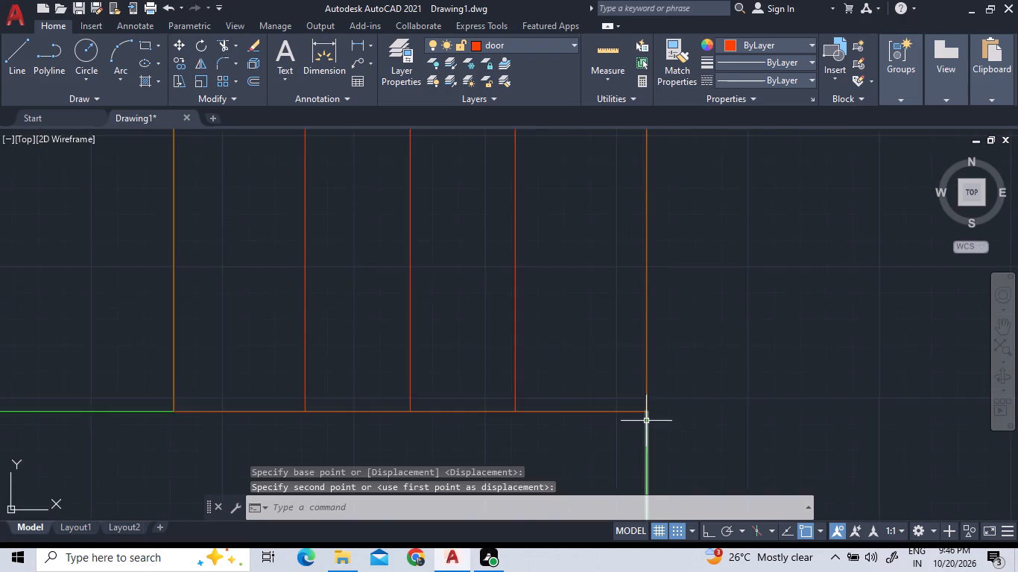
scroll(646, 421, down, 9)
scroll(648, 368, up, 4)
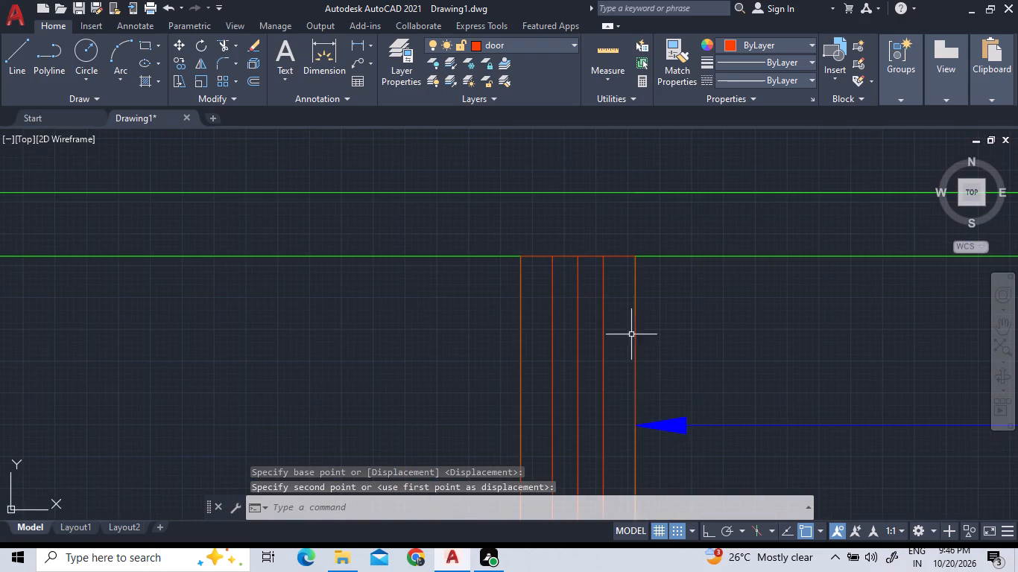
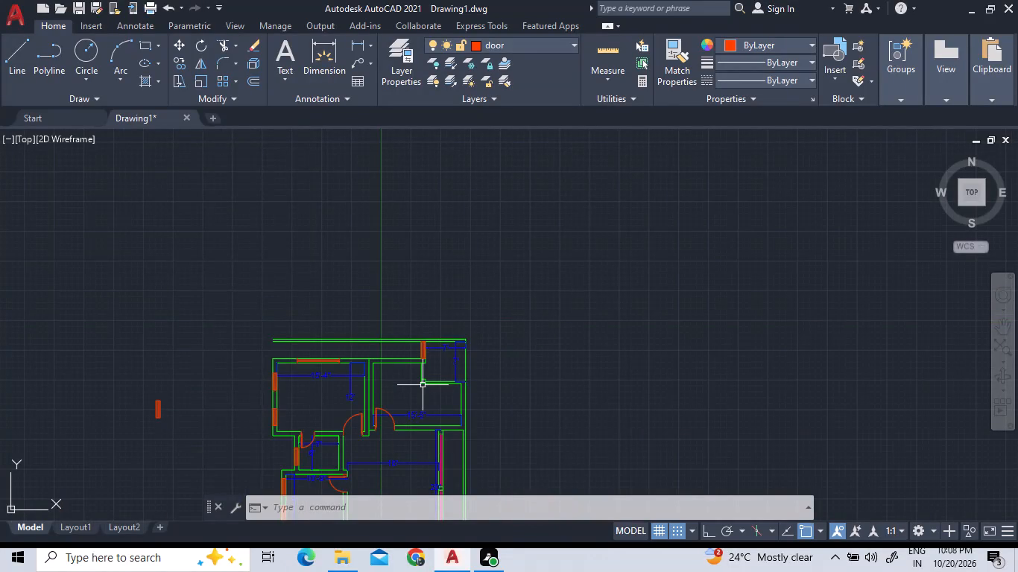
Move the spare window symbol outside the plan down beside the 10'-9" by 9' room.
scroll(467, 366, down, 2)
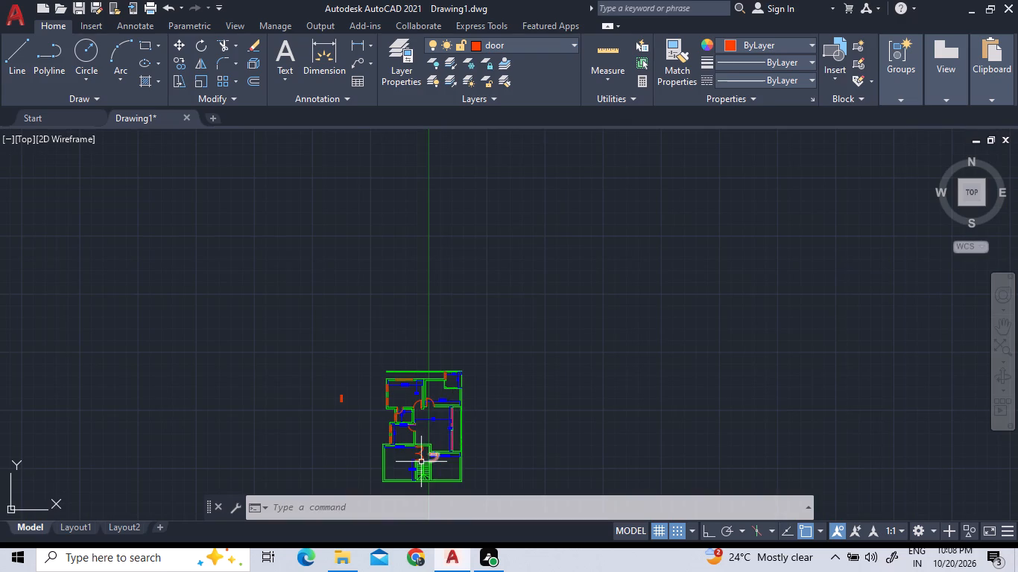
scroll(419, 456, up, 4)
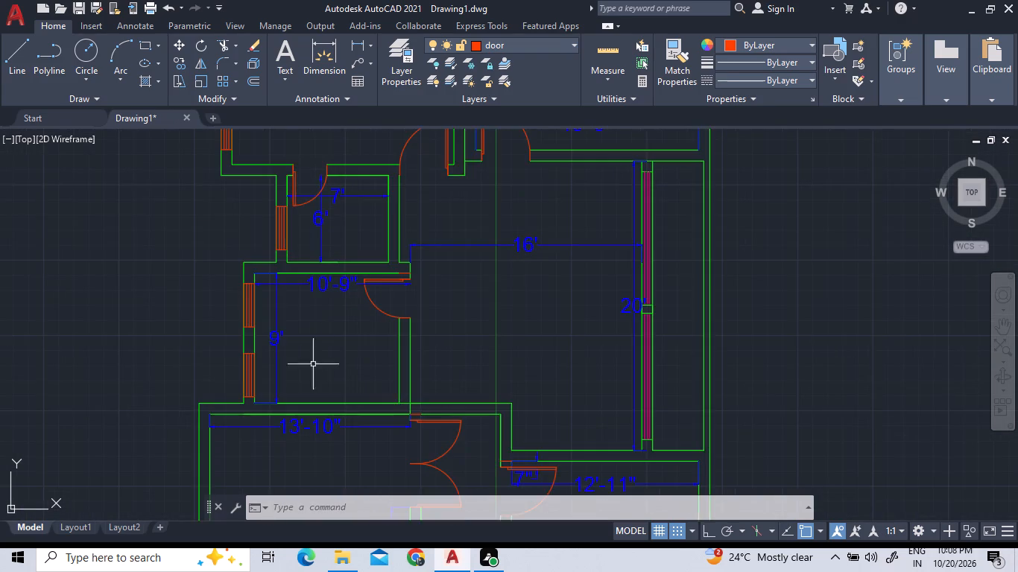
scroll(310, 400, down, 2)
click(203, 320)
click(0, 165)
right_click(72, 228)
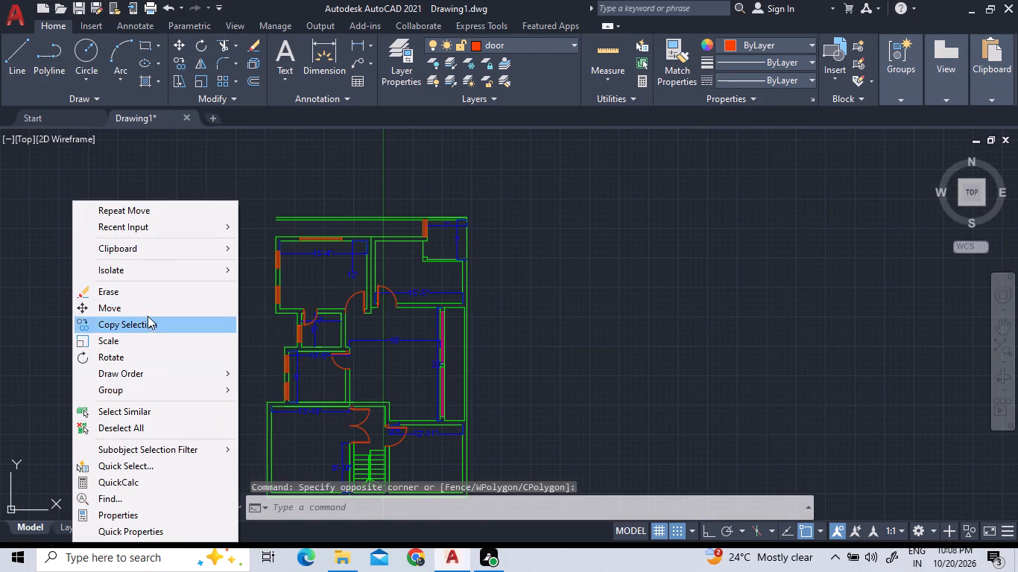
click(151, 305)
click(154, 306)
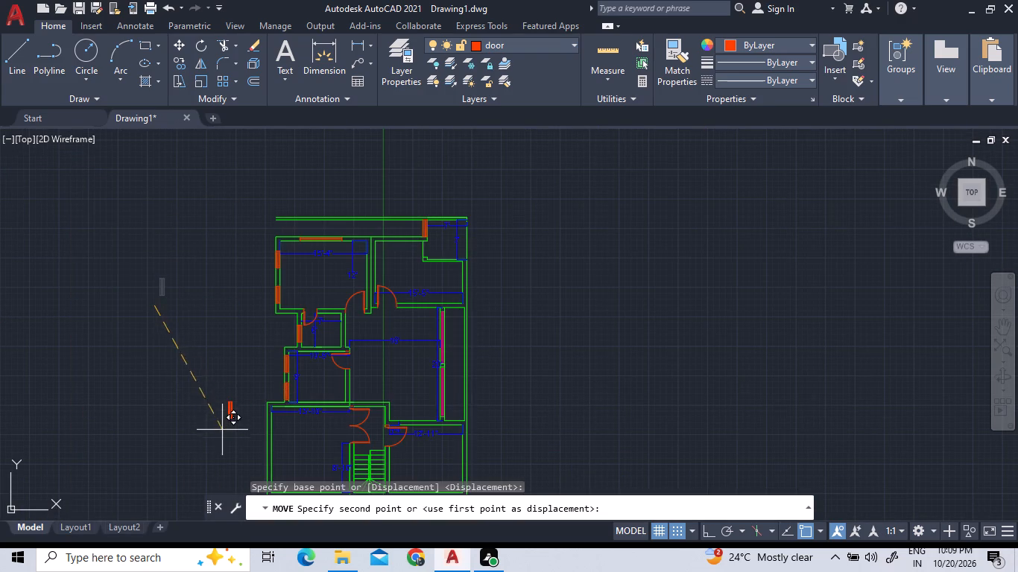
scroll(222, 430, up, 2)
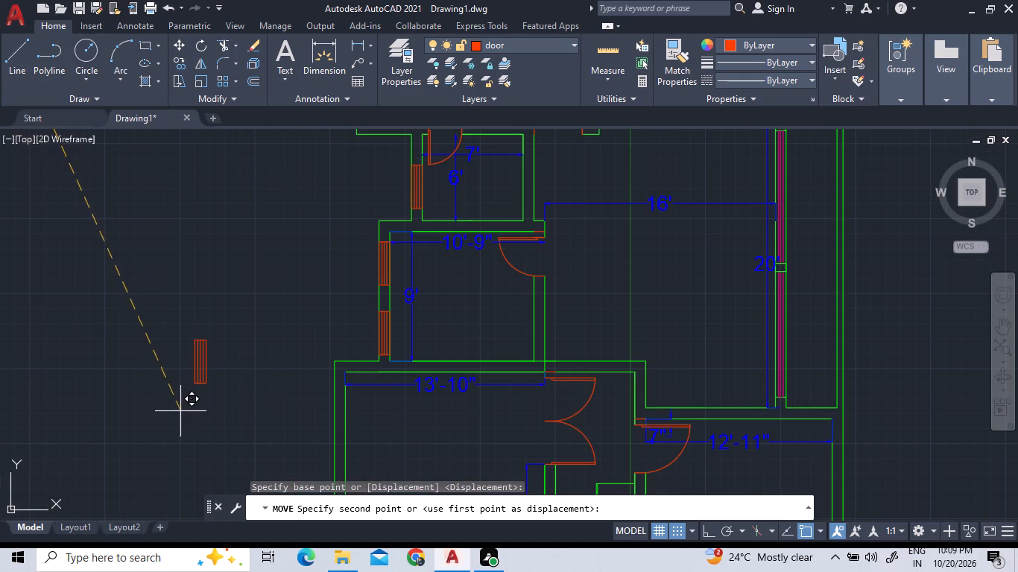
click(181, 411)
Rotate the spare window symbol by 270° about its lower right corner so that it lies horizontally.
click(239, 414)
click(145, 301)
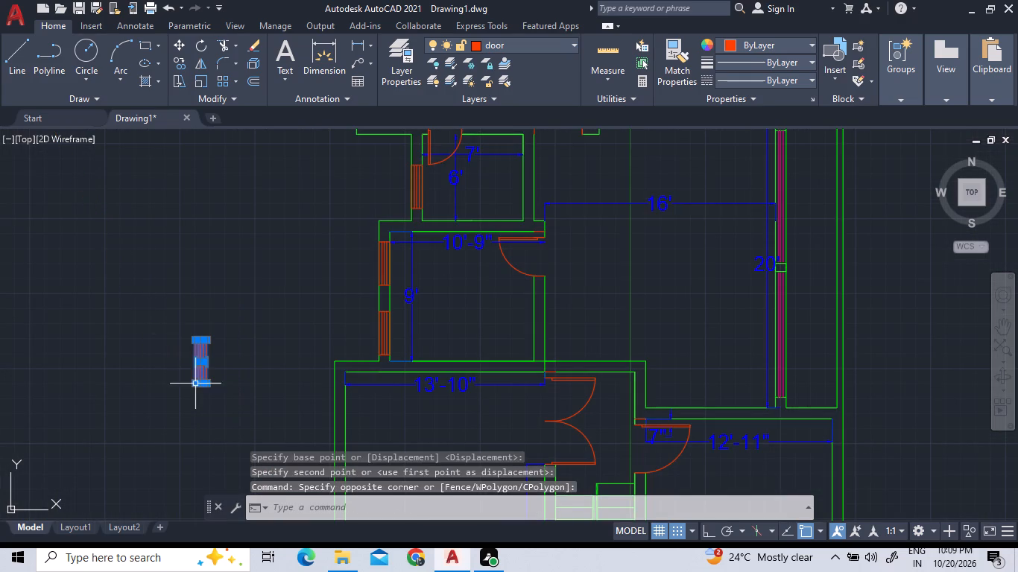
right_click(267, 359)
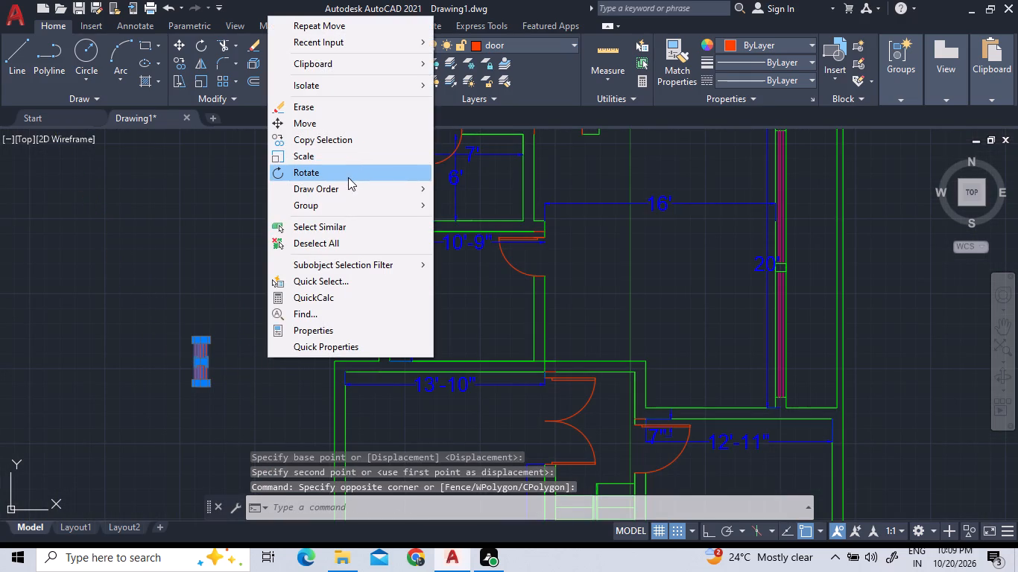
click(348, 177)
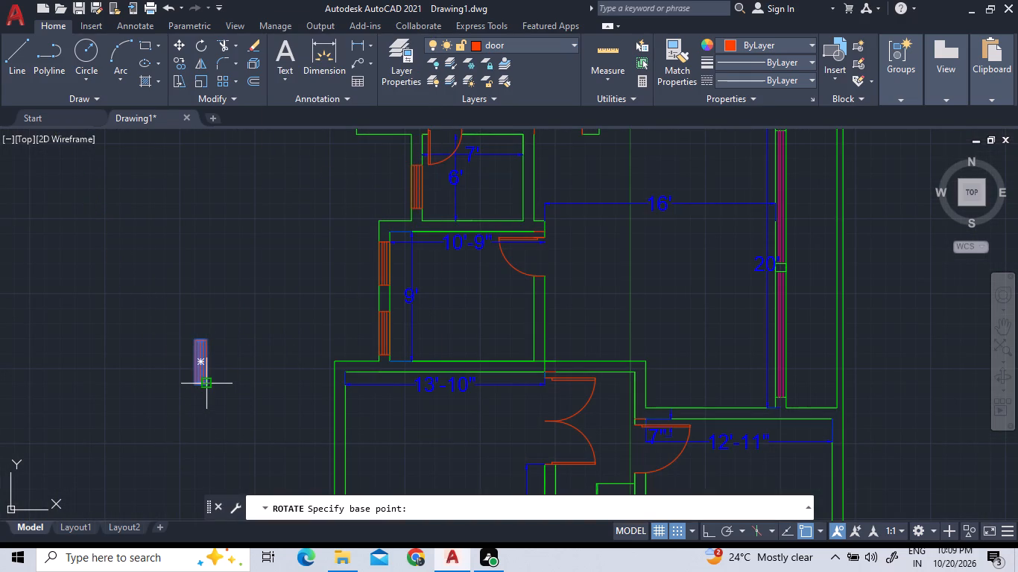
click(206, 385)
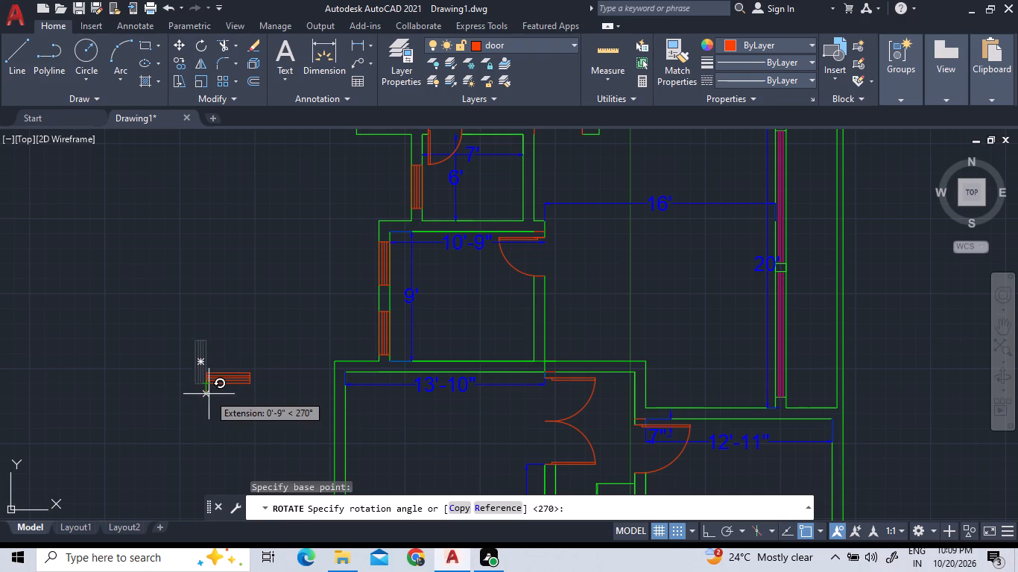
click(209, 394)
Move the horizontal window into the wall between the 9' room and the 13'-10" room, near the double door.
click(271, 391)
click(136, 327)
right_click(136, 325)
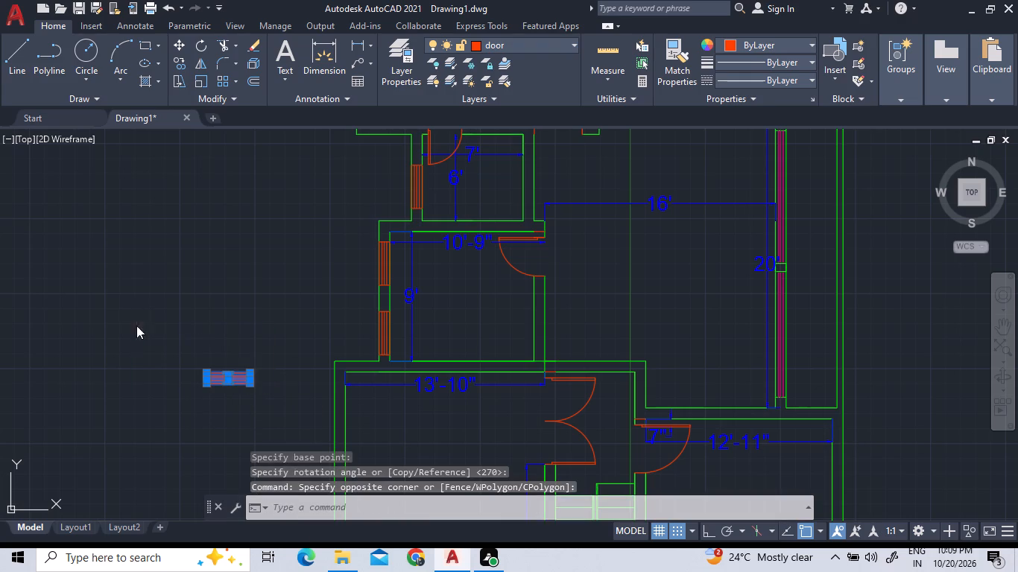
click(240, 305)
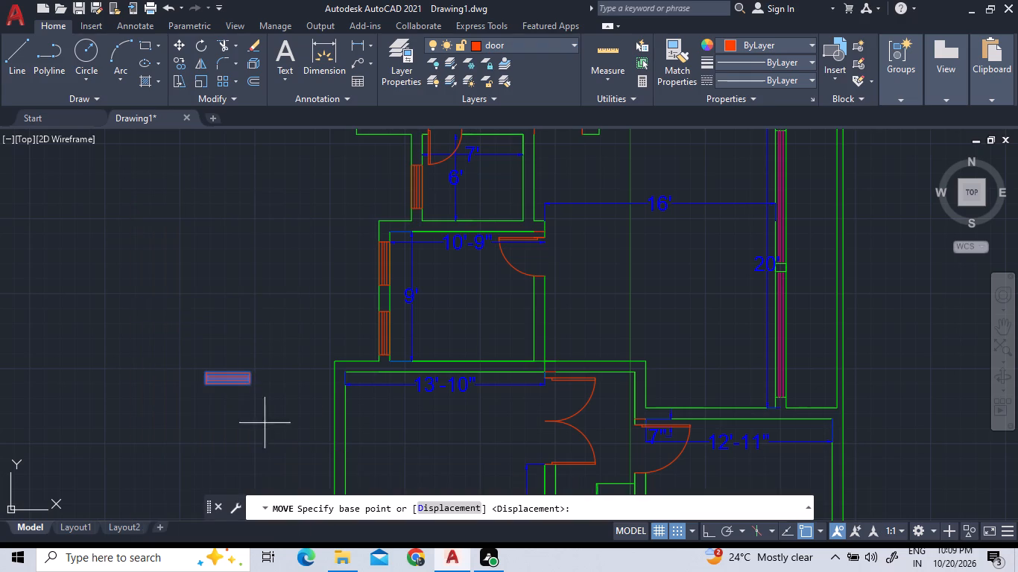
scroll(267, 433, up, 2)
scroll(262, 381, down, 2)
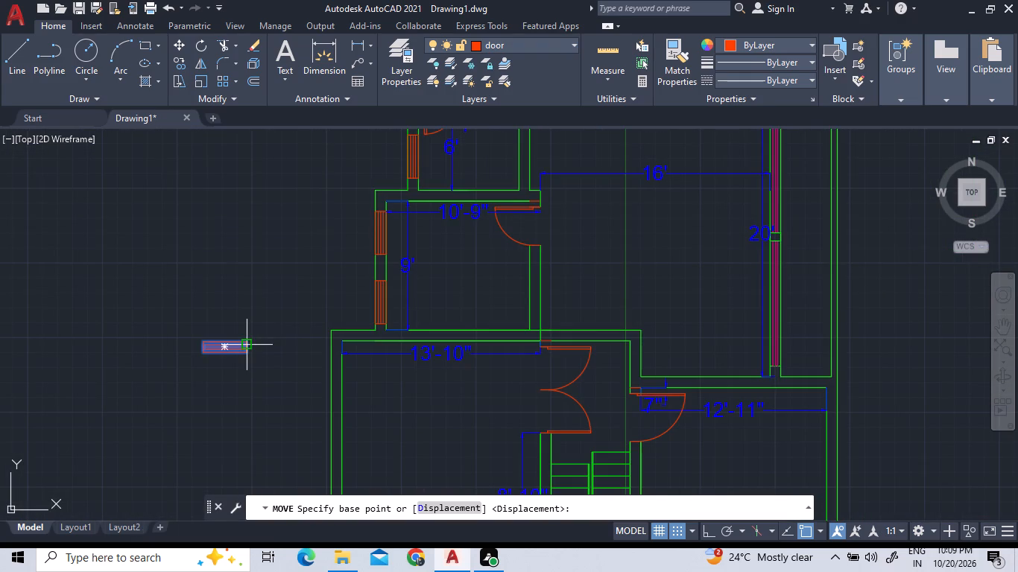
click(246, 352)
scroll(548, 349, up, 4)
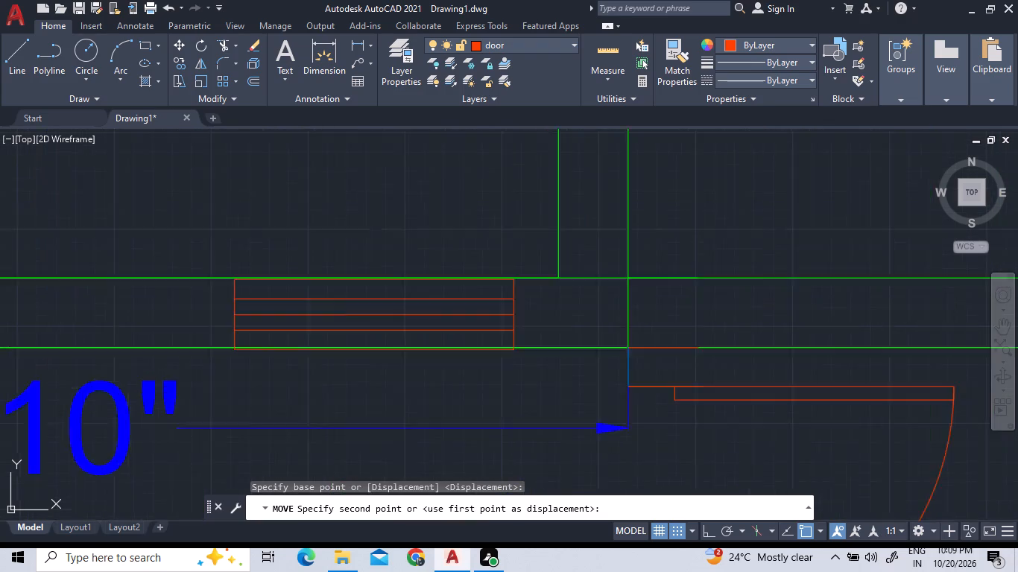
scroll(513, 331, up, 2)
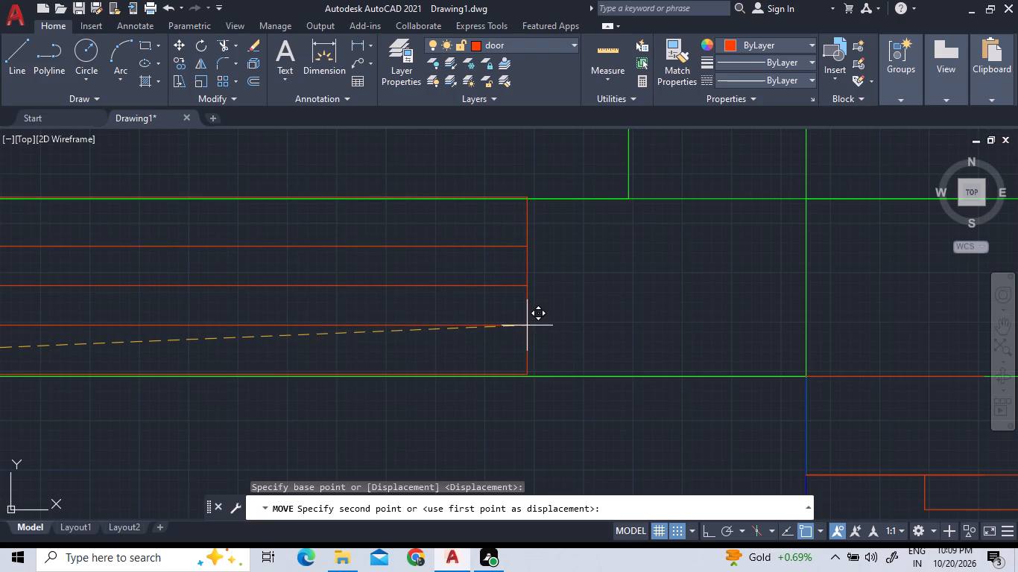
click(527, 327)
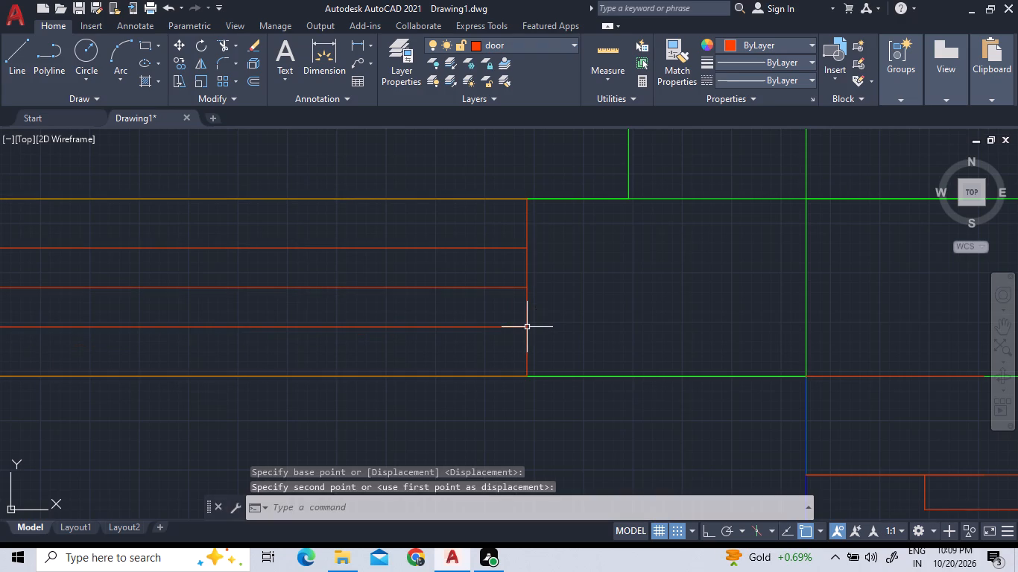
Copy the placed window with Ortho on, straight along the same wall to near the 9' dimension line.
scroll(530, 339, down, 4)
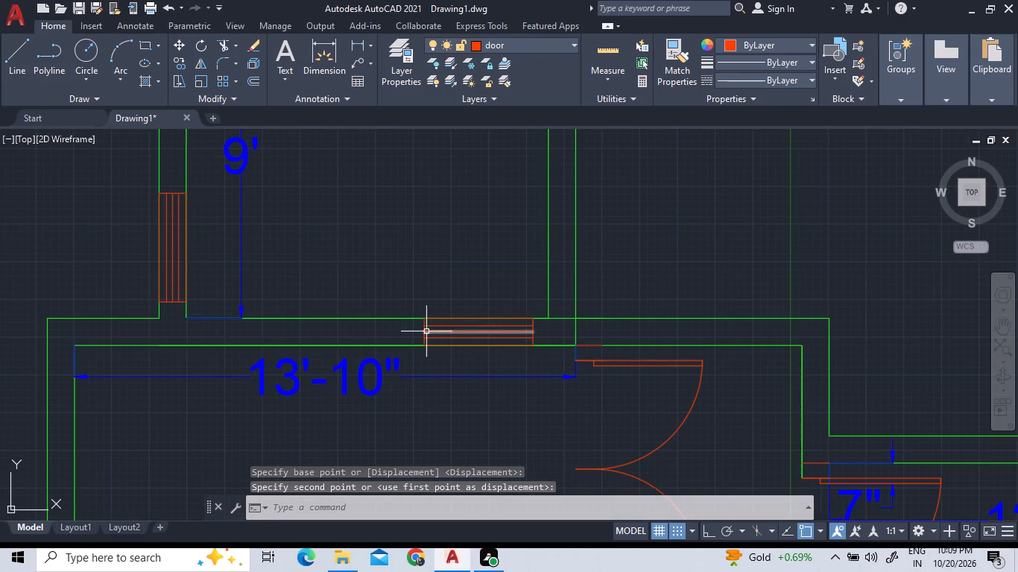
scroll(422, 331, up, 3)
click(473, 381)
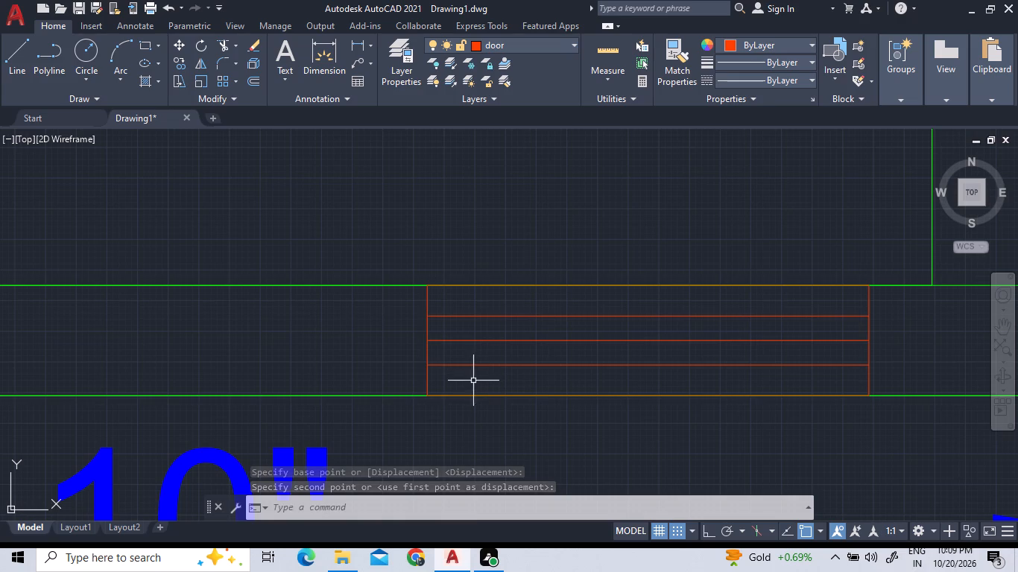
click(363, 310)
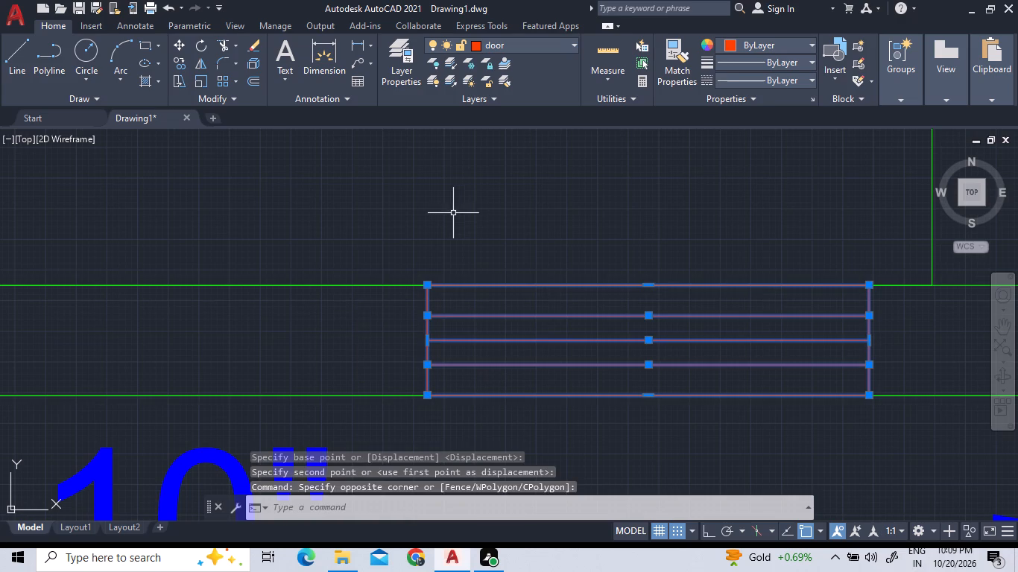
right_click(450, 213)
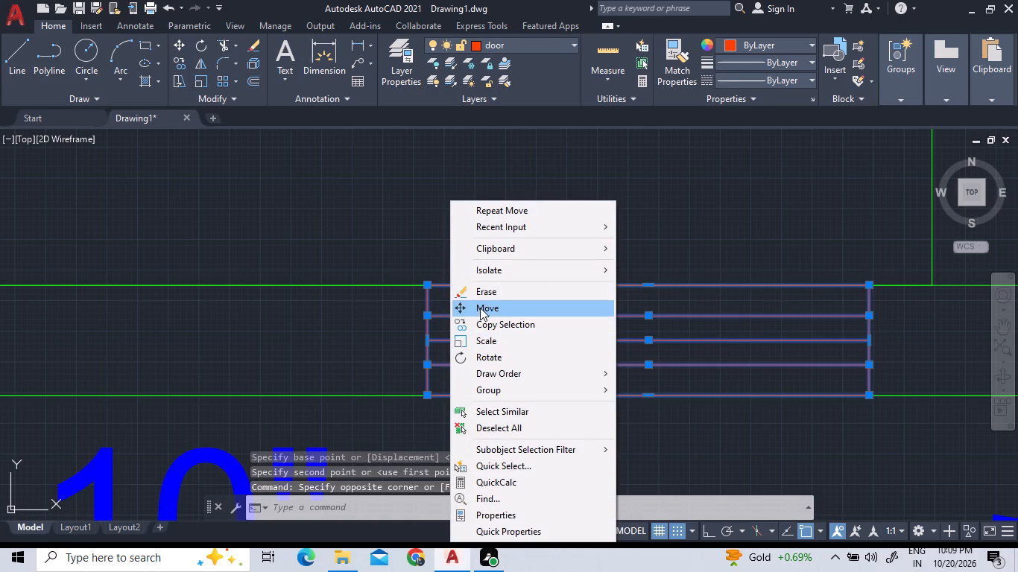
click(476, 325)
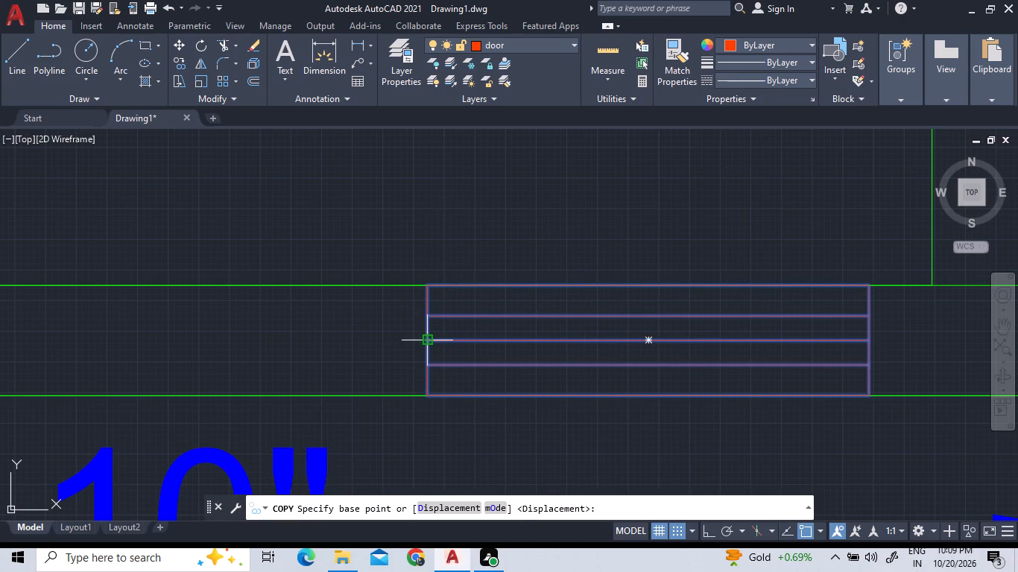
click(426, 342)
scroll(5, 328, down, 2)
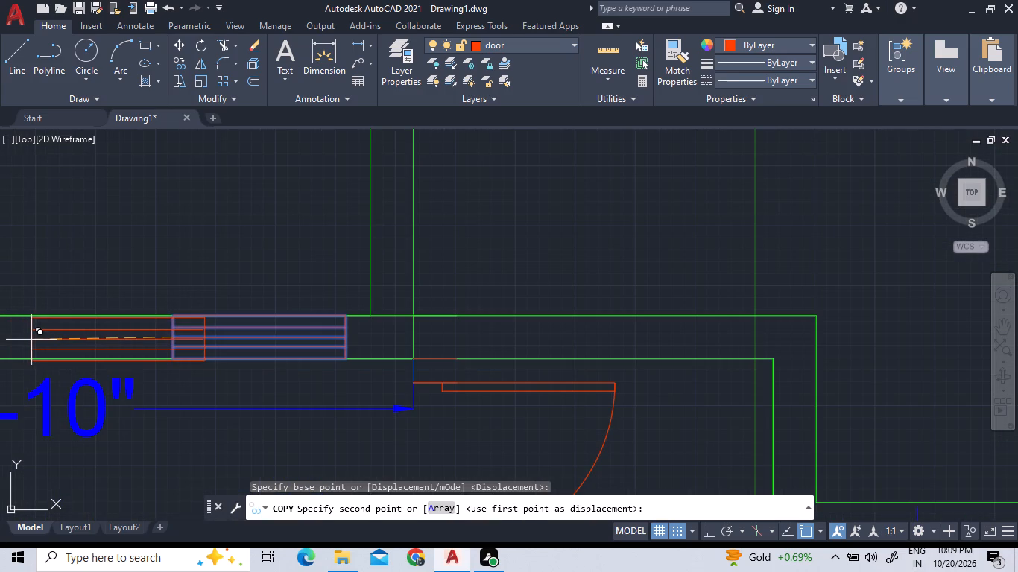
key(F8)
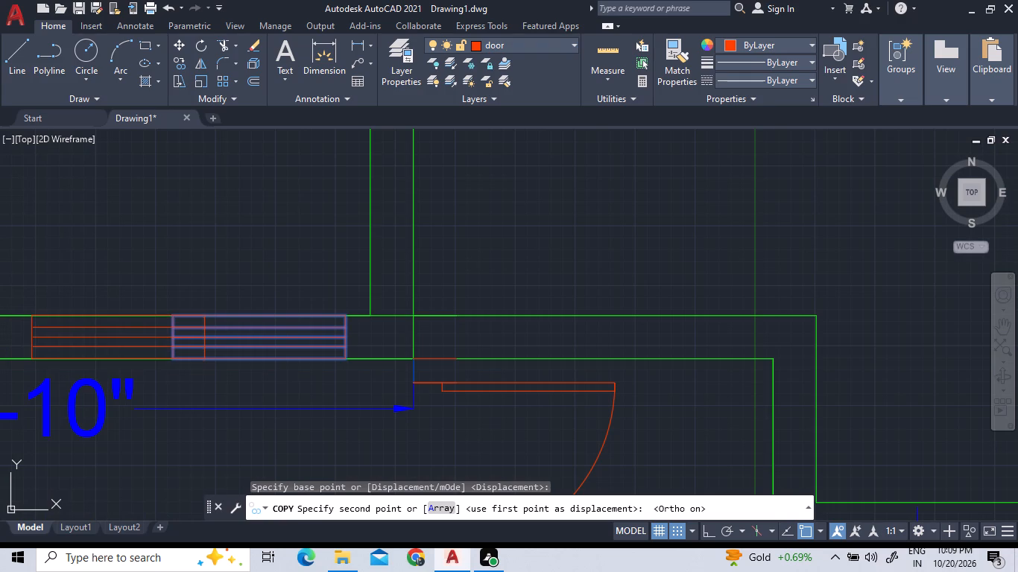
scroll(66, 325, down, 4)
scroll(5, 354, up, 3)
scroll(94, 370, up, 2)
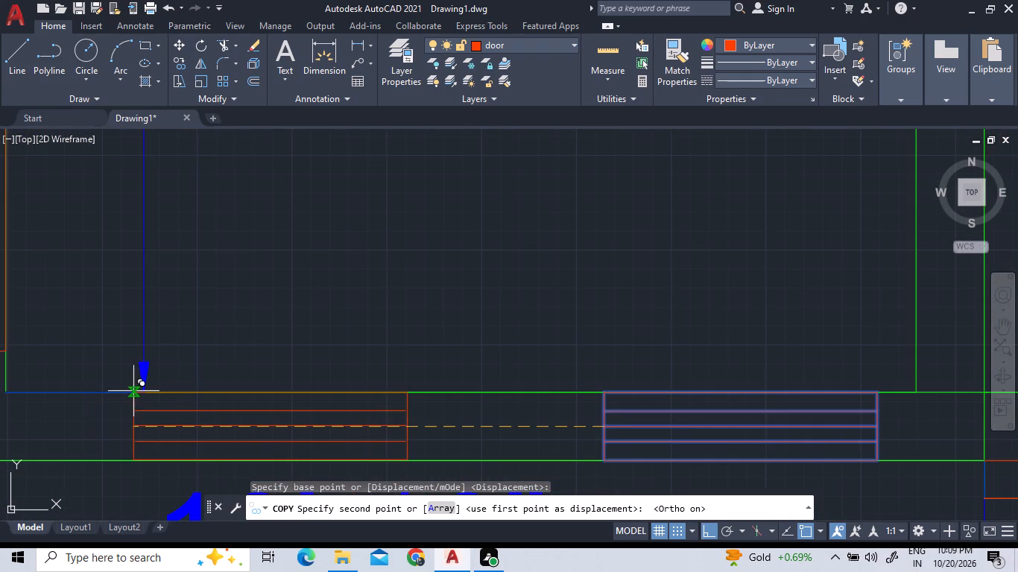
scroll(126, 403, up, 2)
click(126, 404)
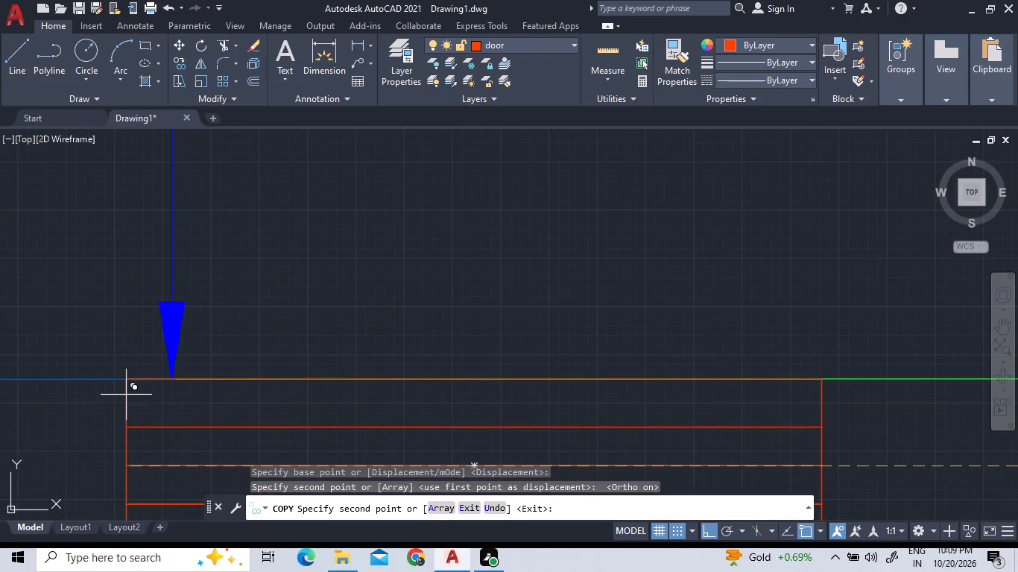
scroll(179, 293, down, 4)
right_click(390, 256)
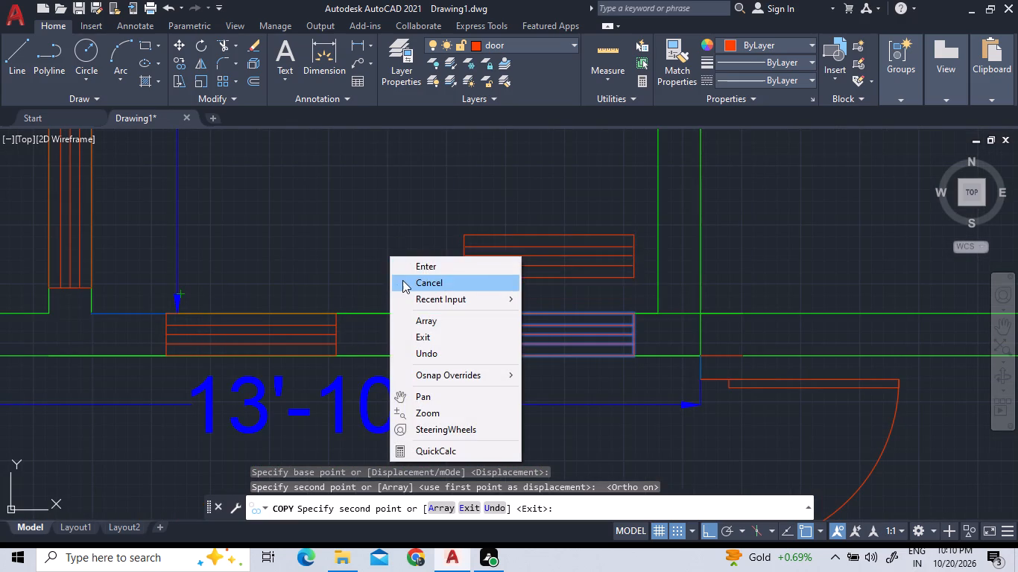
click(410, 266)
scroll(391, 291, down, 2)
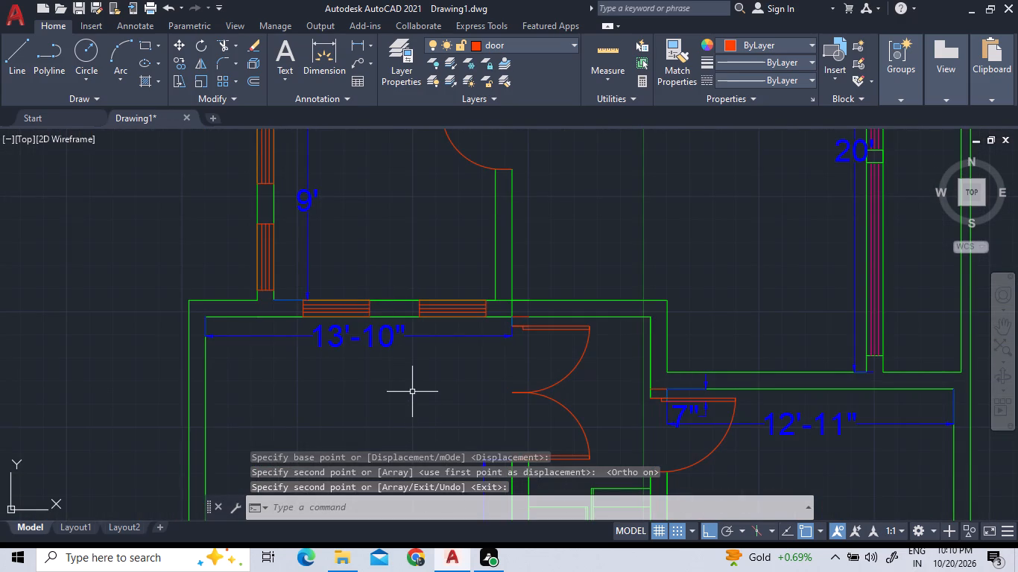
On layer 0, draw a line from the wall end below the 10'-9" room's door, about 3' west, turning about 3'-4" south.
scroll(355, 320, down, 1)
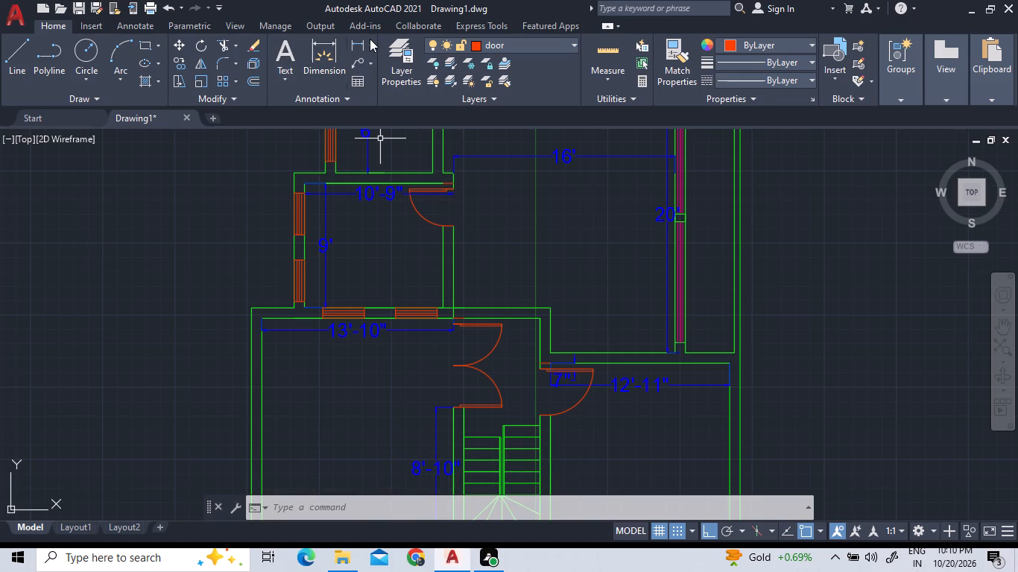
click(496, 43)
click(528, 66)
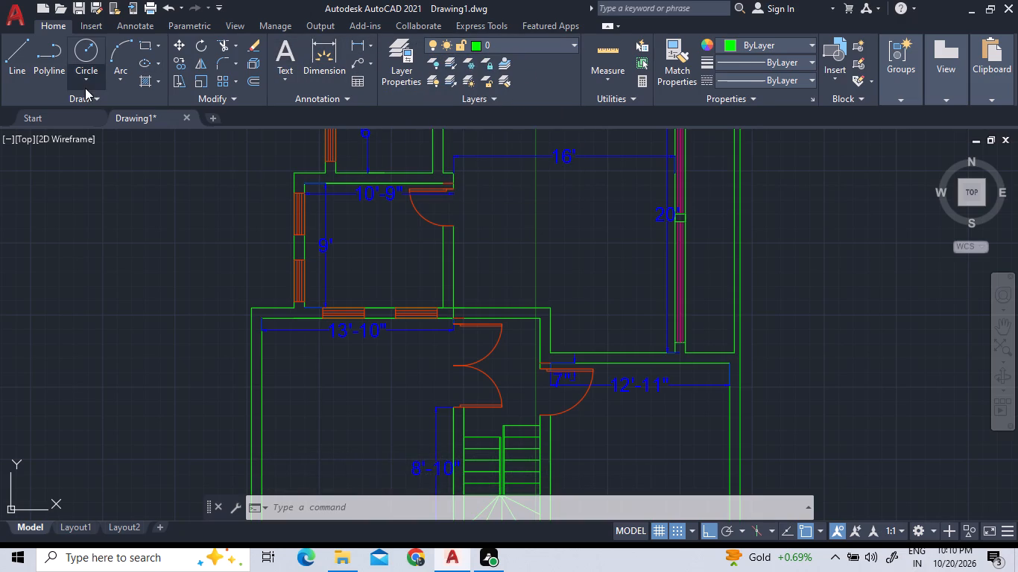
click(21, 67)
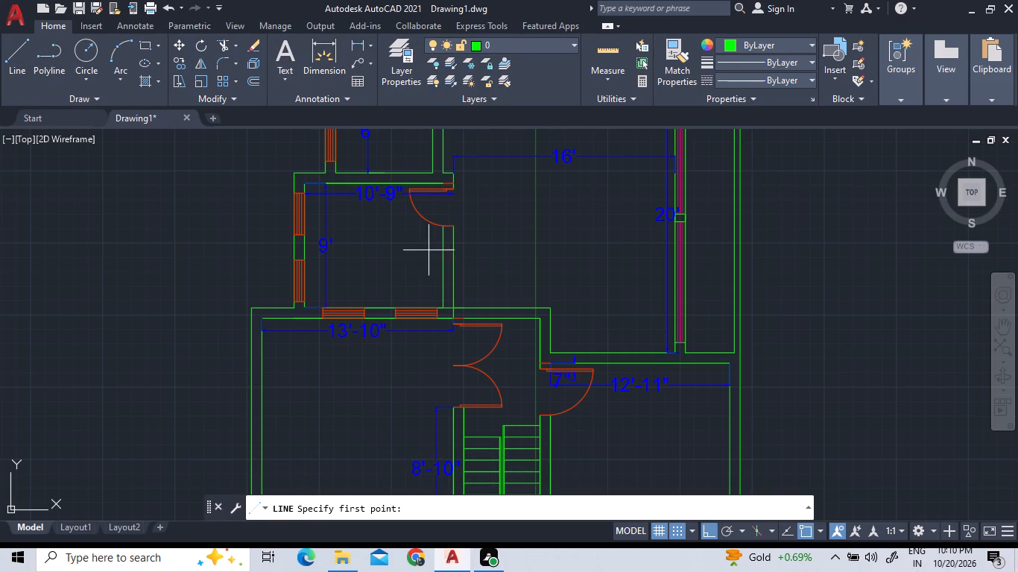
scroll(435, 230, up, 3)
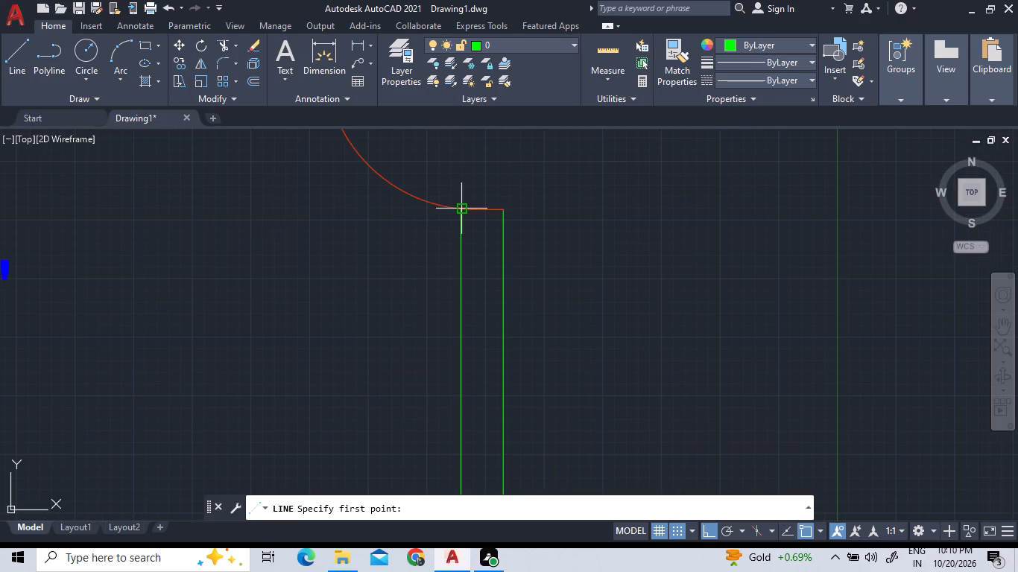
click(461, 212)
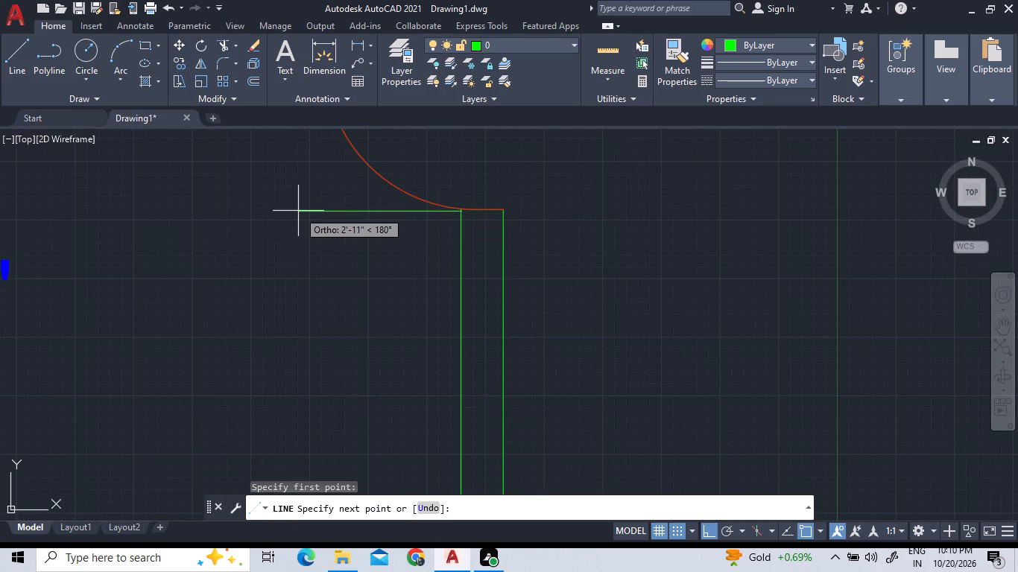
scroll(293, 209, down, 4)
middle_click(293, 209)
click(291, 210)
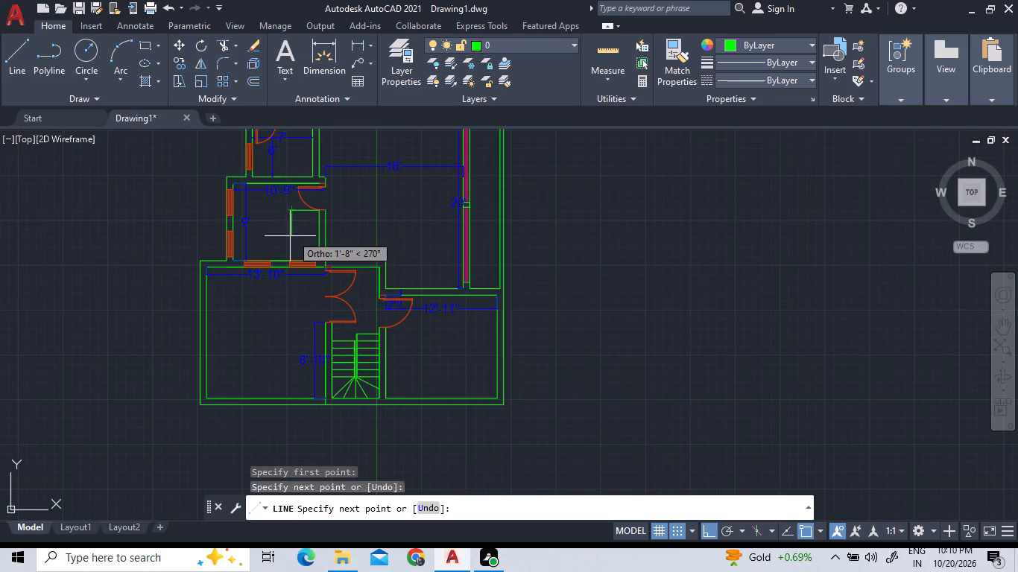
scroll(288, 247, up, 3)
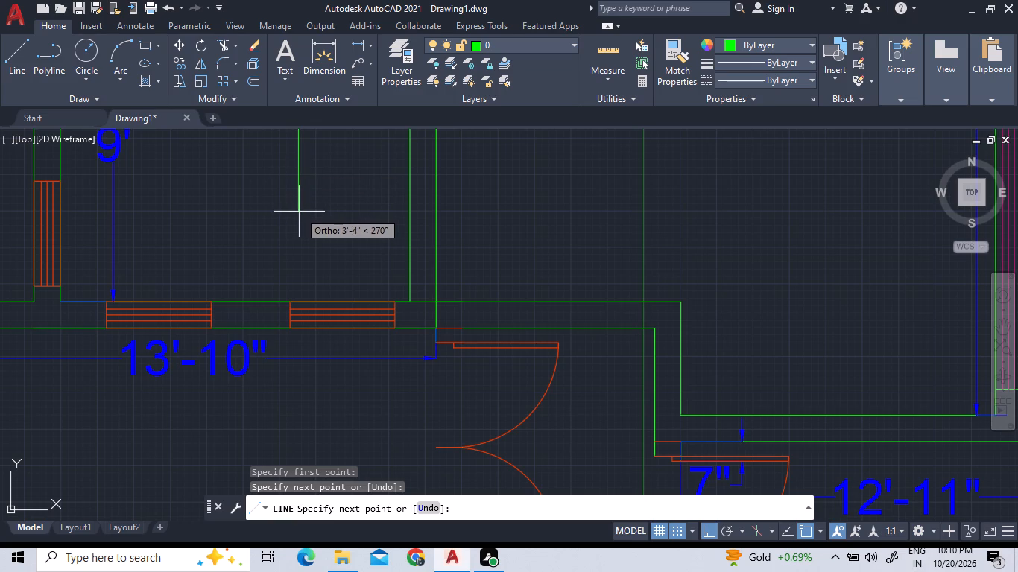
click(299, 212)
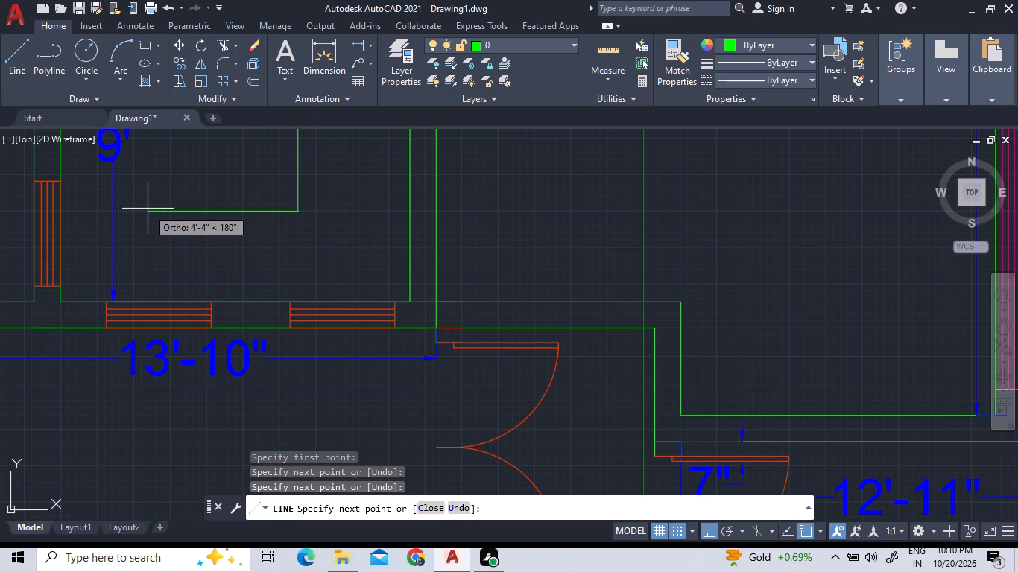
Continue the line about 4'-8" west and straight north to the room's upper wall, finishing the interior outline.
scroll(139, 221, down, 3)
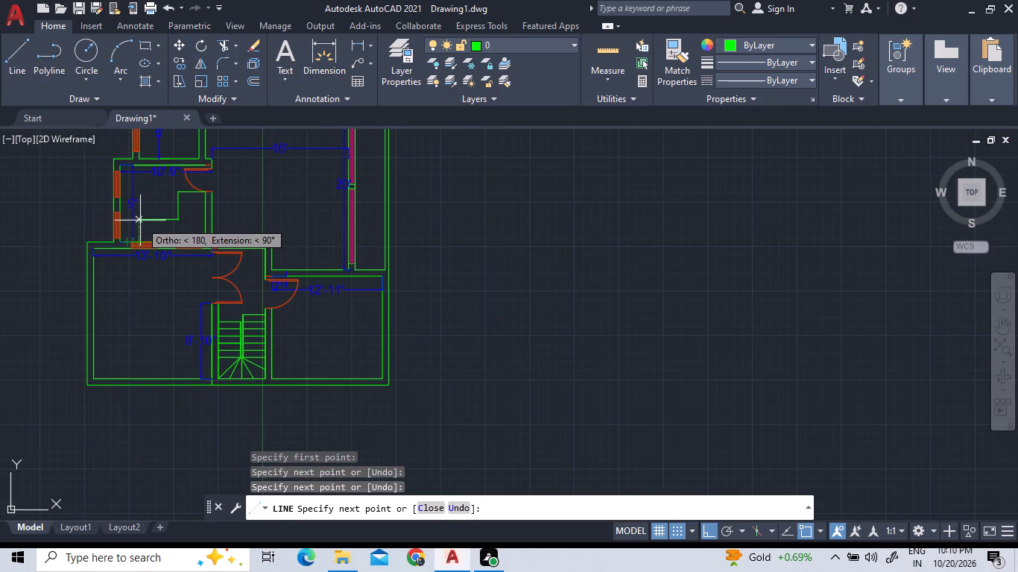
scroll(140, 220, up, 3)
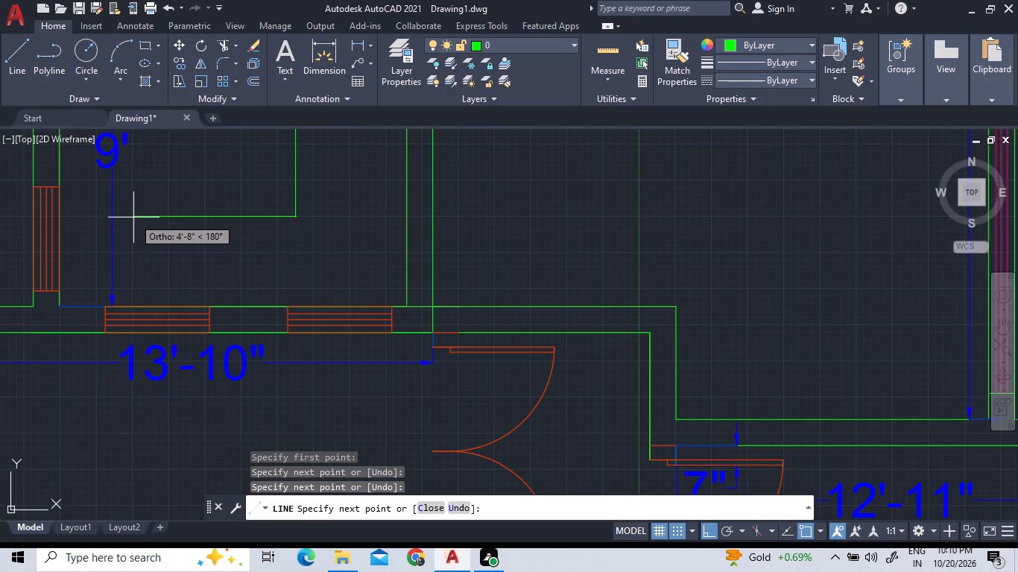
click(133, 217)
scroll(232, 346, down, 2)
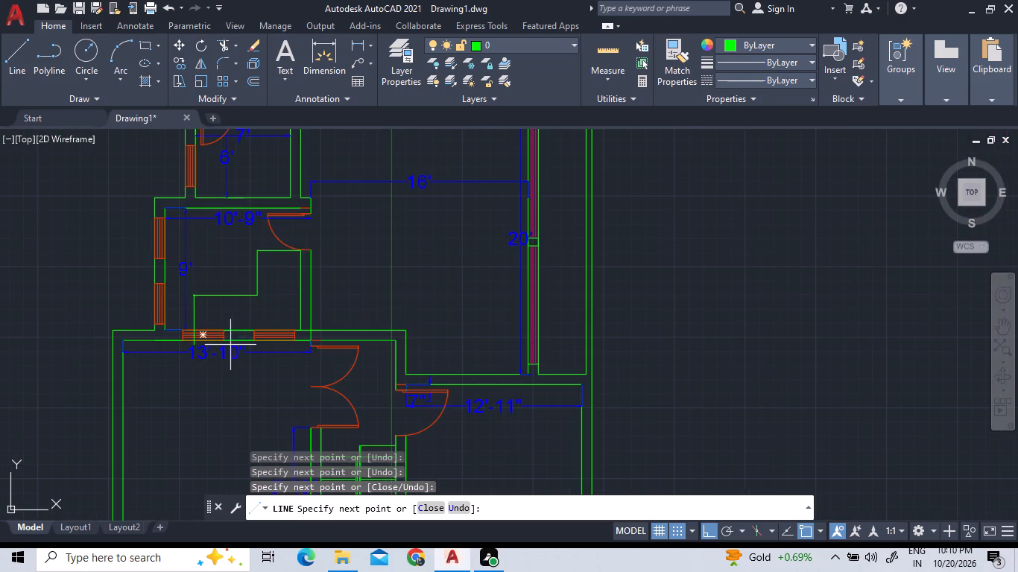
scroll(185, 219, up, 4)
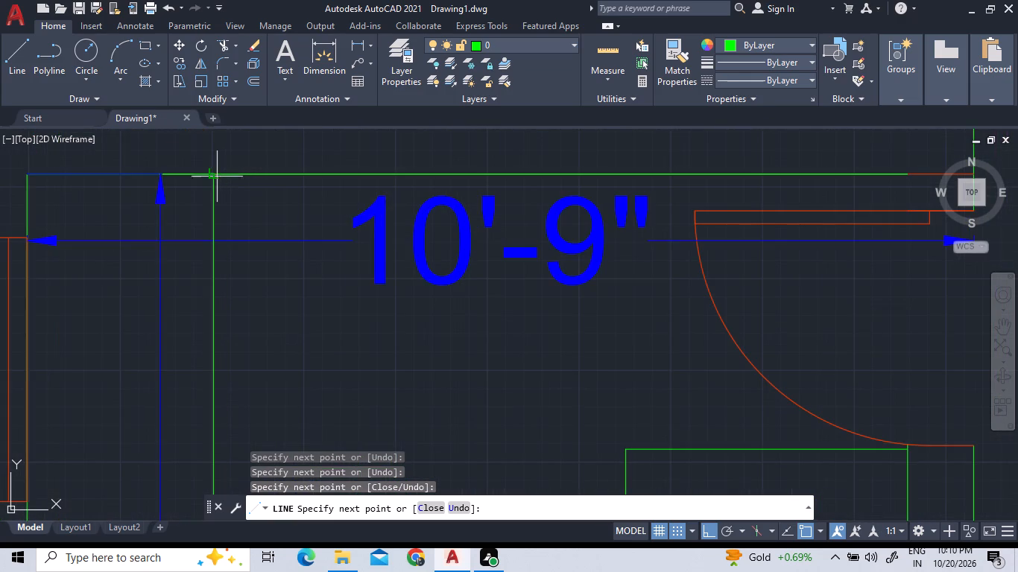
click(216, 177)
scroll(271, 234, down, 2)
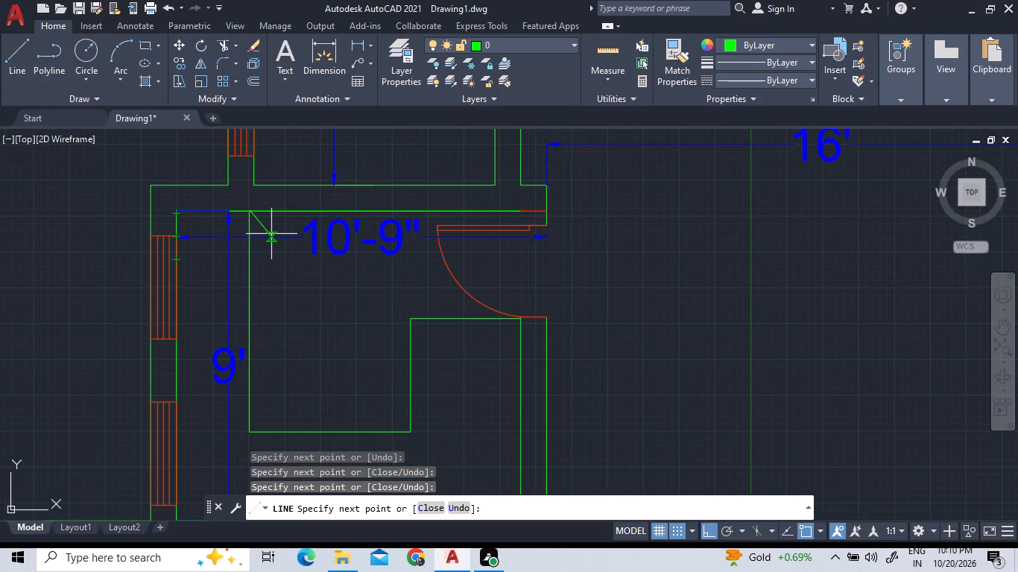
right_click(312, 376)
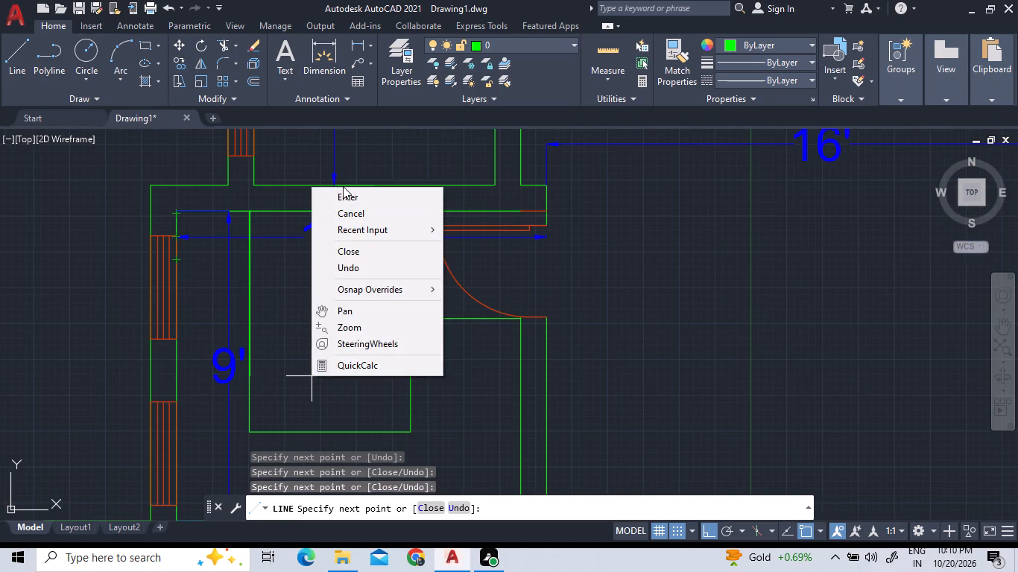
click(344, 195)
On the text layer, add the multiline label "bedroom" with 1' text height inside the 15'-4" by 12' room.
scroll(327, 278, down, 2)
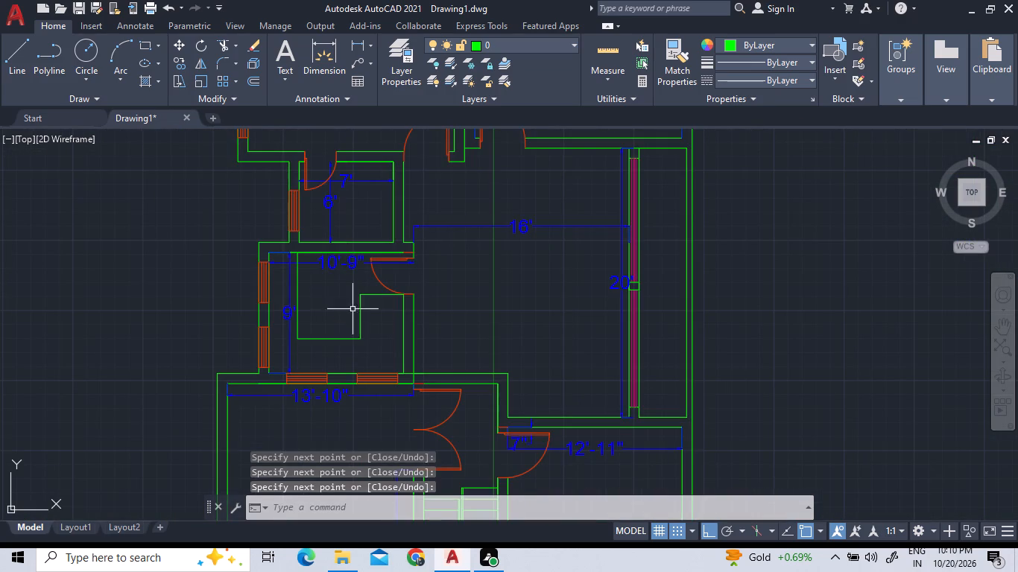
scroll(366, 352, down, 2)
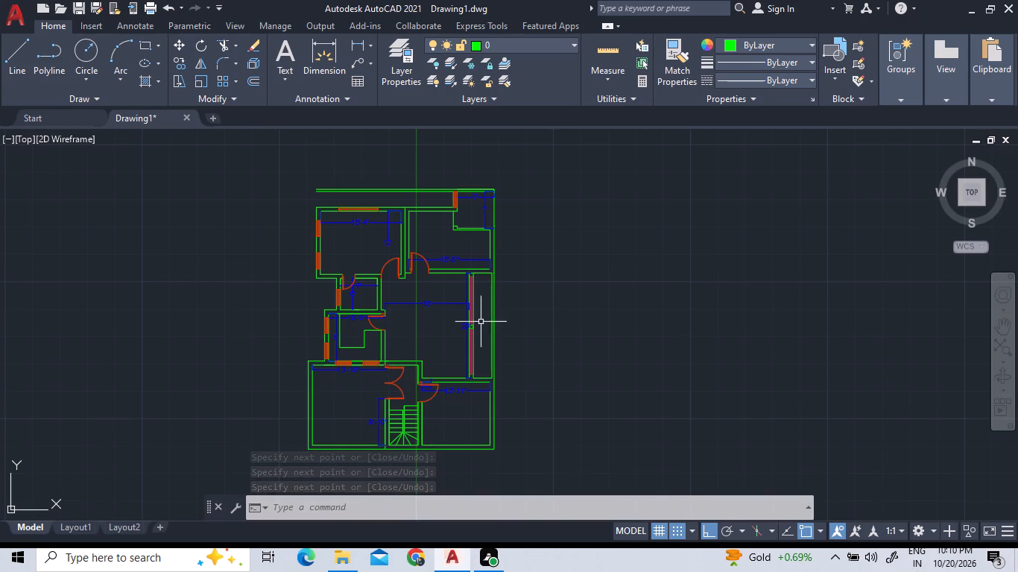
click(505, 46)
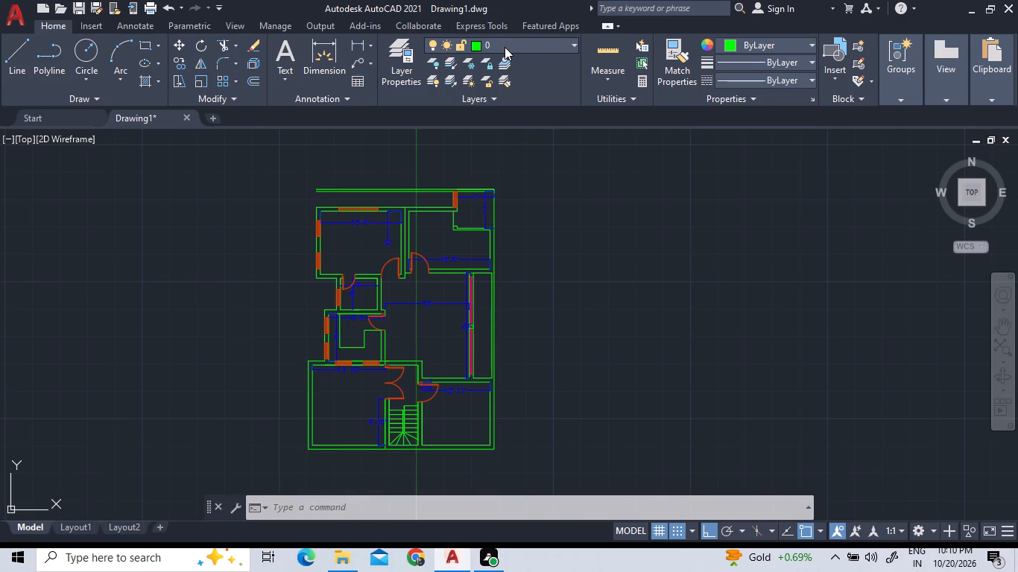
click(505, 176)
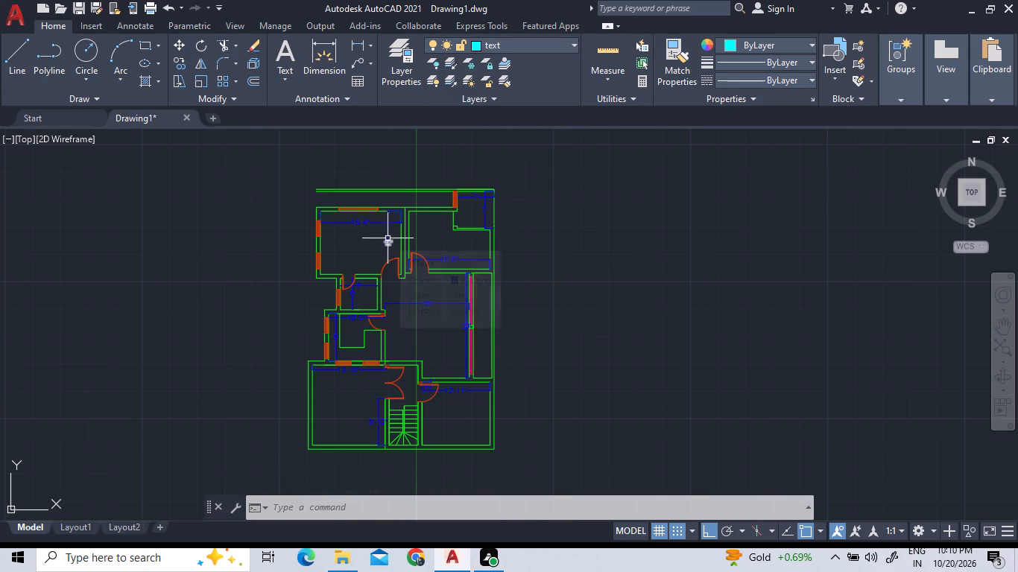
scroll(384, 244, up, 1)
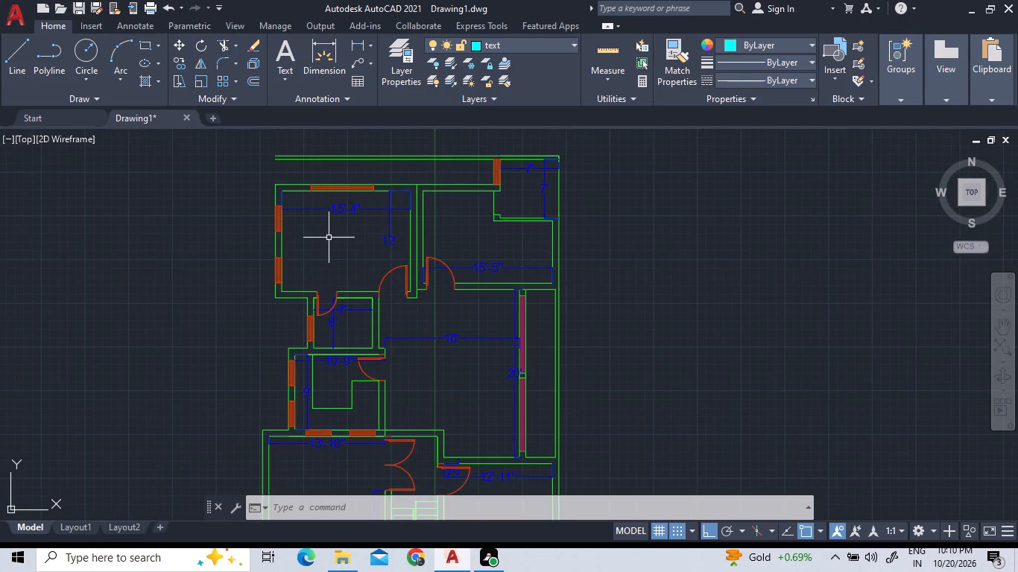
scroll(329, 238, up, 2)
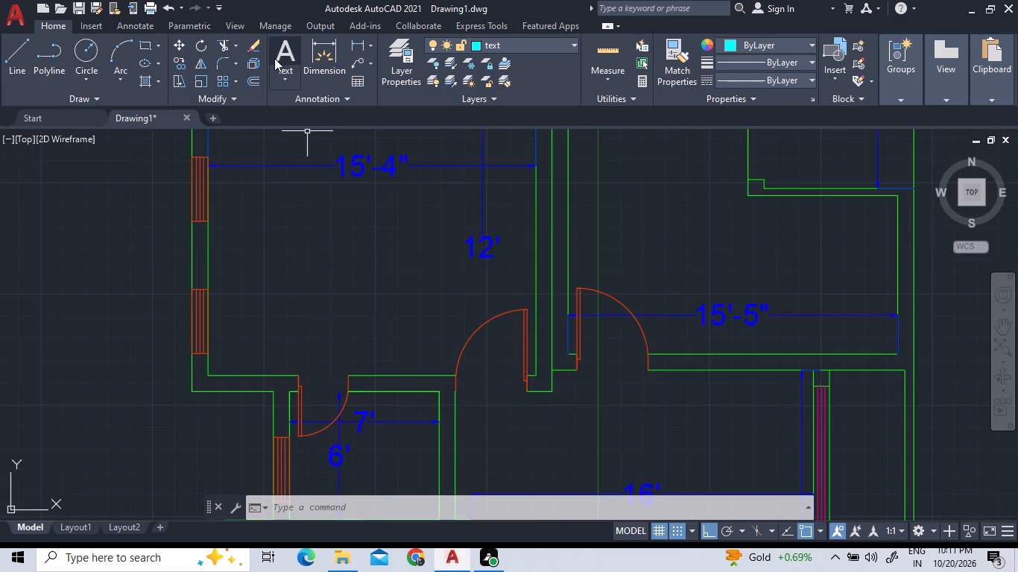
click(275, 59)
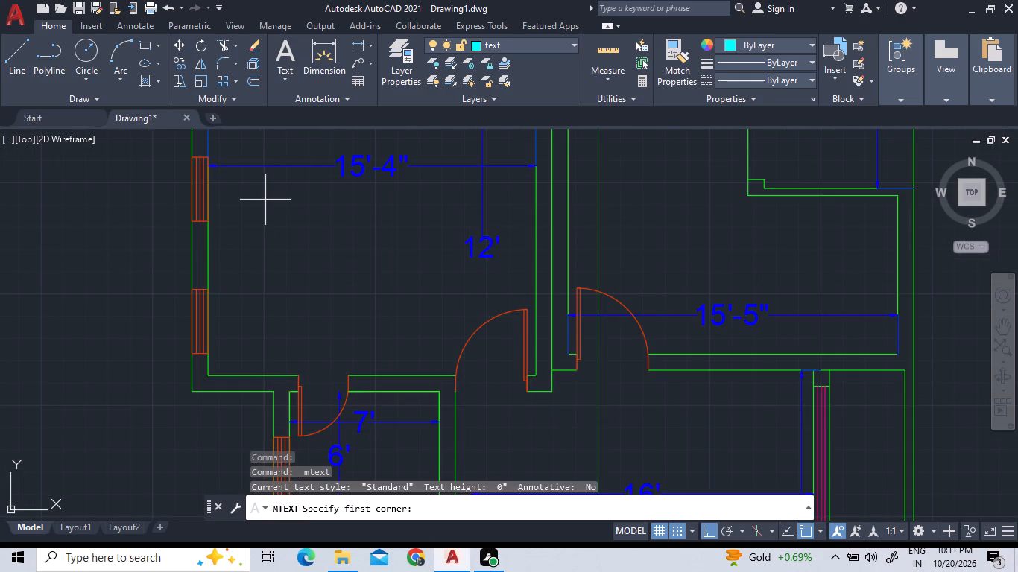
click(264, 200)
click(376, 290)
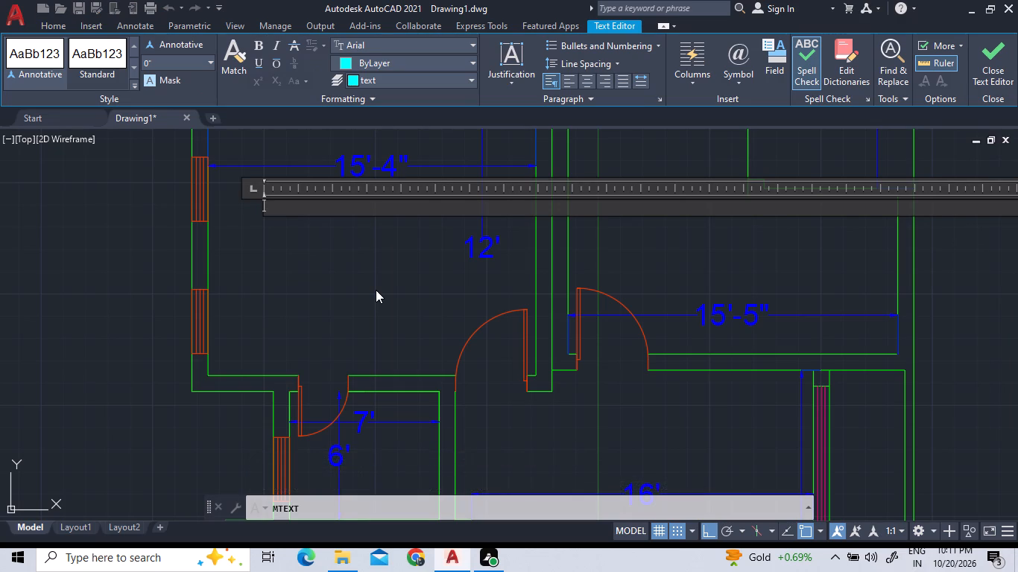
text(bed)
text(room)
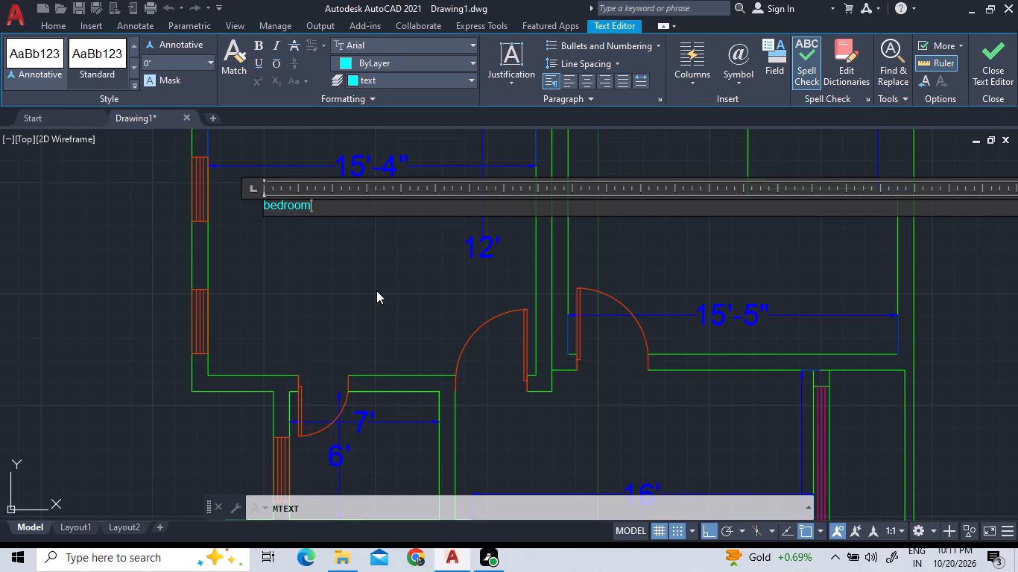
double_click(355, 209)
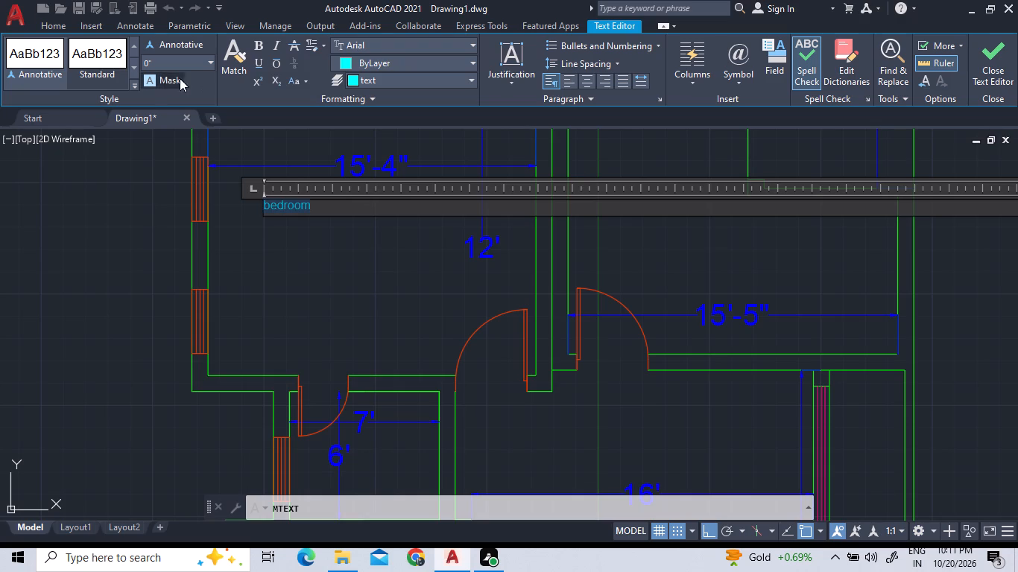
click(213, 63)
click(209, 81)
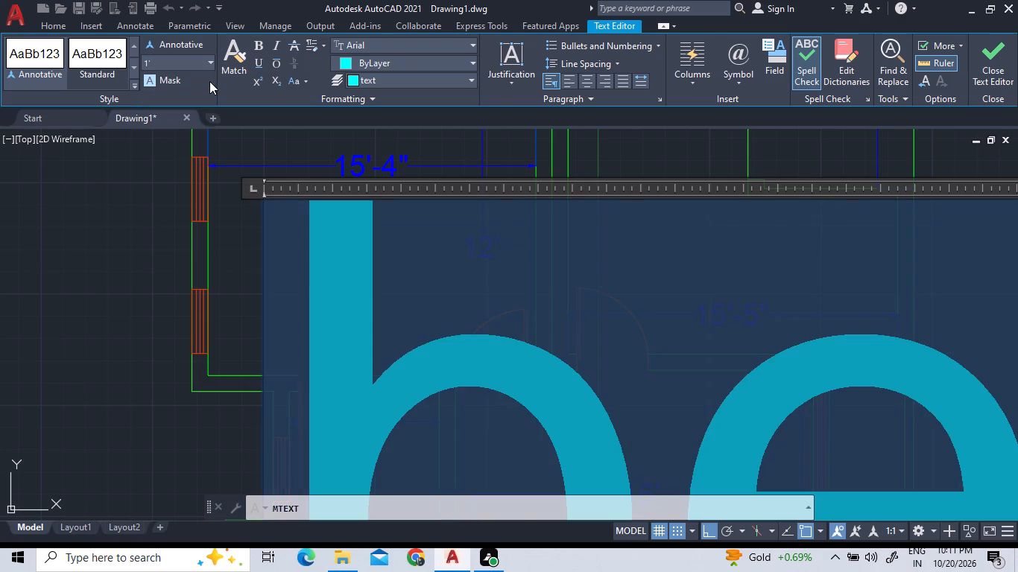
click(252, 244)
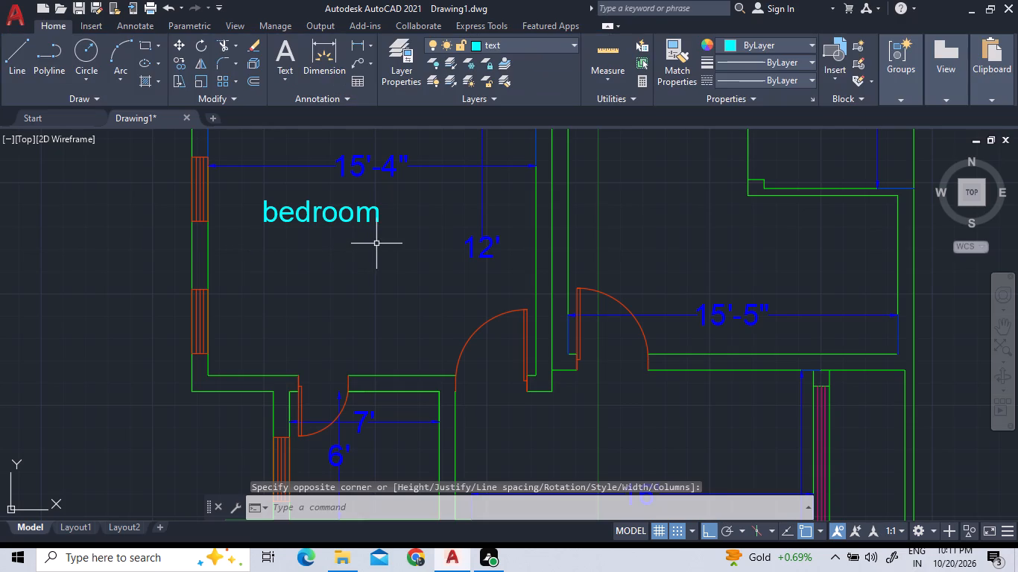
Copy the bedroom label into the adjacent 15'-5" room, above its width dimension.
click(355, 229)
click(280, 191)
right_click(280, 191)
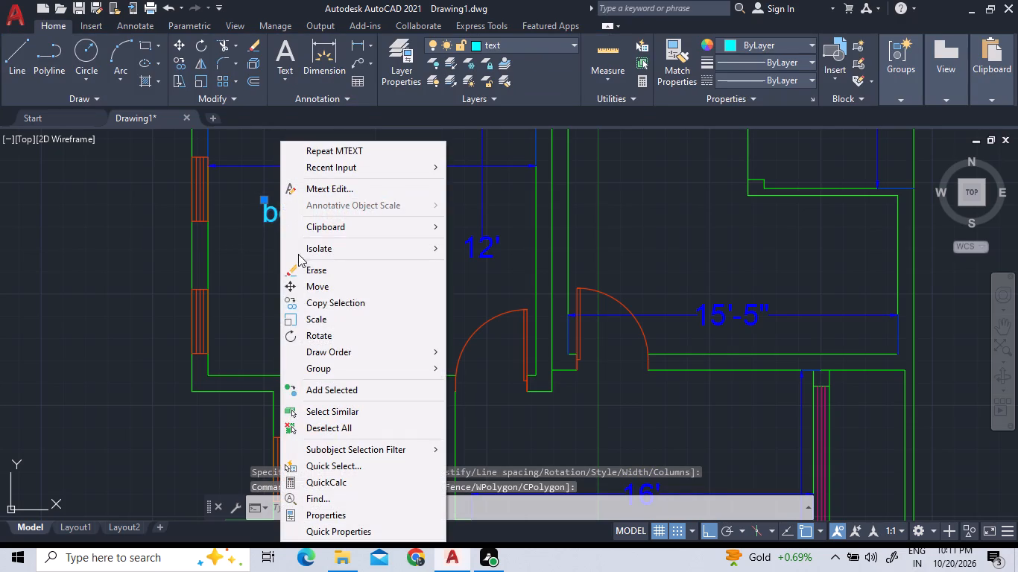
double_click(337, 306)
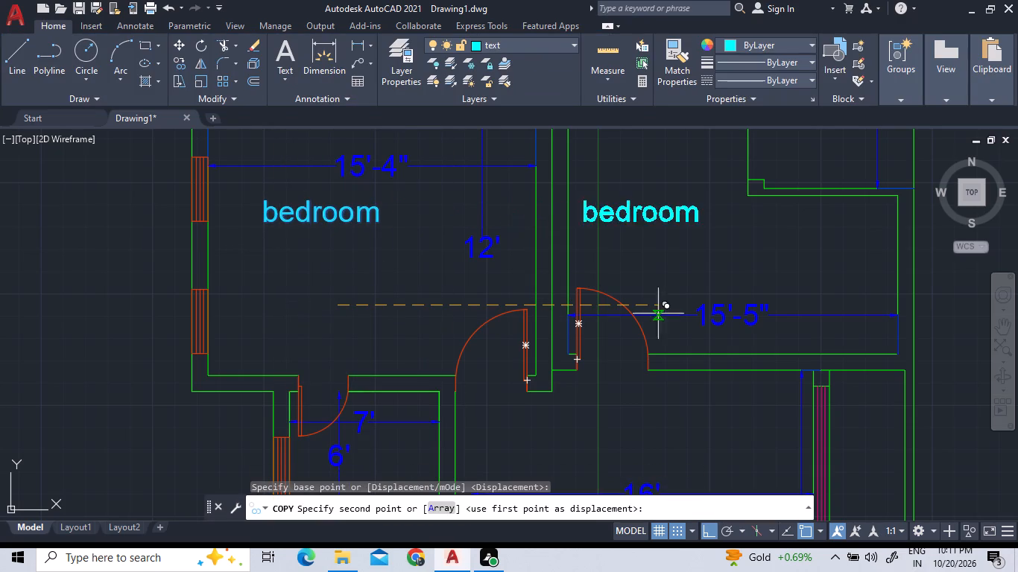
click(700, 320)
Place another copy of the bedroom label outside the plan, west of the 15'-4" room.
scroll(715, 344, down, 1)
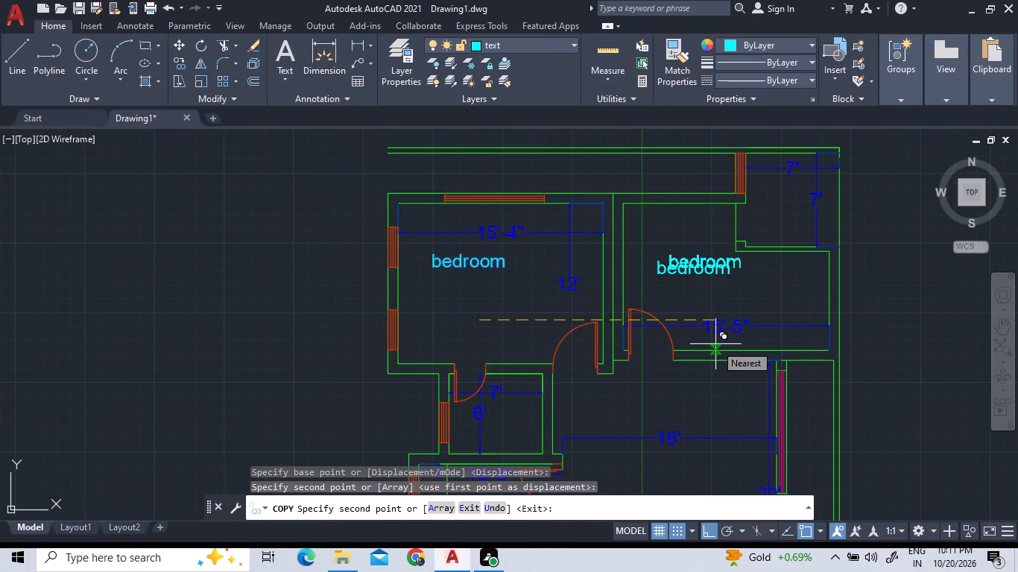
scroll(699, 343, down, 2)
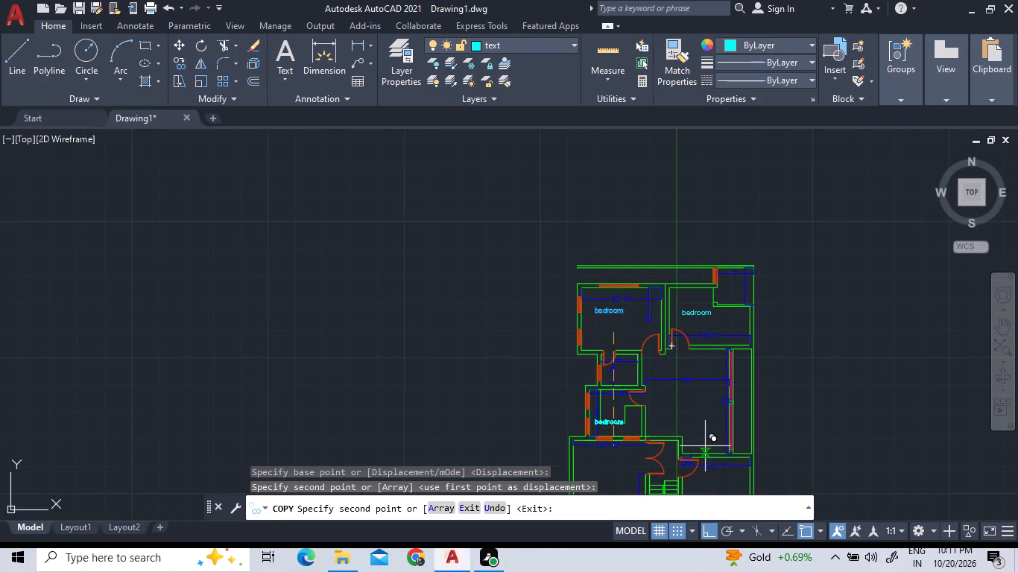
scroll(734, 300, up, 2)
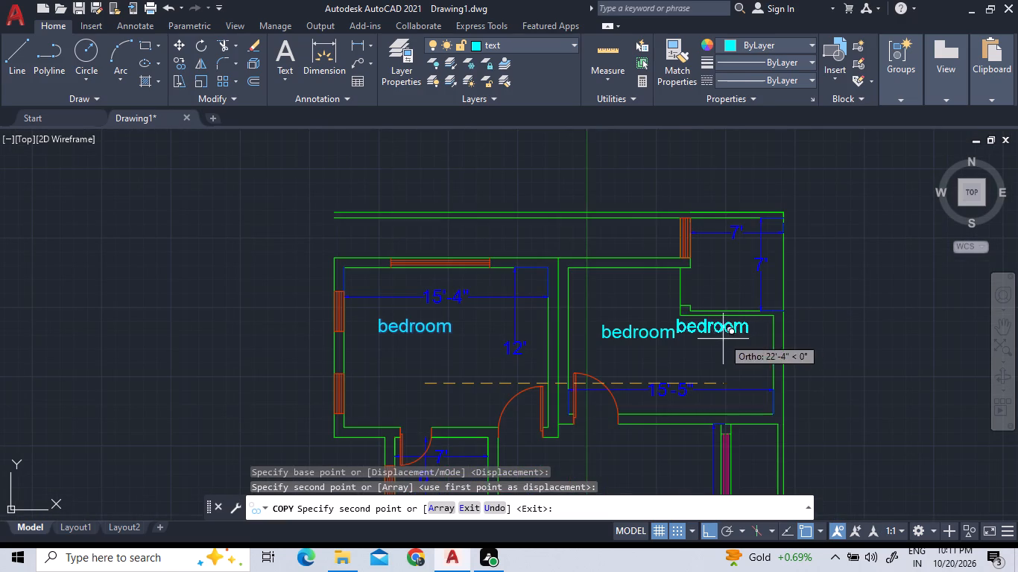
click(241, 360)
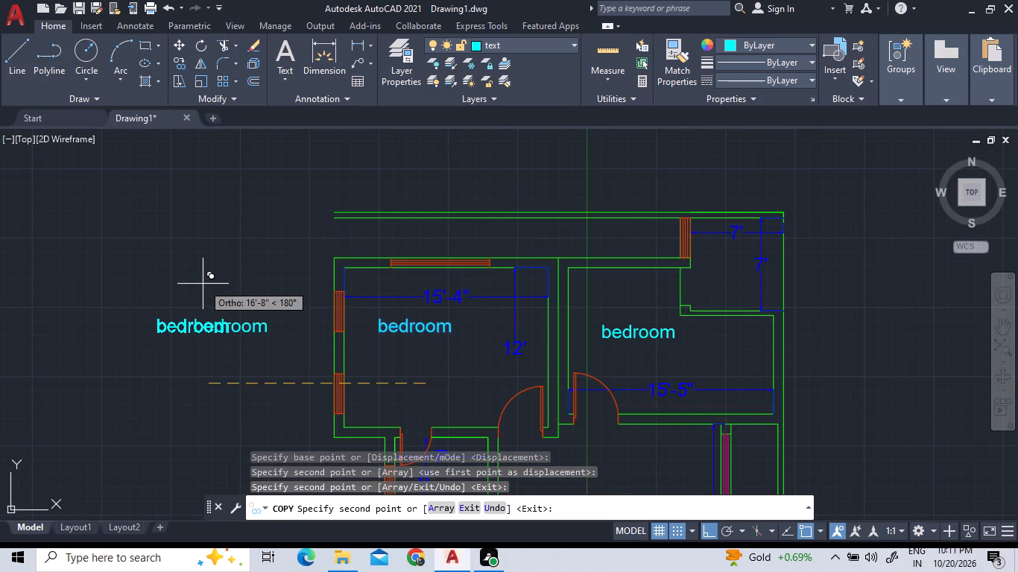
Change the text of the spare bedroom label outside the plan to "bath".
right_click(202, 284)
click(268, 300)
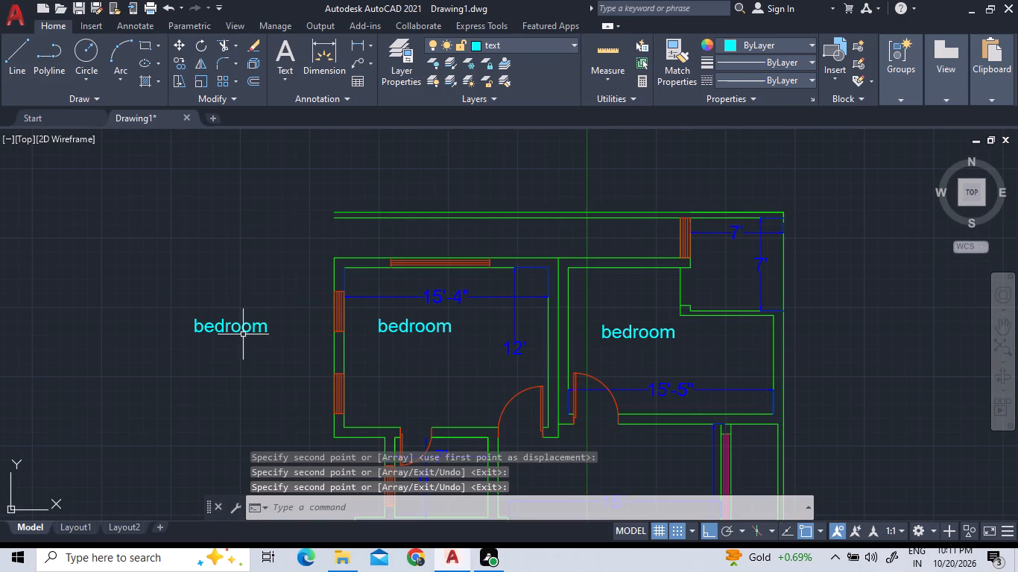
triple_click(233, 326)
click(232, 325)
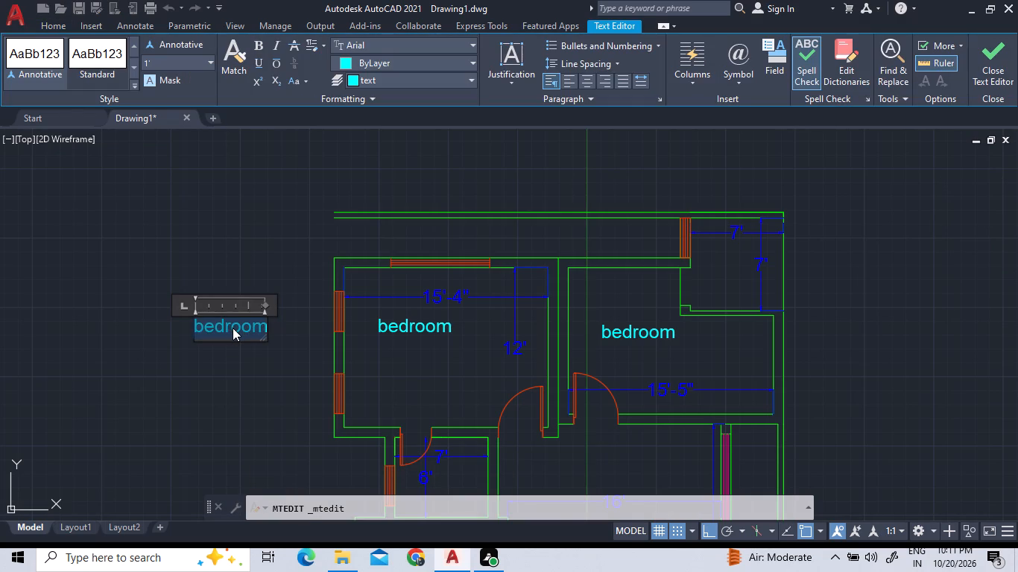
key(b)
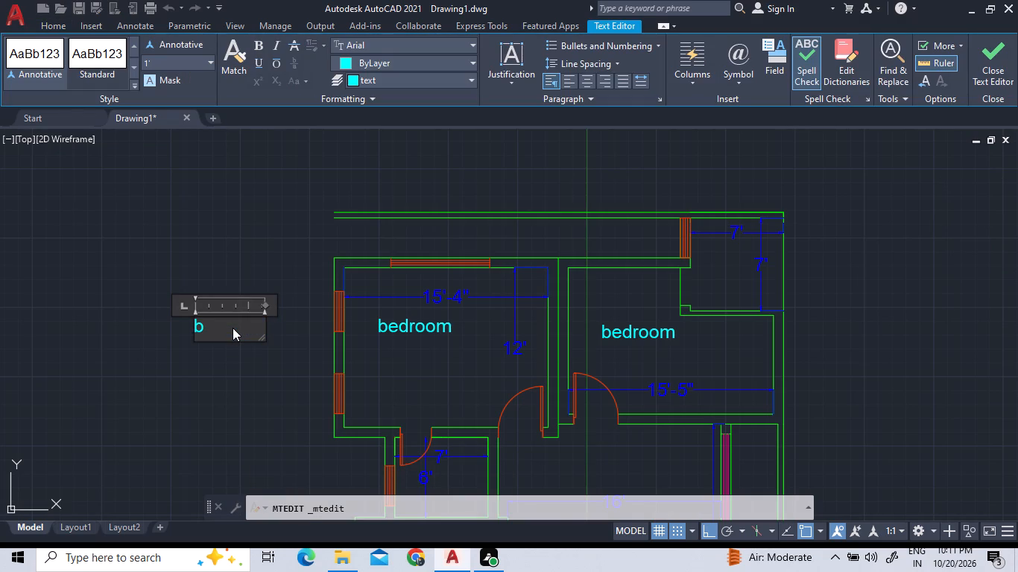
text(ath)
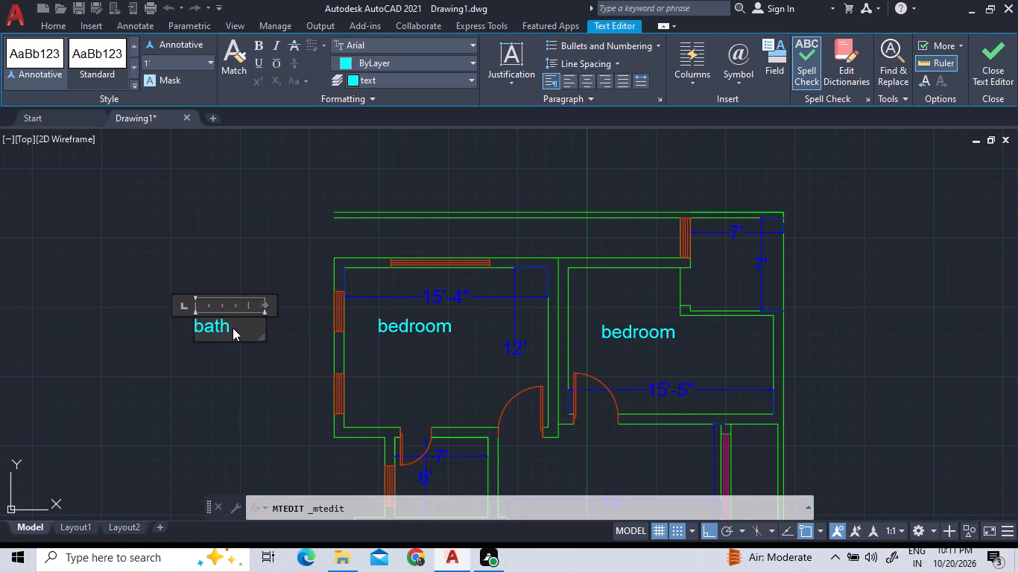
click(224, 379)
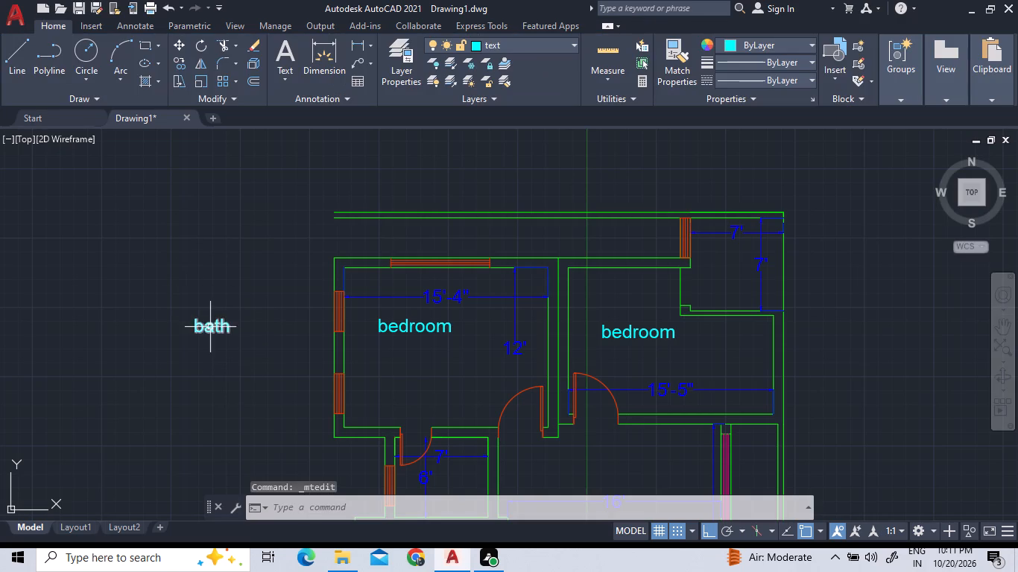
With Ortho off, copy the outside bath label into the 7' by 7' room and the 7' by 6' room.
click(210, 331)
right_click(209, 331)
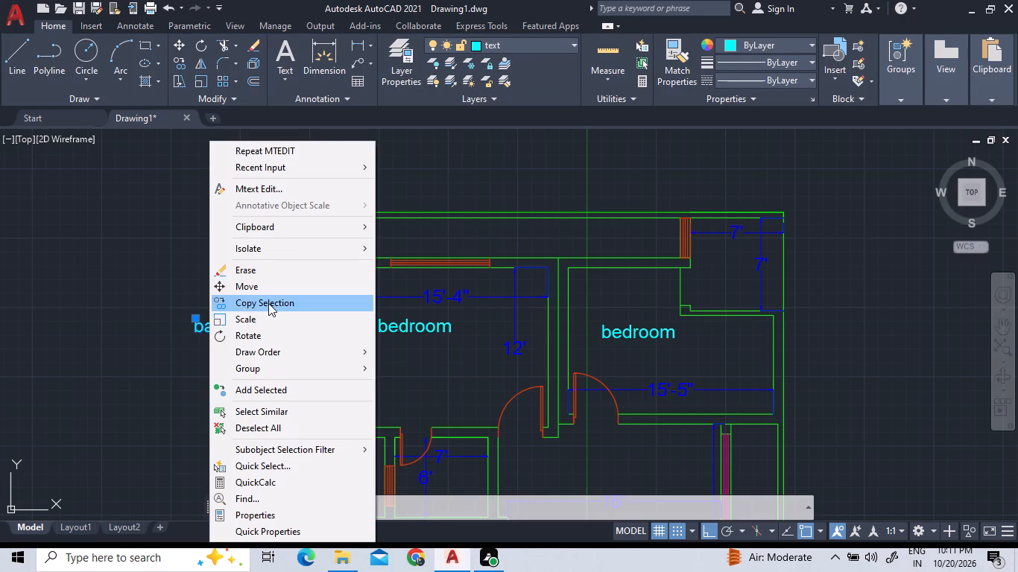
click(268, 305)
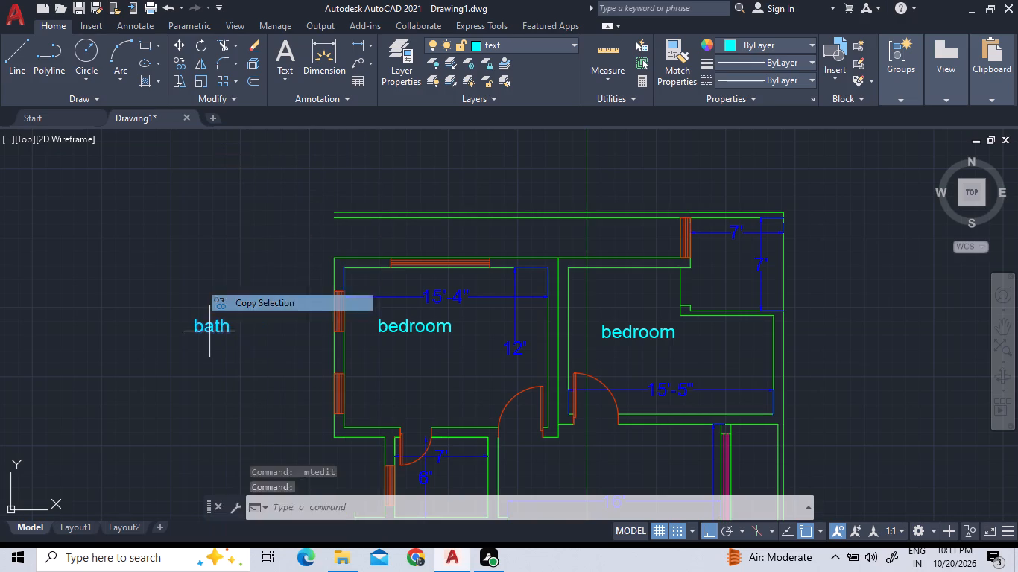
click(234, 347)
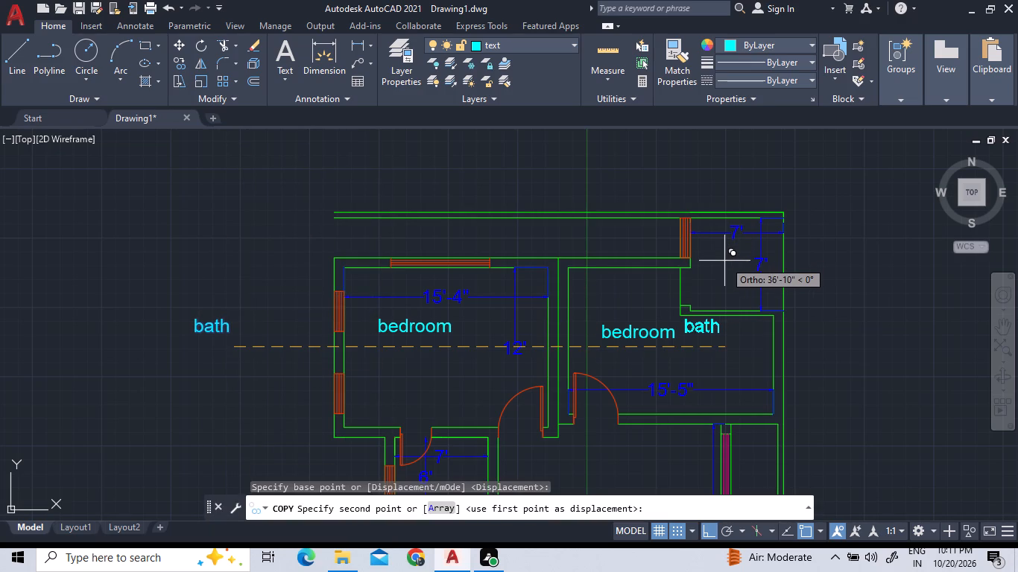
key(F8)
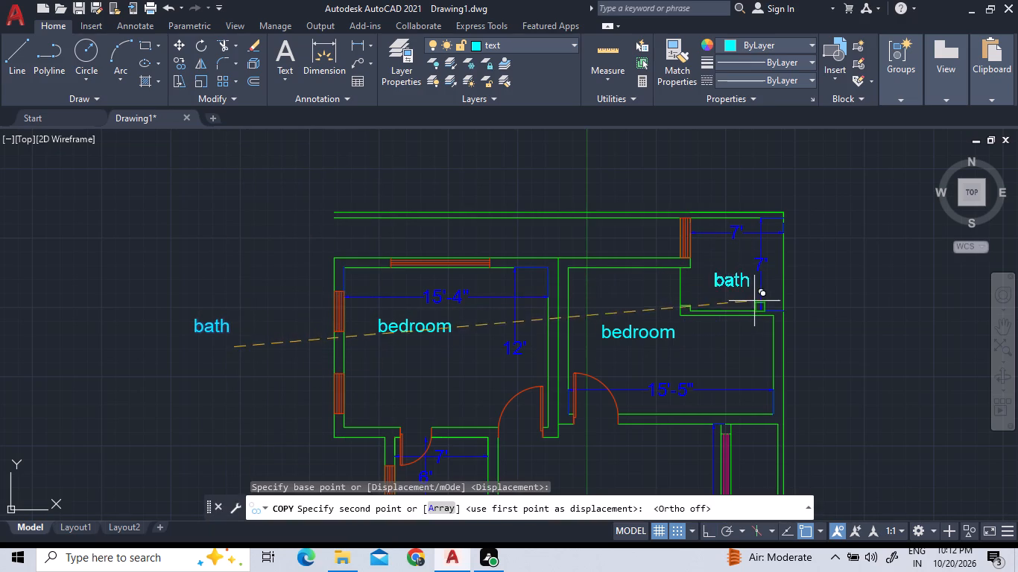
scroll(757, 291, up, 2)
click(749, 287)
scroll(414, 296, down, 3)
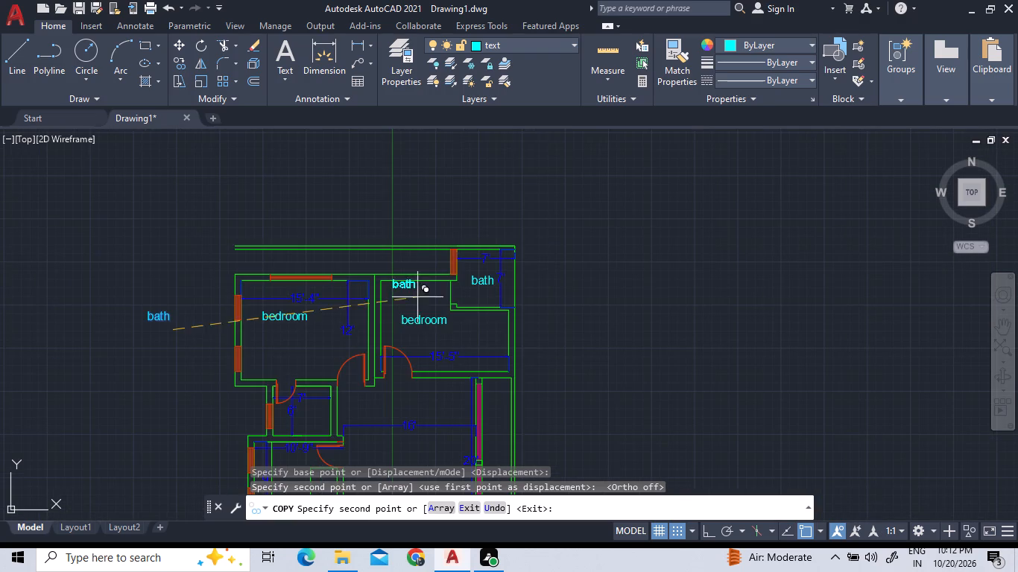
scroll(326, 438, up, 3)
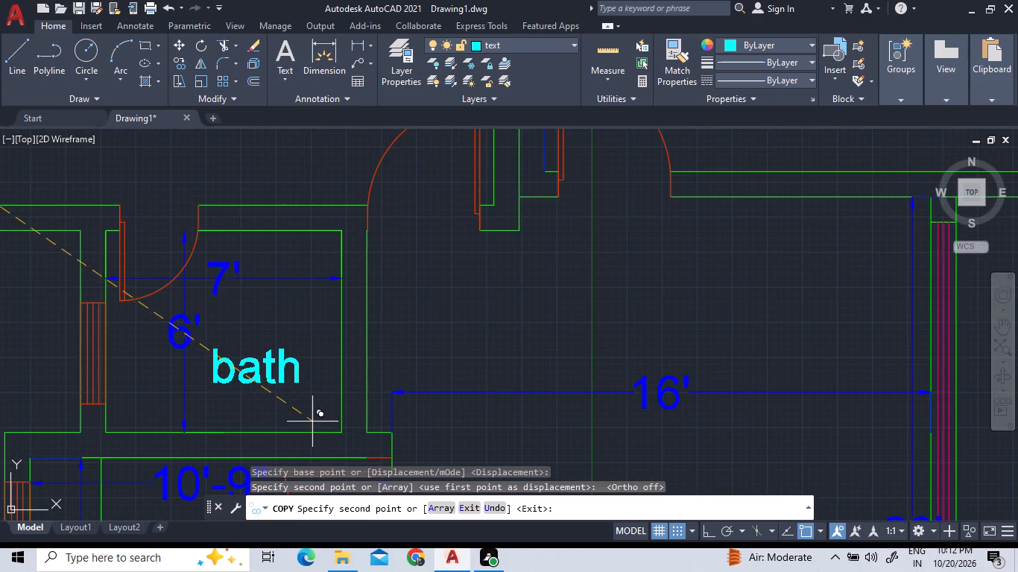
click(311, 412)
scroll(385, 359, down, 2)
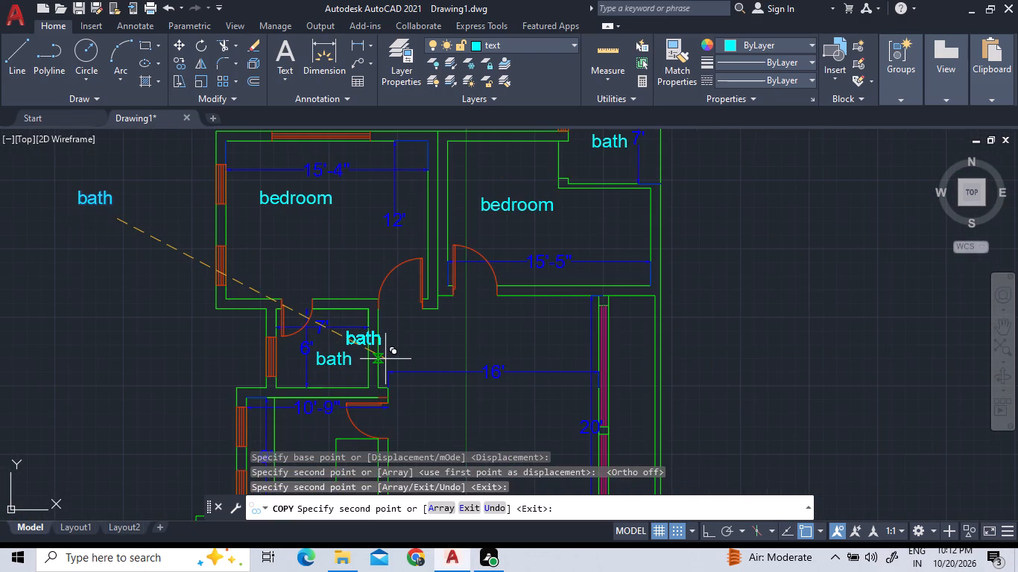
scroll(385, 359, down, 3)
scroll(282, 308, up, 3)
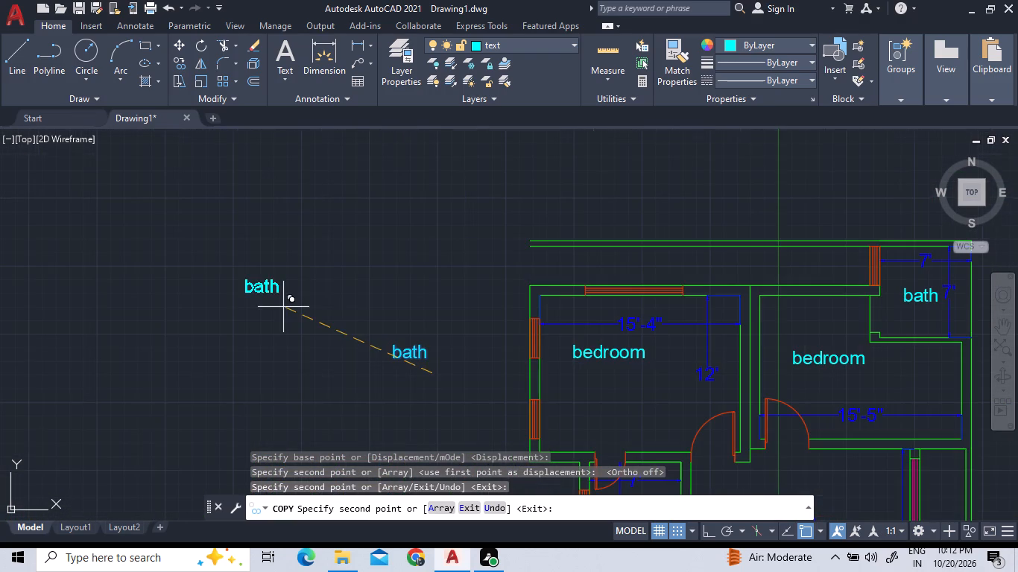
key(Escape)
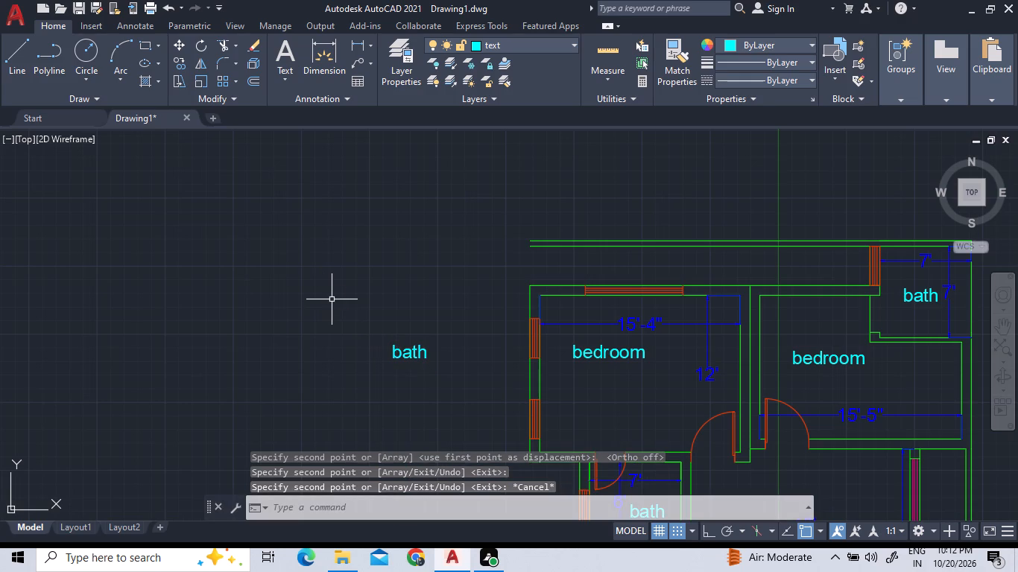
Change the text of the spare bath label outside the plan to "kitchen".
triple_click(415, 352)
click(415, 352)
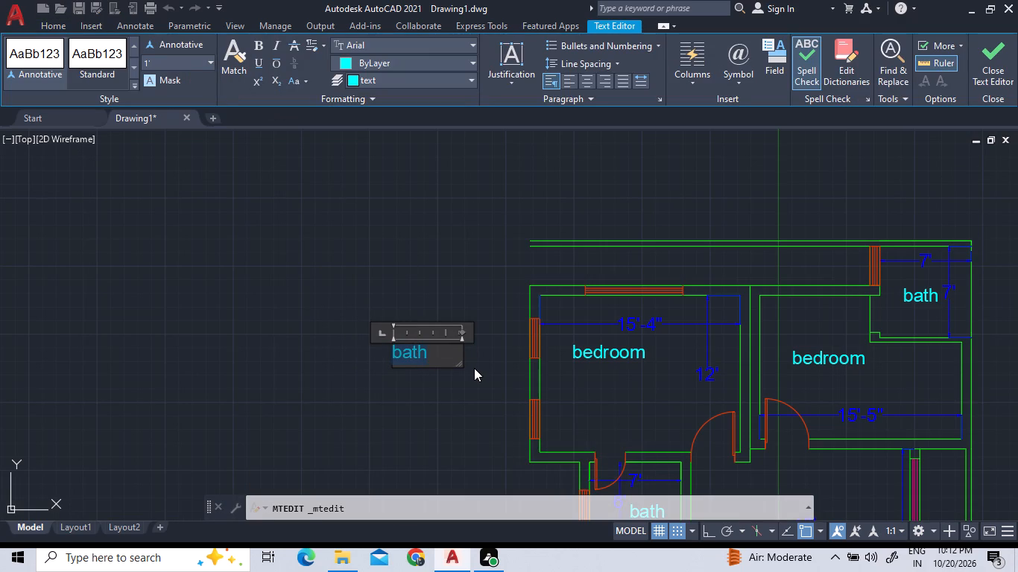
text(ki)
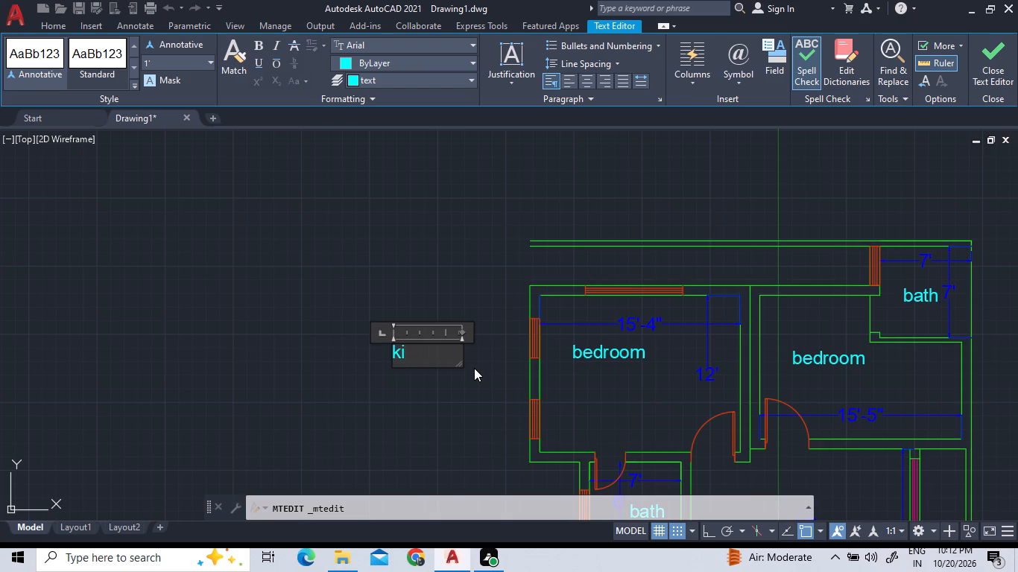
text(tchen)
click(396, 378)
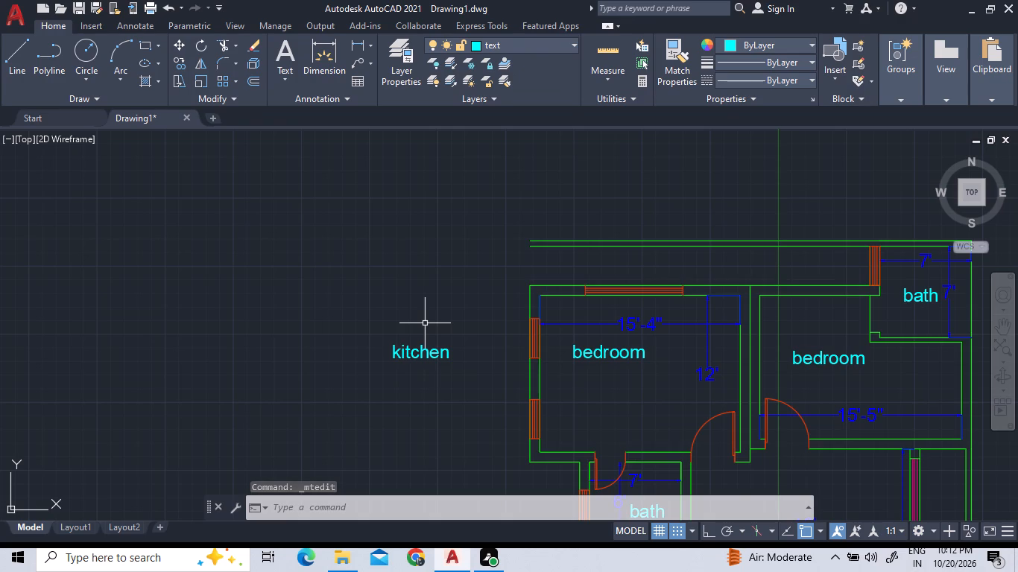
Copy the outside kitchen label into the 10'-9" by 9' room, the 12'-11" room and the 13'-10" room.
click(418, 350)
right_click(387, 337)
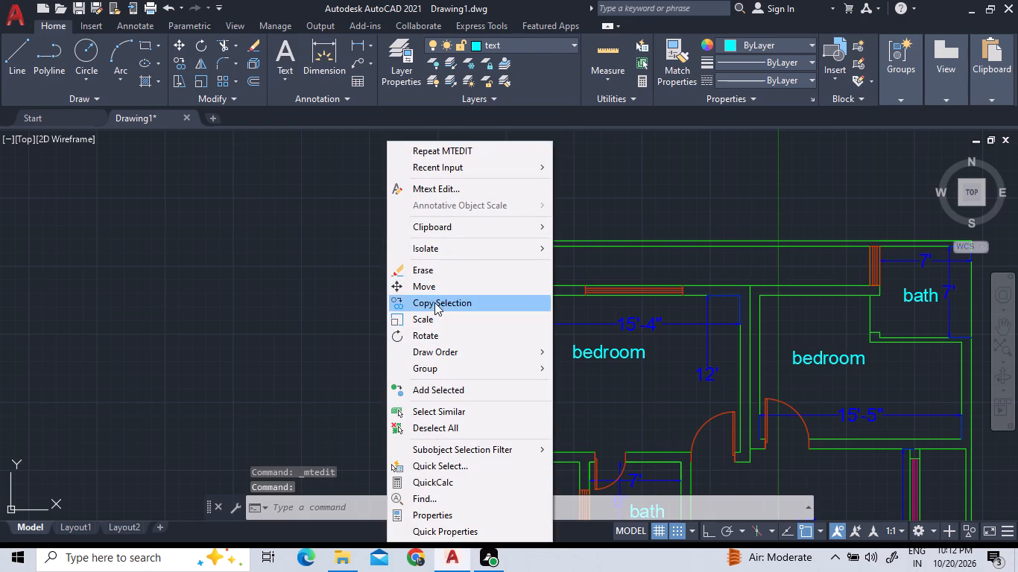
click(434, 302)
click(431, 378)
scroll(312, 188, down, 2)
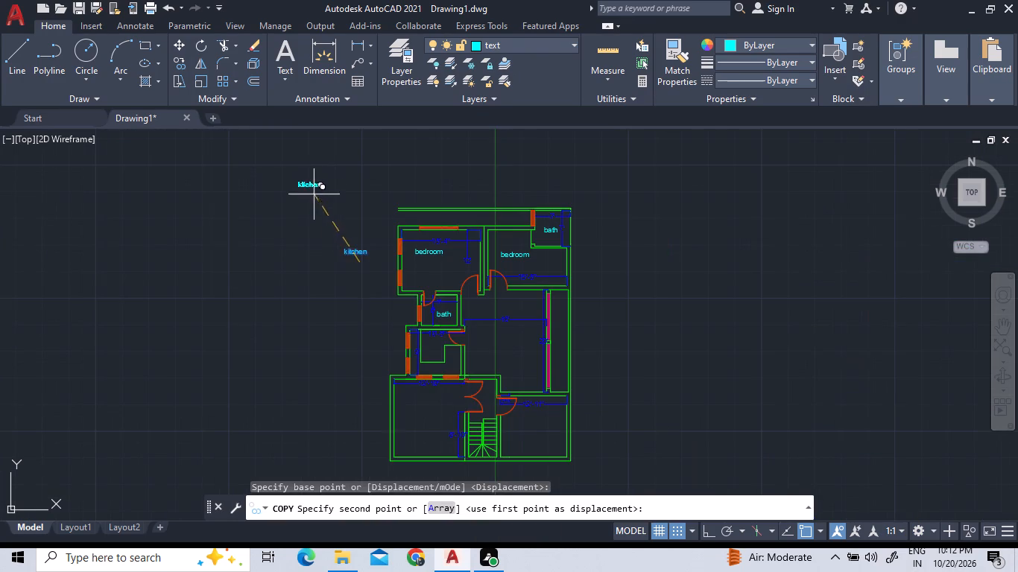
scroll(449, 381, up, 3)
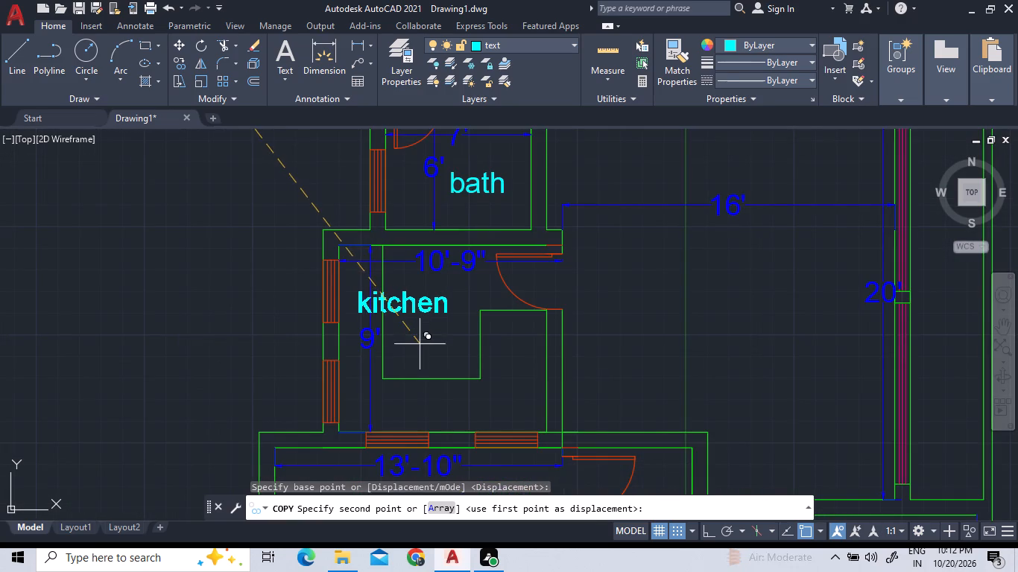
click(458, 336)
scroll(288, 313, down, 3)
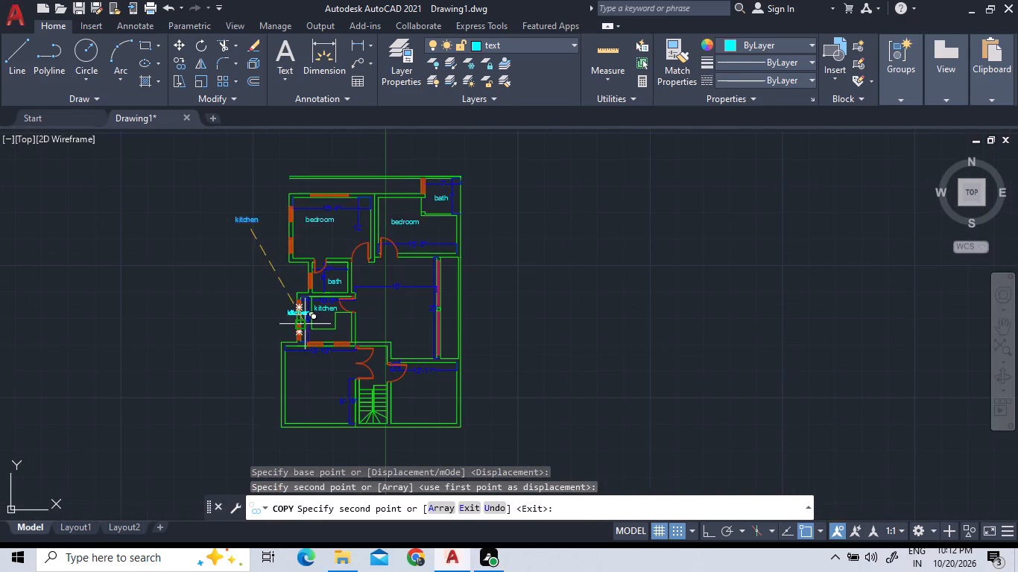
scroll(419, 425, up, 2)
click(456, 380)
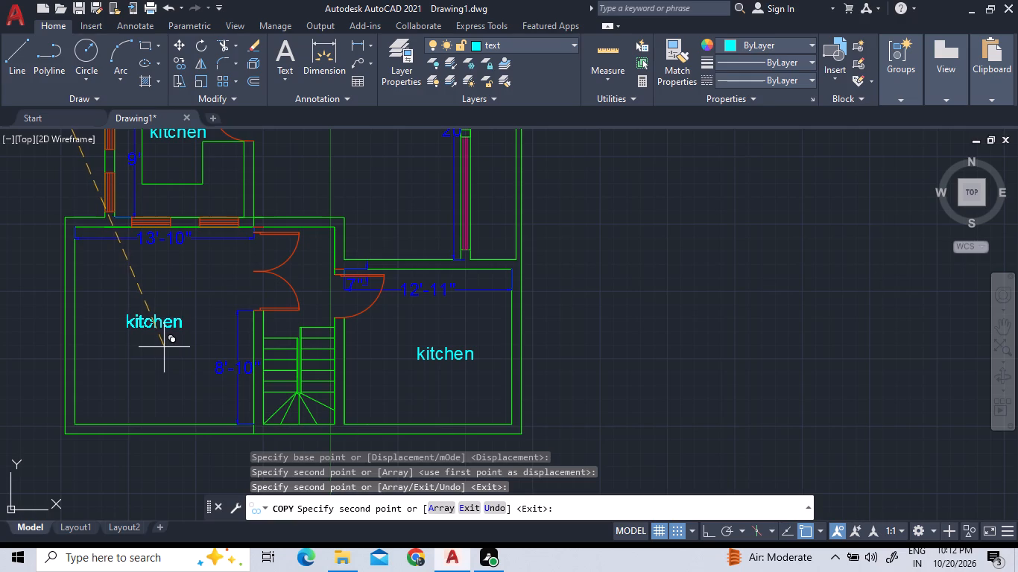
click(136, 295)
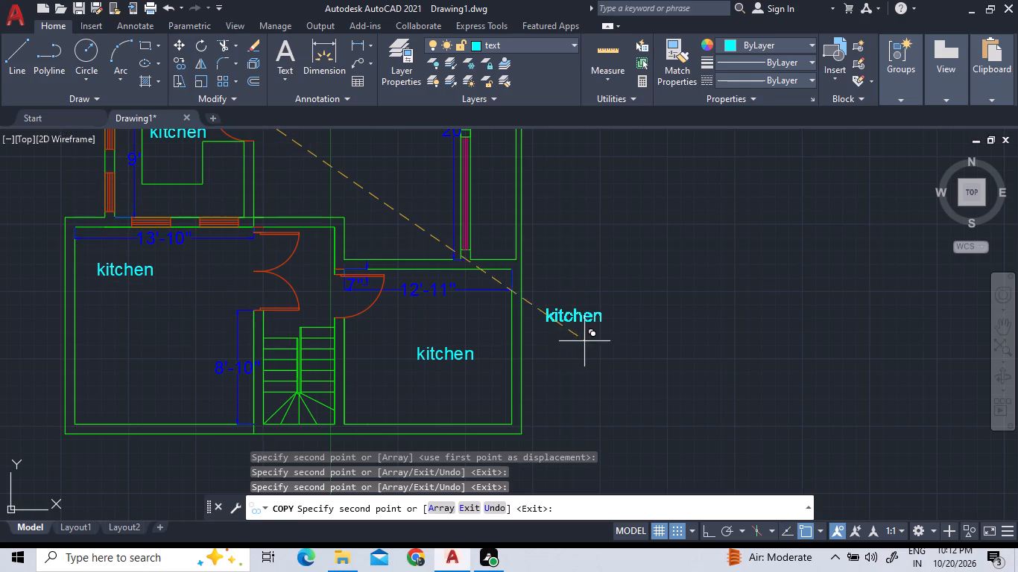
right_click(621, 368)
click(670, 181)
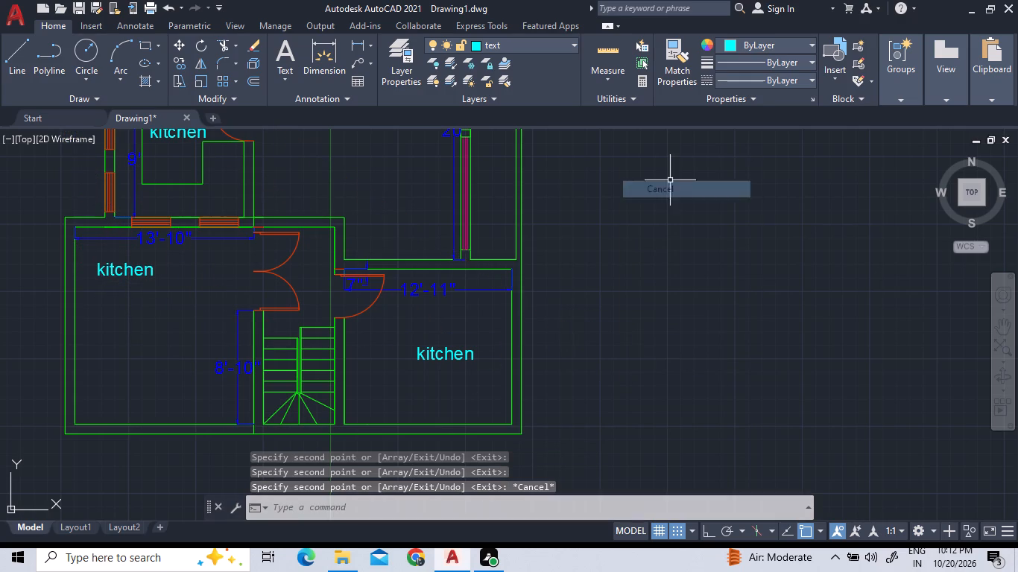
Change the text of the kitchen label in the 12'-11" room to "drawing".
triple_click(426, 351)
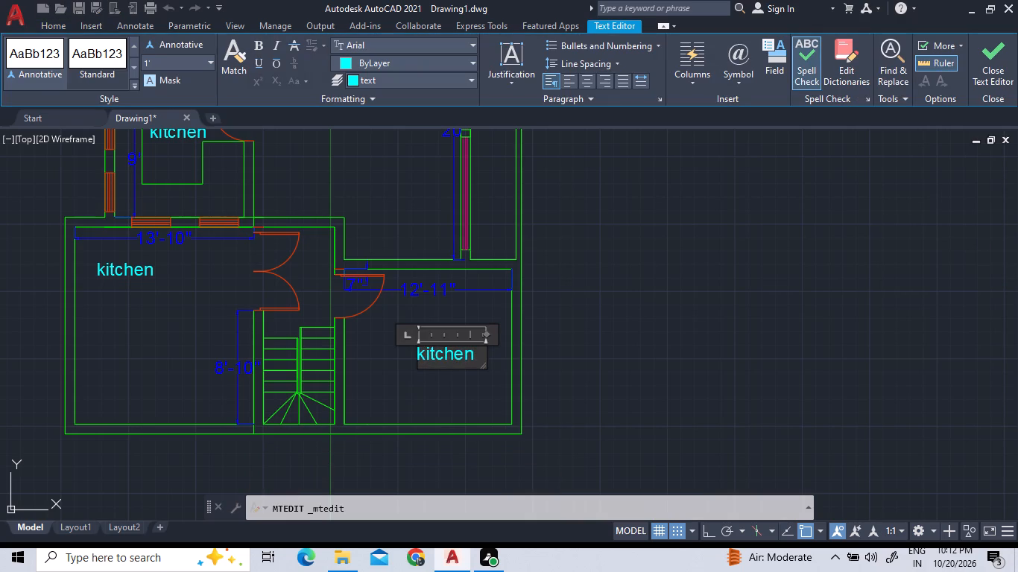
key(Right)
key(Right)
key(Right)
key(Right)
key(Right)
key(Right)
key(BackSpace)
key(BackSpace)
key(BackSpace)
key(BackSpace)
key(BackSpace)
key(BackSpace)
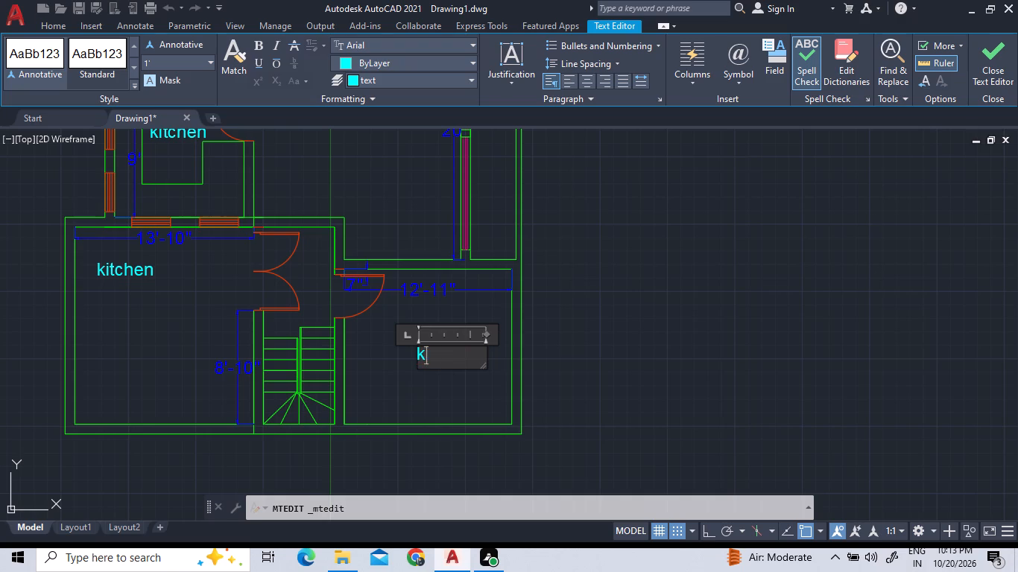
key(BackSpace)
text(draw)
text(ing)
scroll(425, 349, down, 1)
click(420, 234)
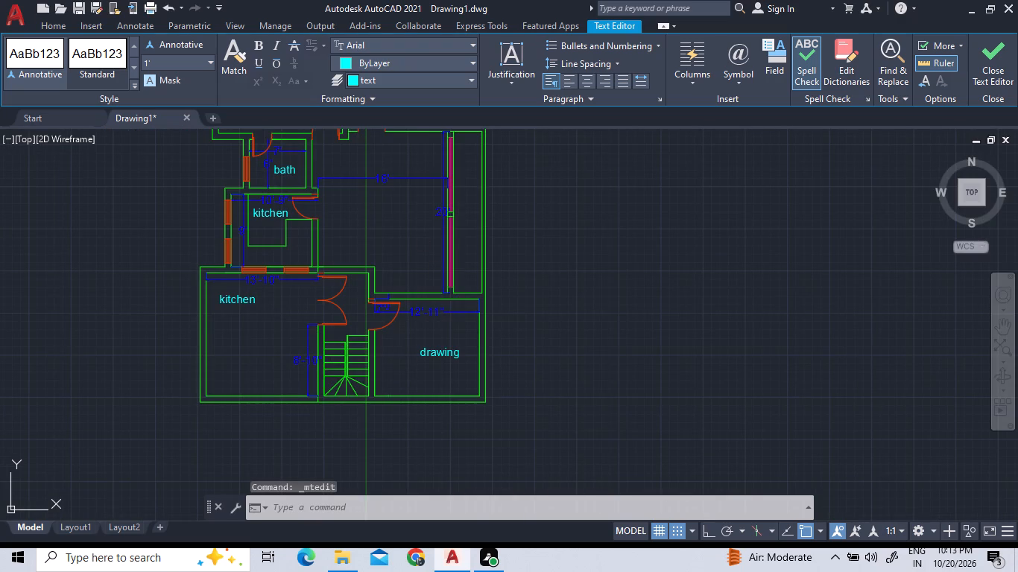
Copy the drawing label into the 16' by 20' room, below its width dimension.
click(437, 353)
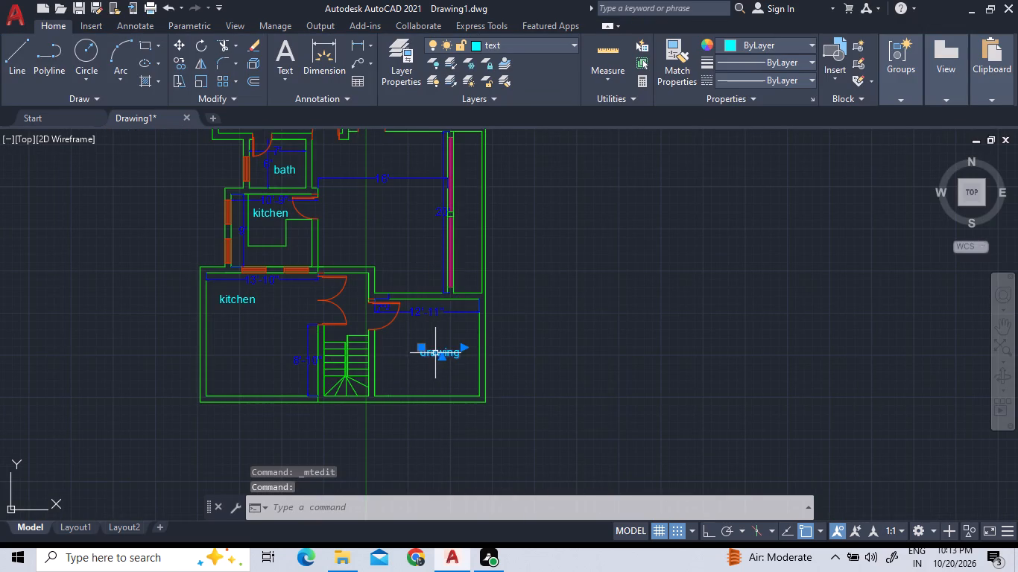
right_click(426, 346)
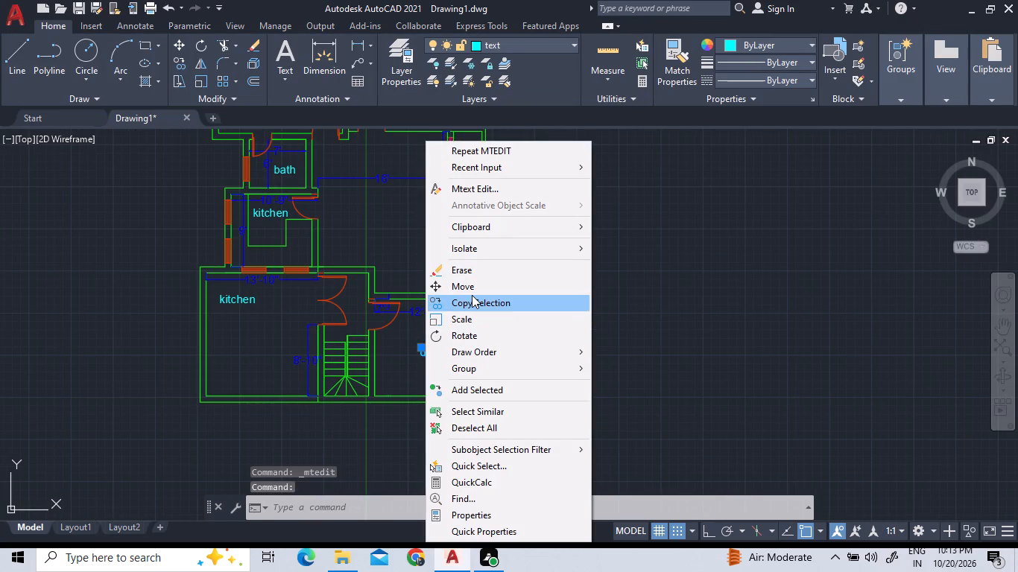
click(475, 305)
click(469, 359)
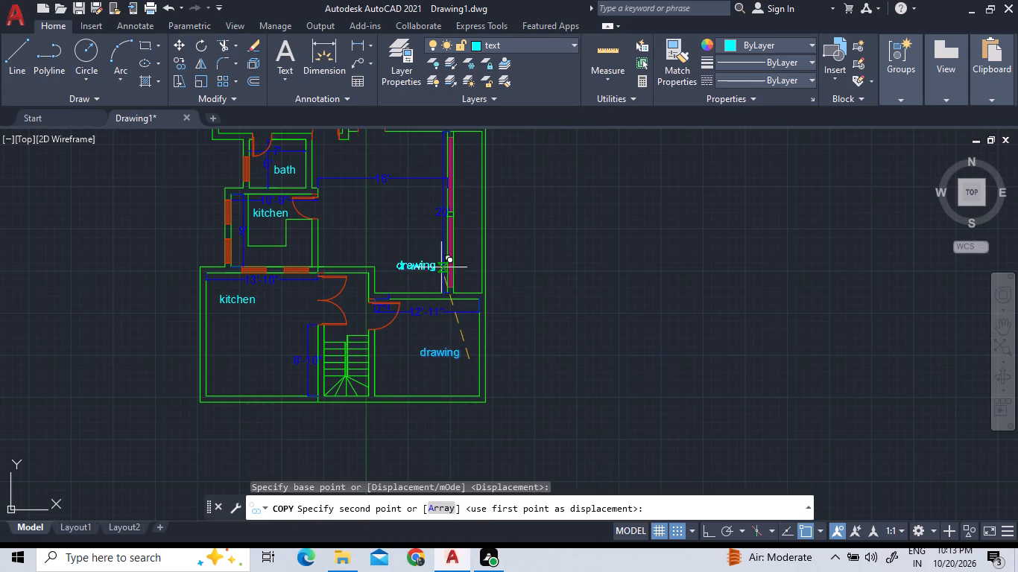
click(420, 215)
right_click(621, 285)
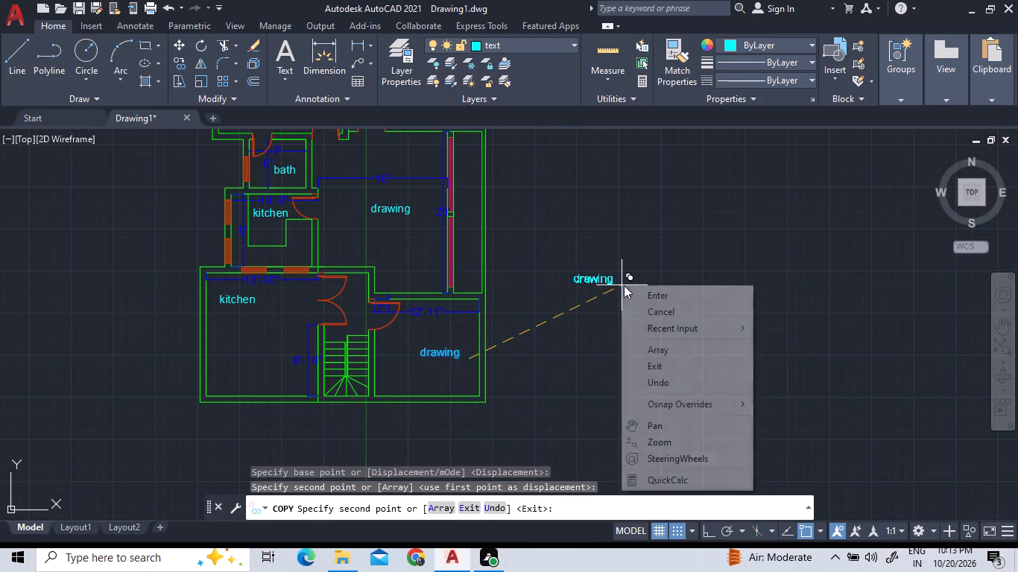
Change the text of the drawing label in the 16' by 20' room to "lounge".
click(633, 299)
triple_click(391, 208)
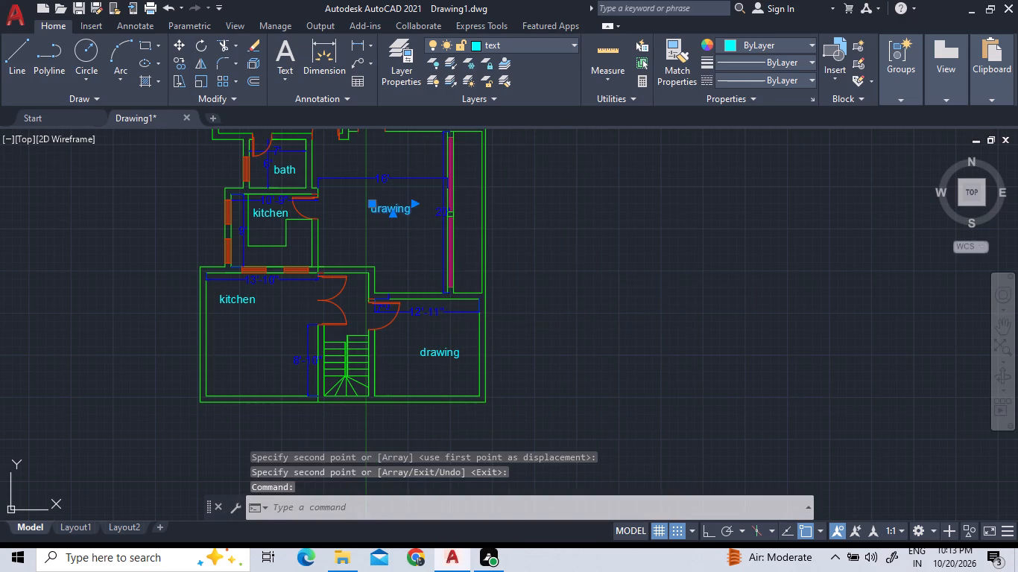
scroll(391, 208, up, 3)
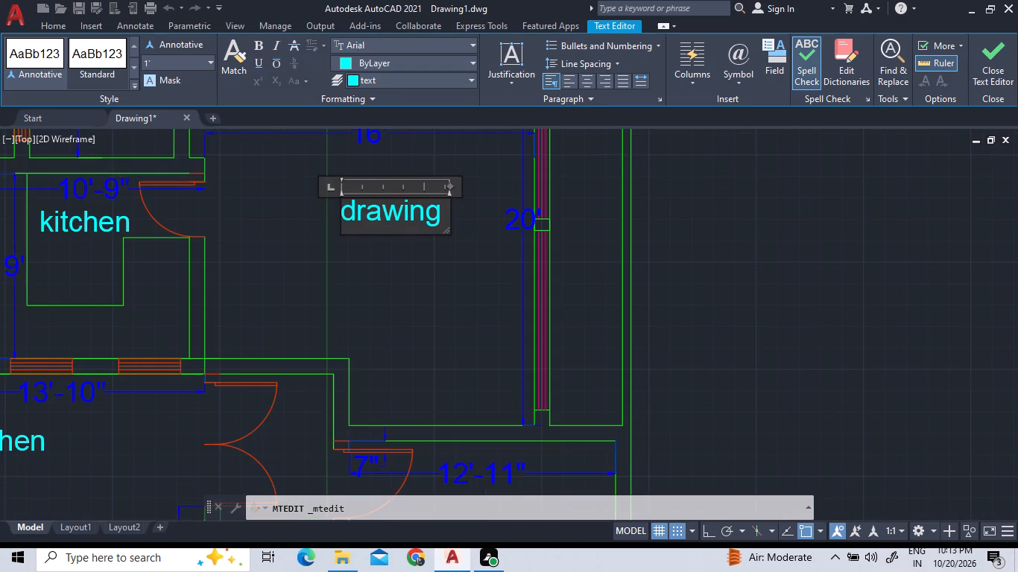
click(442, 212)
key(BackSpace)
key(BackSpace)
key(BackSpace)
key(BackSpace)
key(BackSpace)
key(BackSpace)
key(BackSpace)
key(BackSpace)
key(BackSpace)
key(BackSpace)
key(BackSpace)
key(BackSpace)
key(BackSpace)
key(BackSpace)
key(BackSpace)
key(BackSpace)
key(BackSpace)
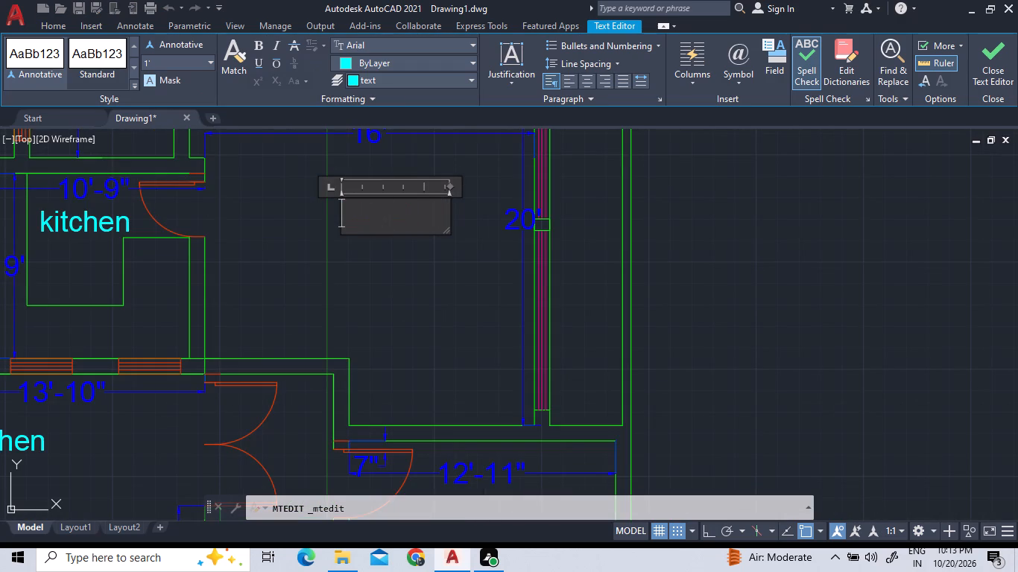
text(lo)
text(unge)
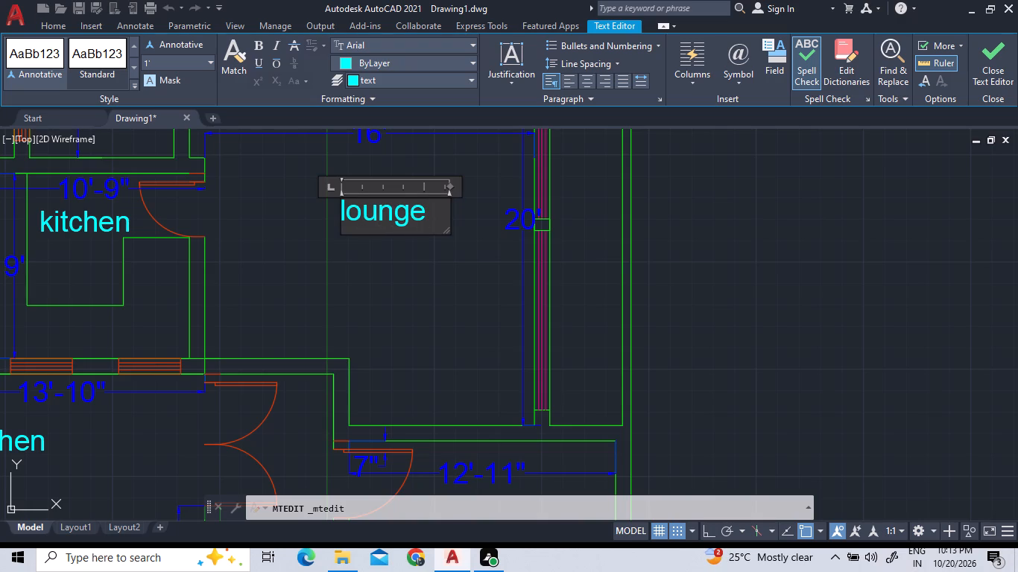
click(418, 284)
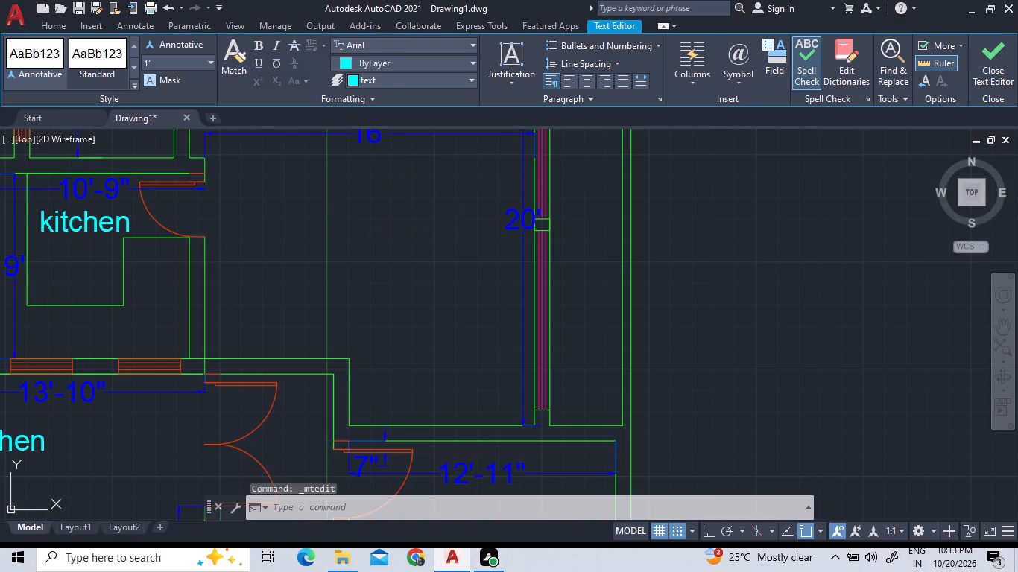
Change the text of the kitchen label in the 13'-10" room to "parking".
scroll(310, 304, down, 3)
scroll(95, 393, up, 3)
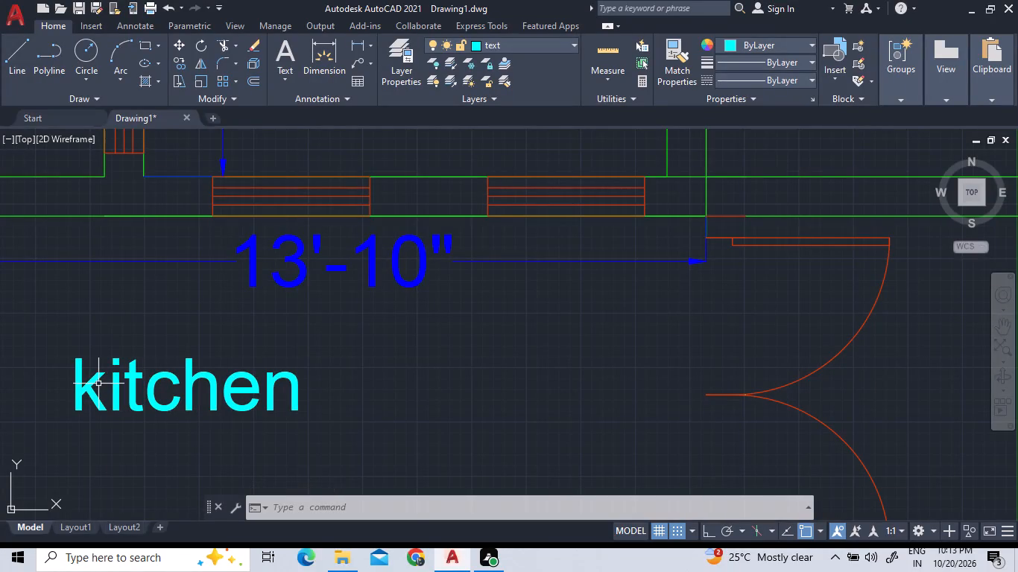
double_click(94, 384)
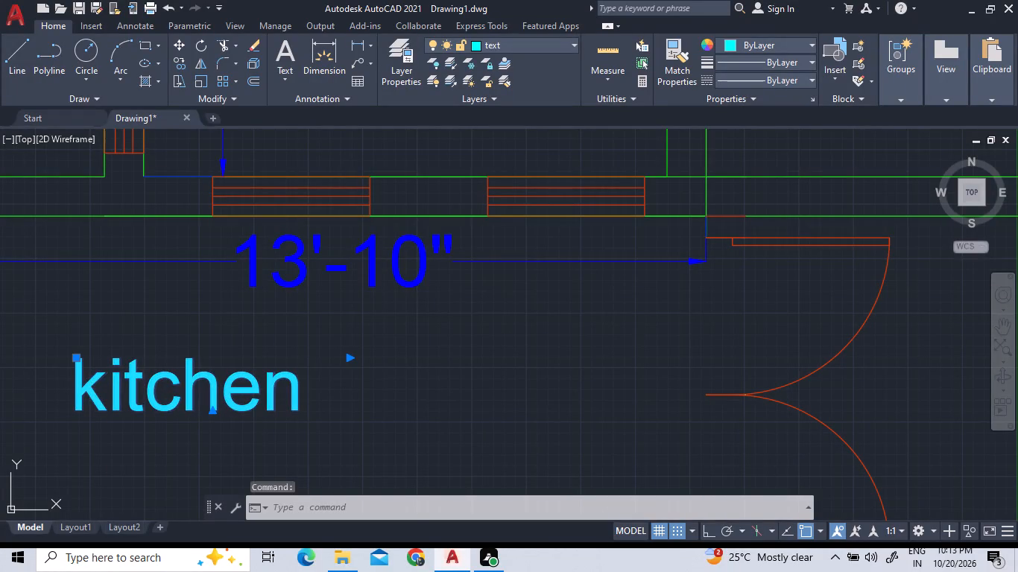
click(94, 384)
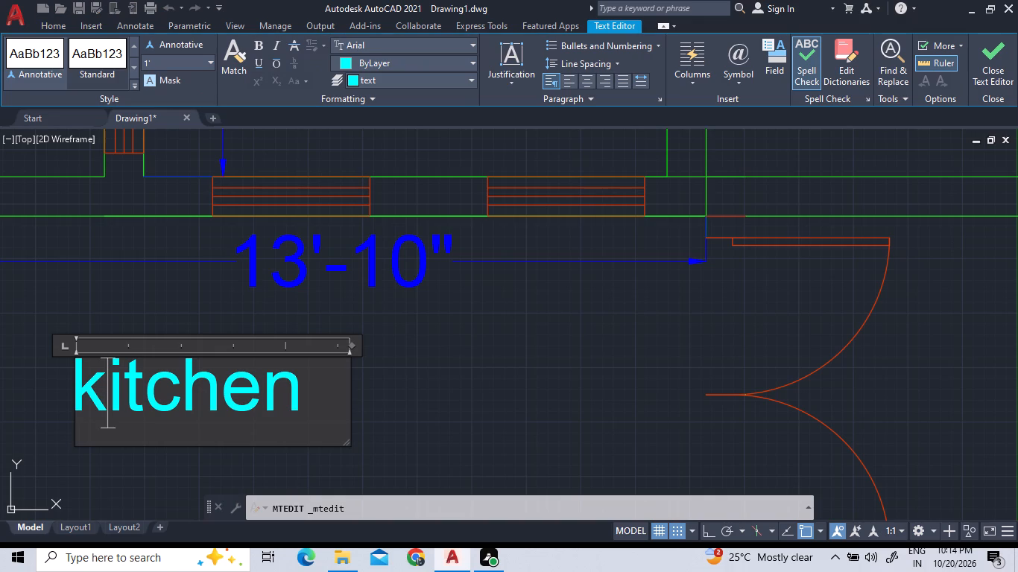
key(Right)
key(Right)
key(Right)
key(Right)
key(Right)
key(Right)
key(BackSpace)
key(BackSpace)
key(BackSpace)
key(BackSpace)
key(BackSpace)
key(BackSpace)
key(BackSpace)
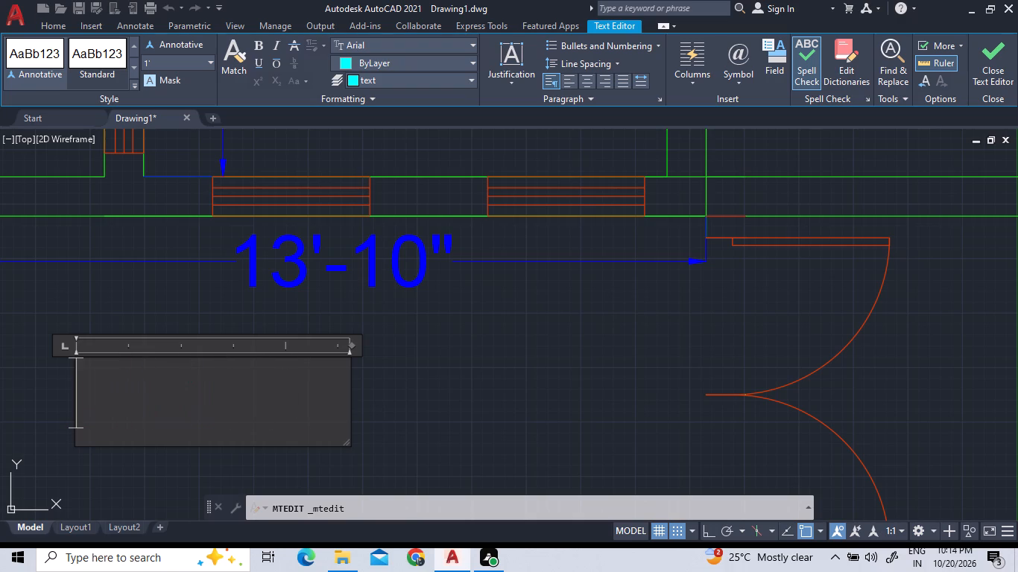
text(pa)
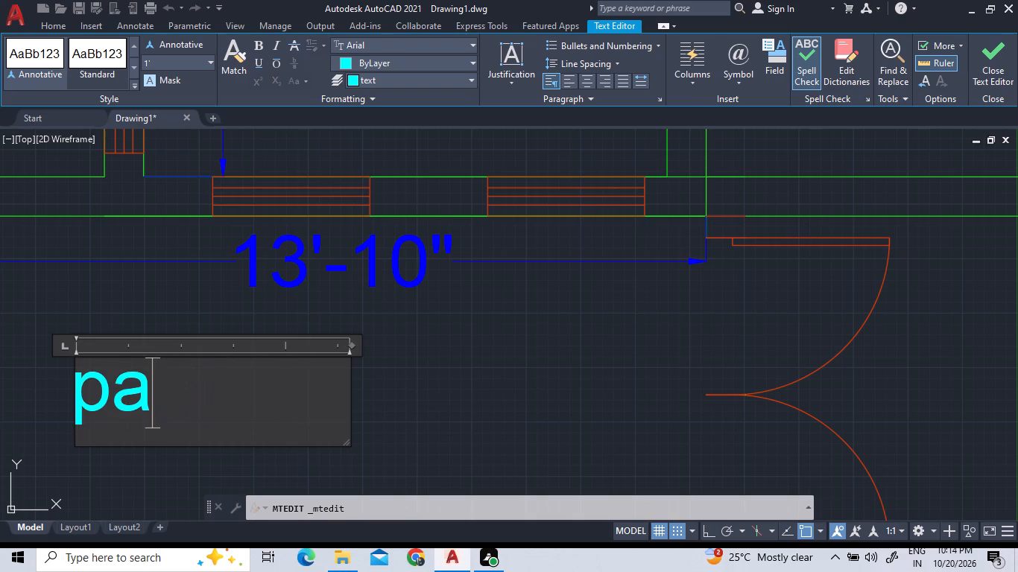
key(r)
text(king)
click(447, 406)
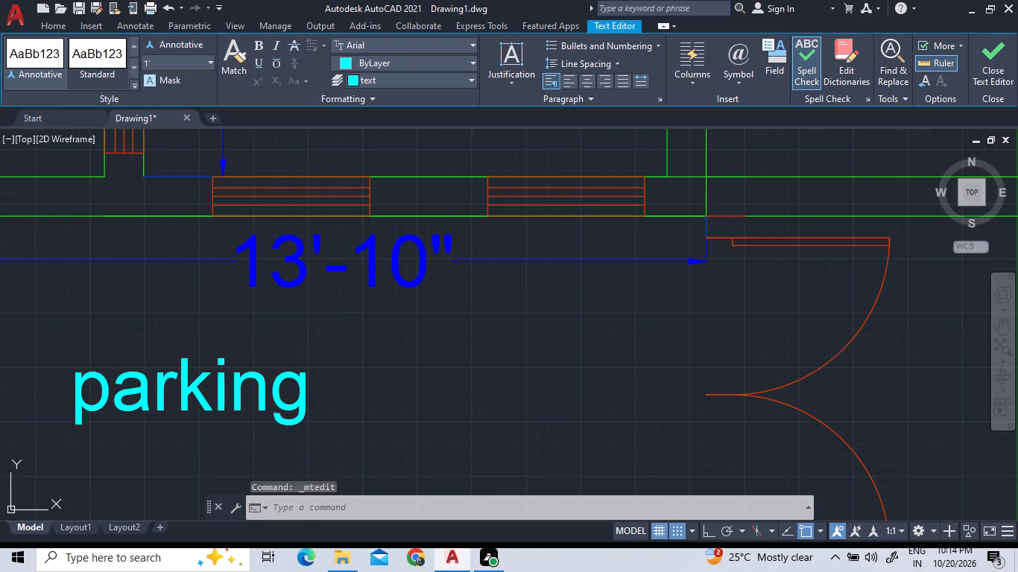
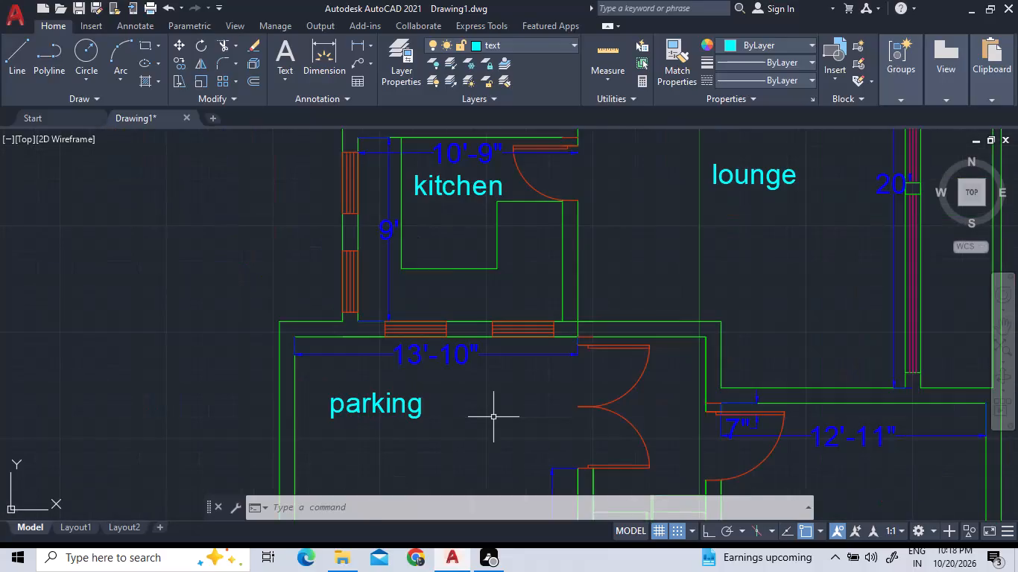
Move the spare kitchen label from outside the plan into the long strip above the two bedrooms, beside the 7' bath.
scroll(492, 417, down, 1)
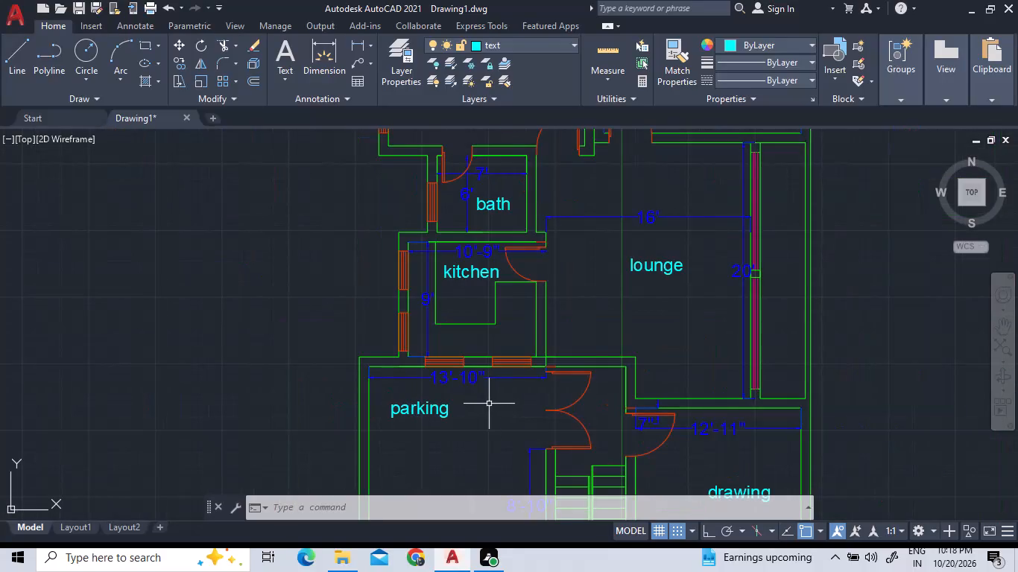
scroll(530, 296, up, 1)
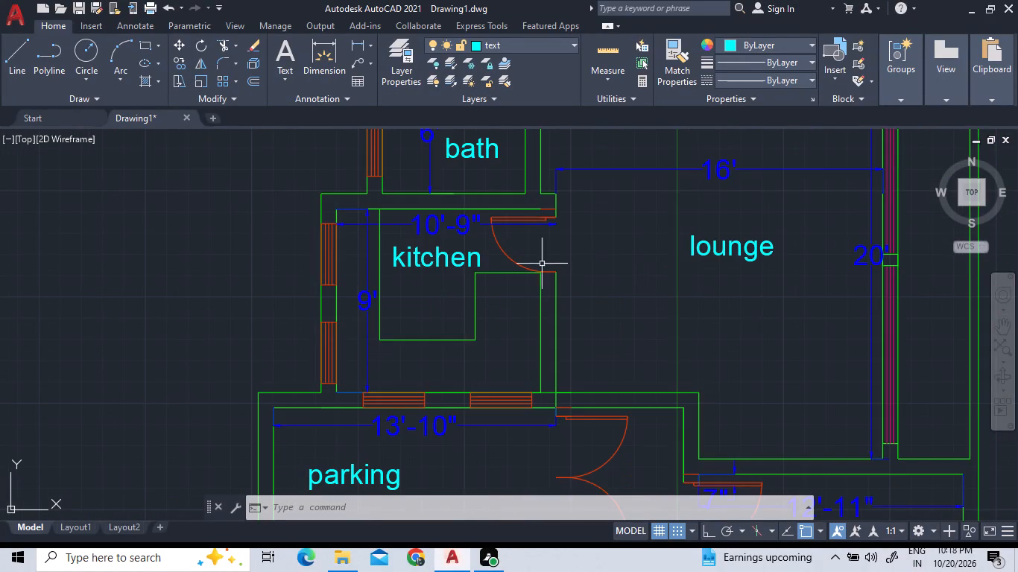
scroll(516, 267, down, 3)
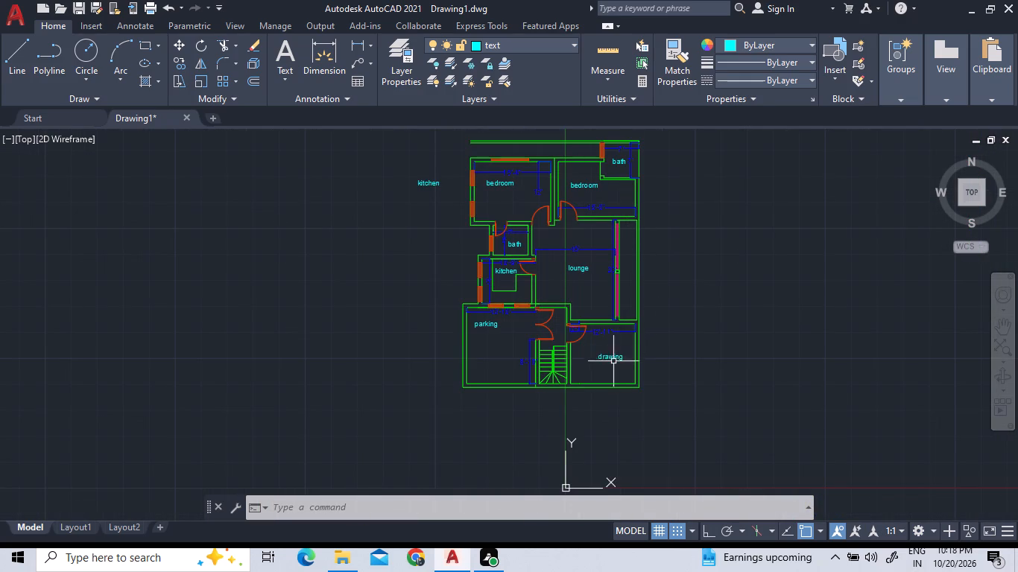
scroll(562, 134, up, 3)
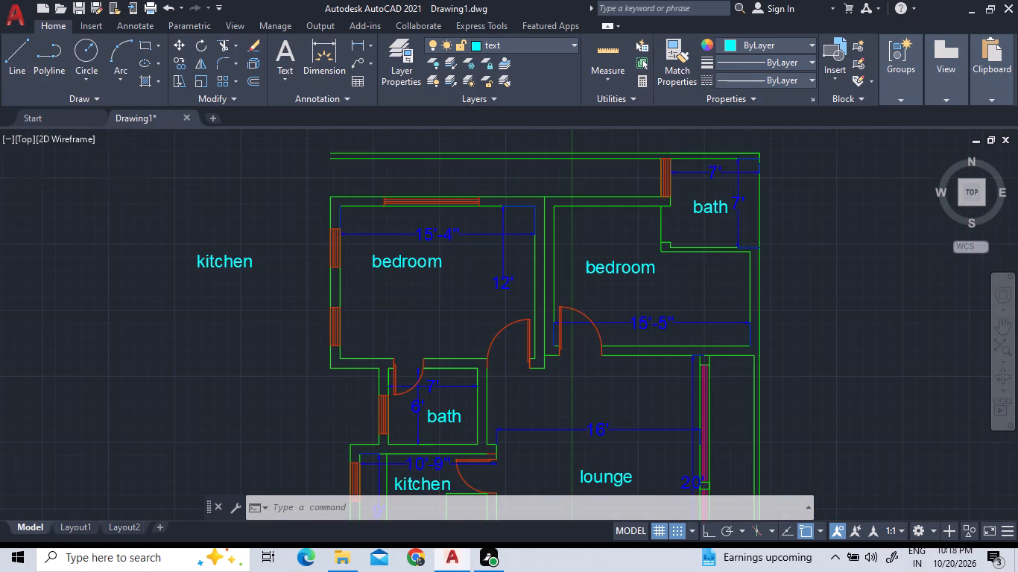
click(53, 349)
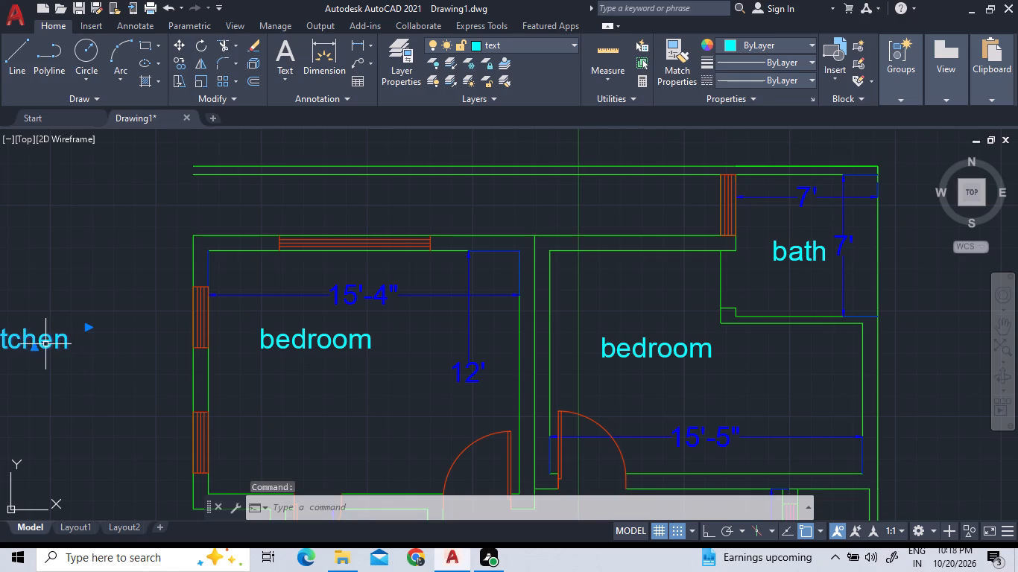
click(36, 337)
right_click(36, 342)
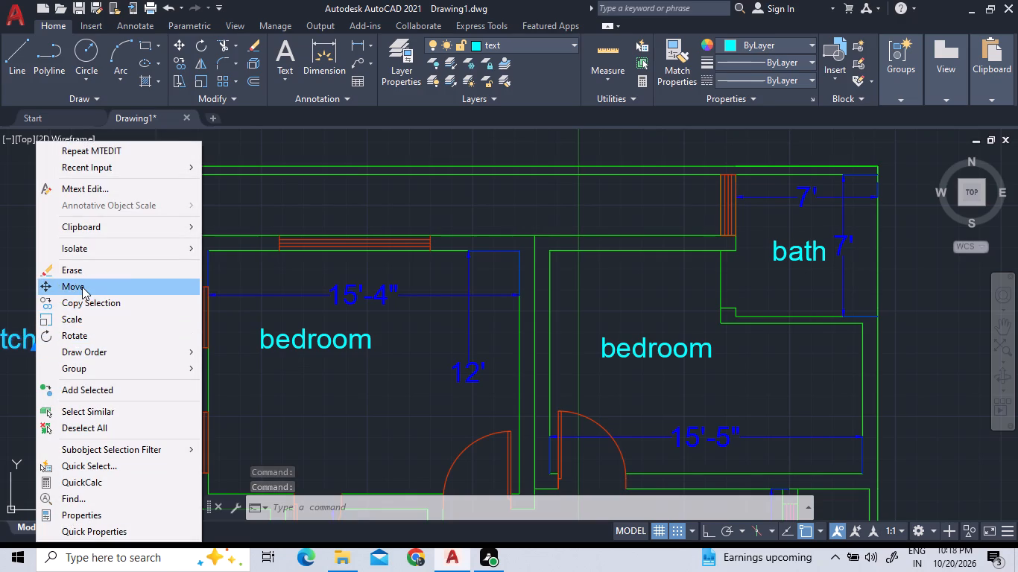
click(82, 287)
click(45, 338)
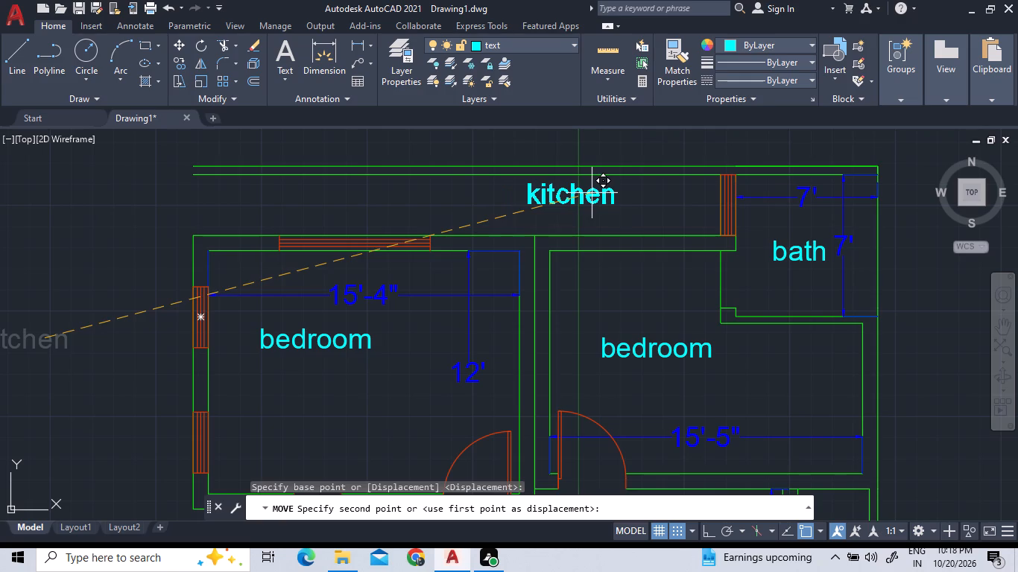
click(592, 193)
Change the text of the kitchen label in the strip above the bedrooms to "wide".
triple_click(553, 195)
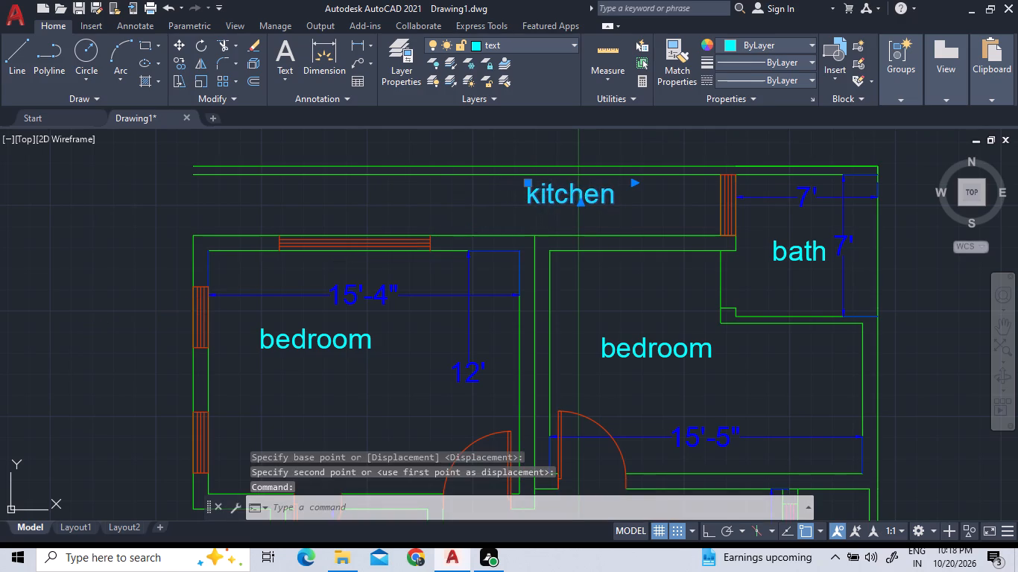
click(553, 195)
text(wide)
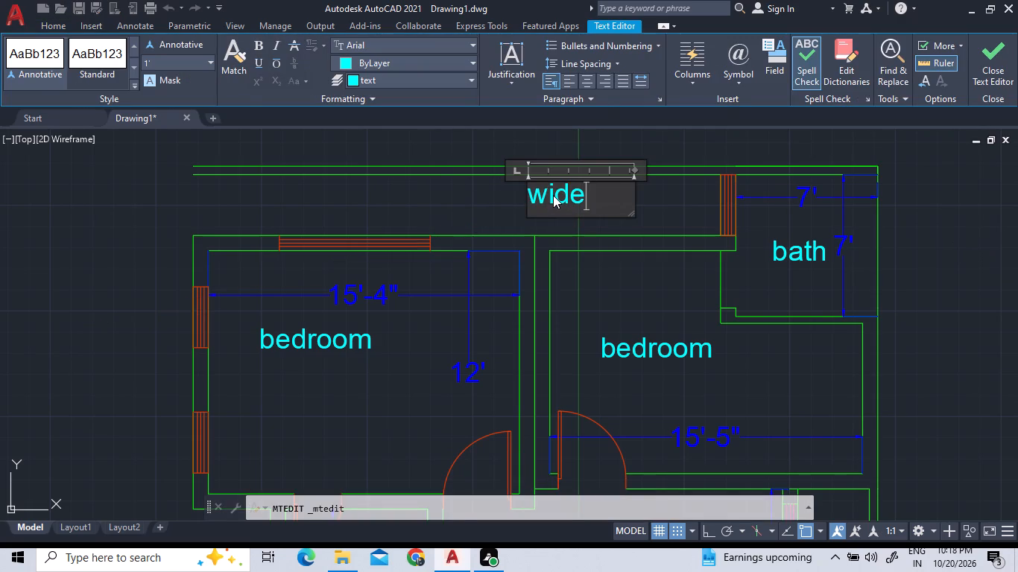
click(502, 206)
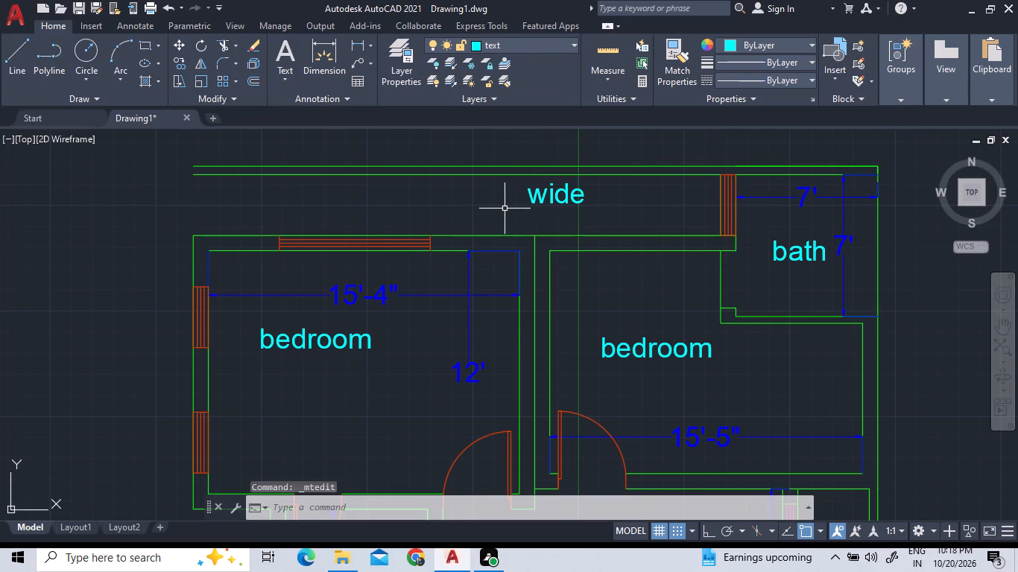
Open DesignCenter with the DC command and display the blocks of House Designer.dwg.
scroll(505, 209, down, 2)
scroll(550, 308, down, 1)
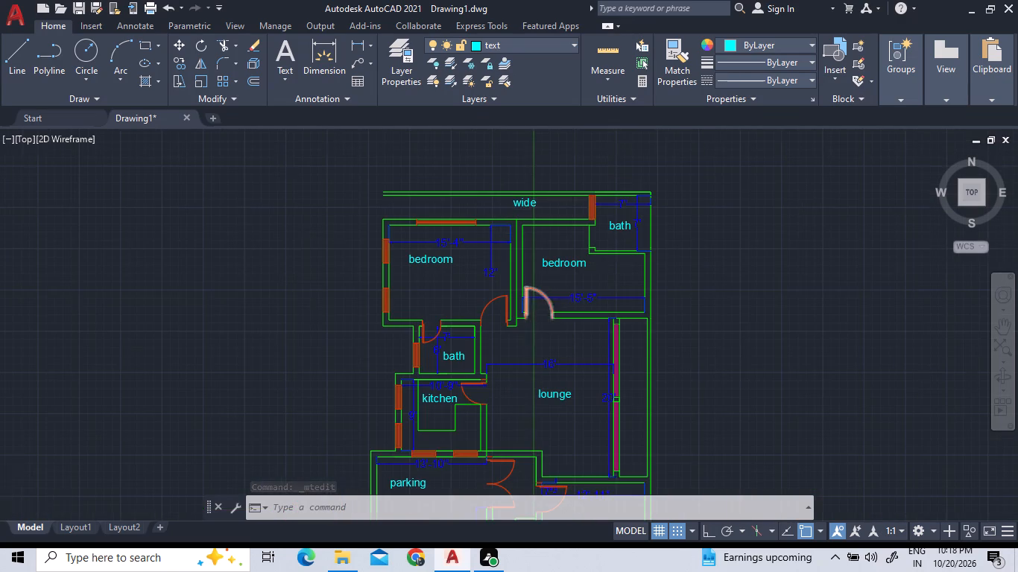
scroll(587, 463, up, 1)
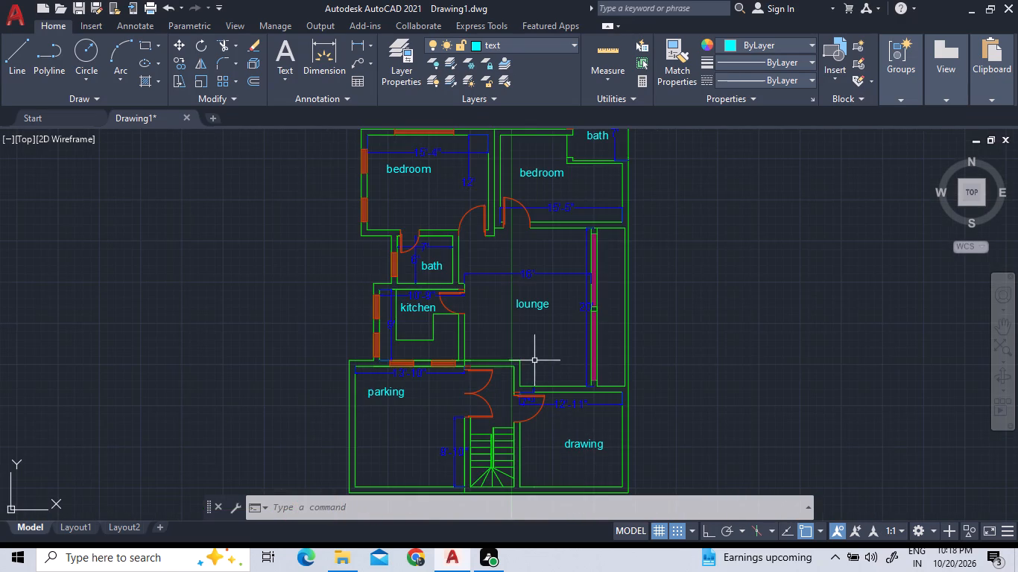
scroll(492, 406, down, 1)
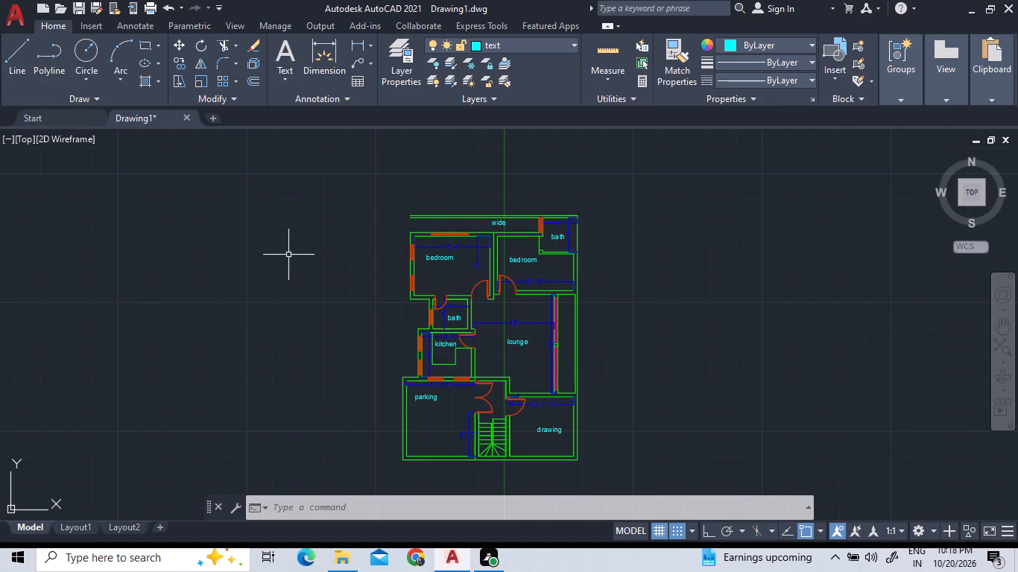
text(dc)
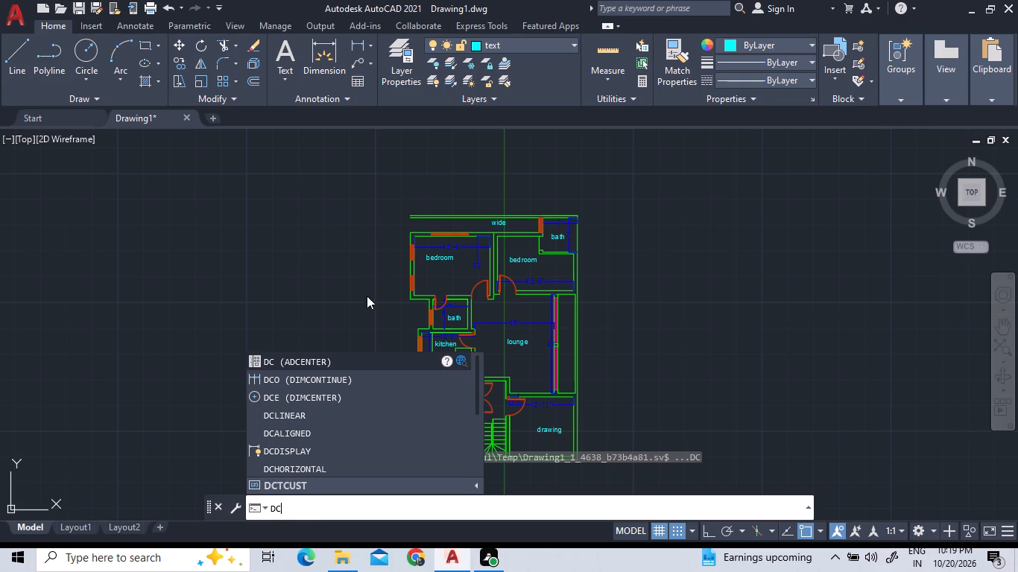
click(353, 357)
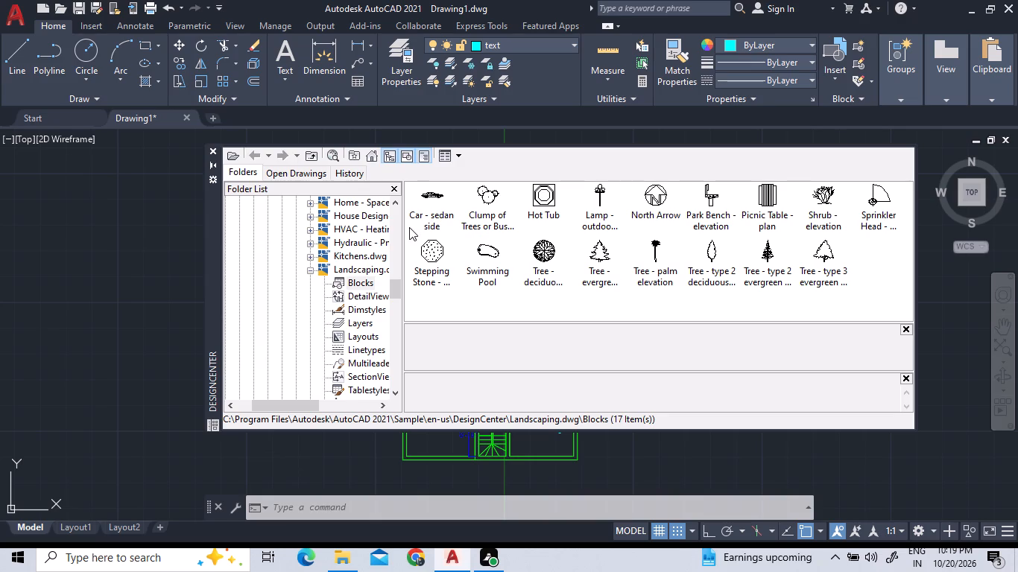
click(365, 213)
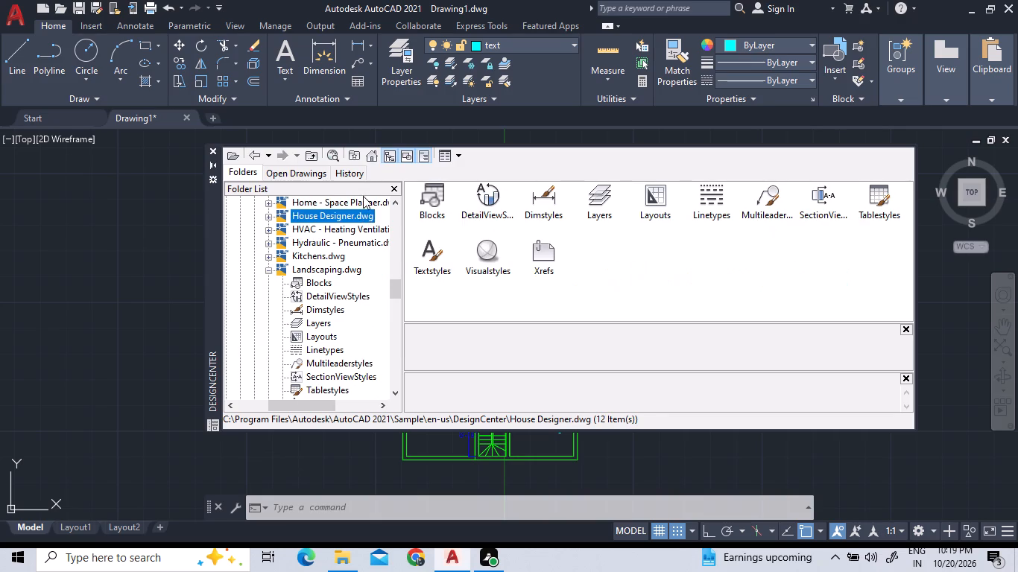
double_click(410, 199)
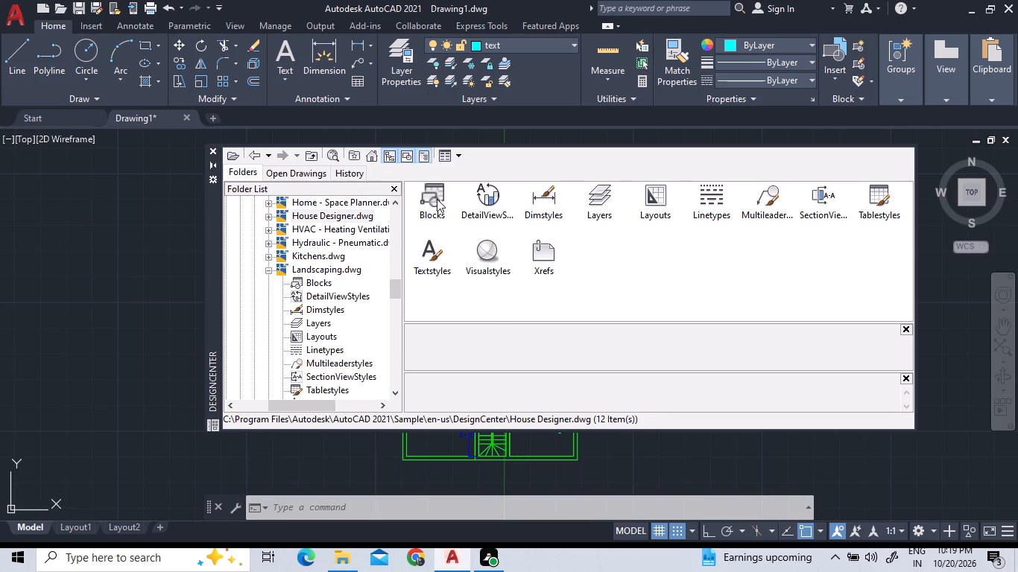
double_click(437, 199)
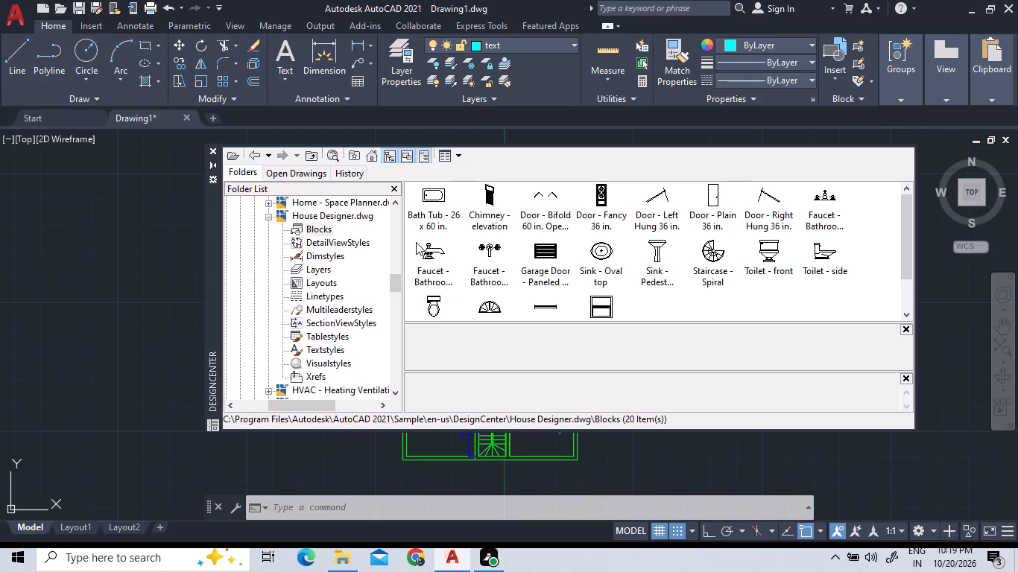
Insert the Bed - Queen block from Home - Space Planner.dwg into the empty area left of the floor plan.
double_click(313, 202)
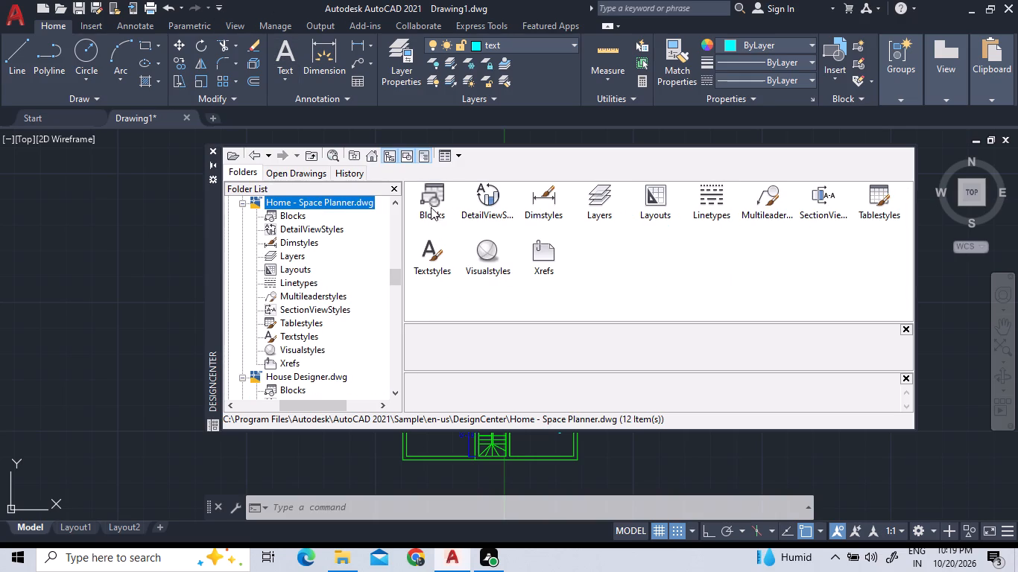
double_click(294, 214)
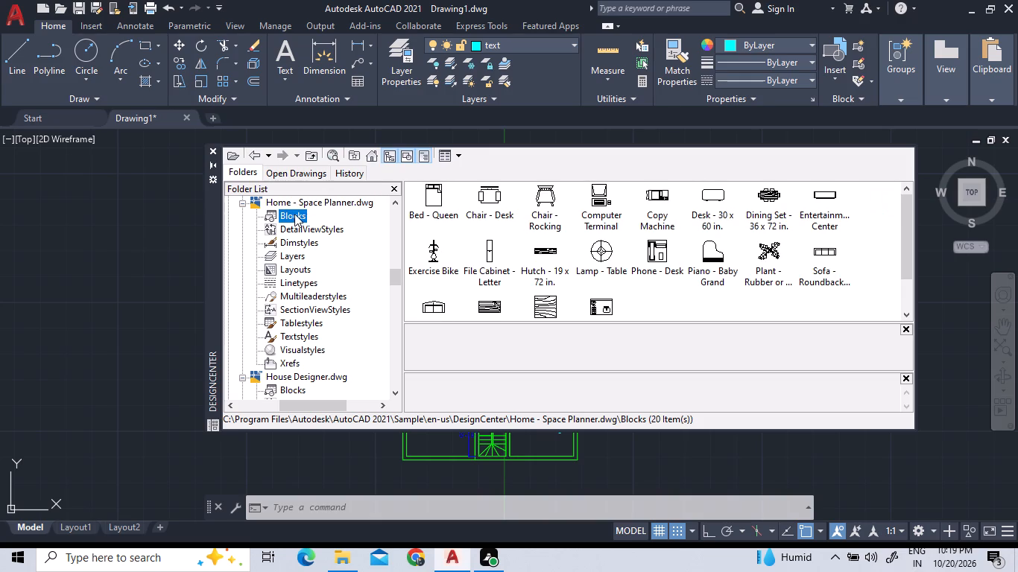
drag(445, 198, 249, 314)
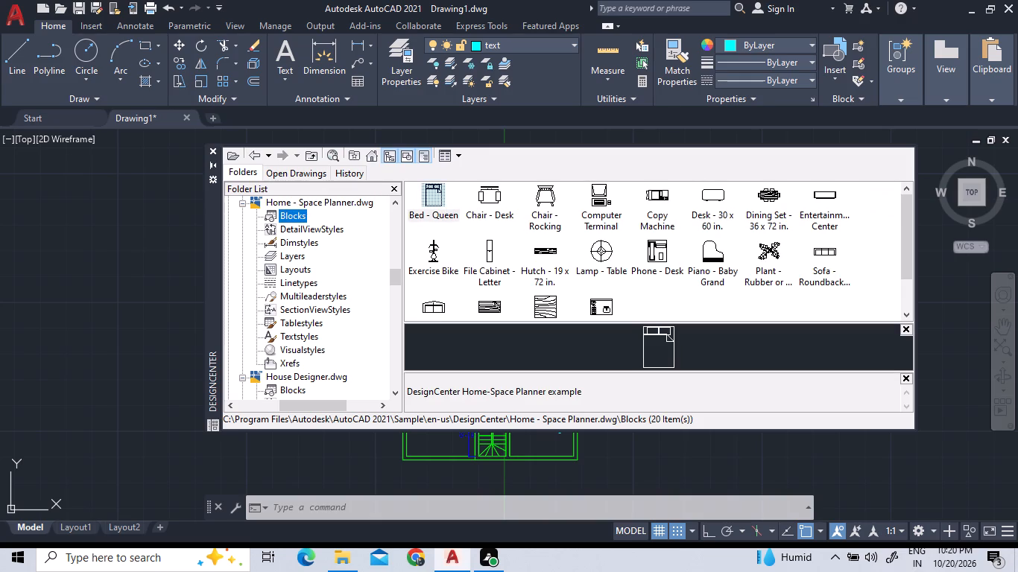
drag(249, 314, 115, 282)
click(95, 262)
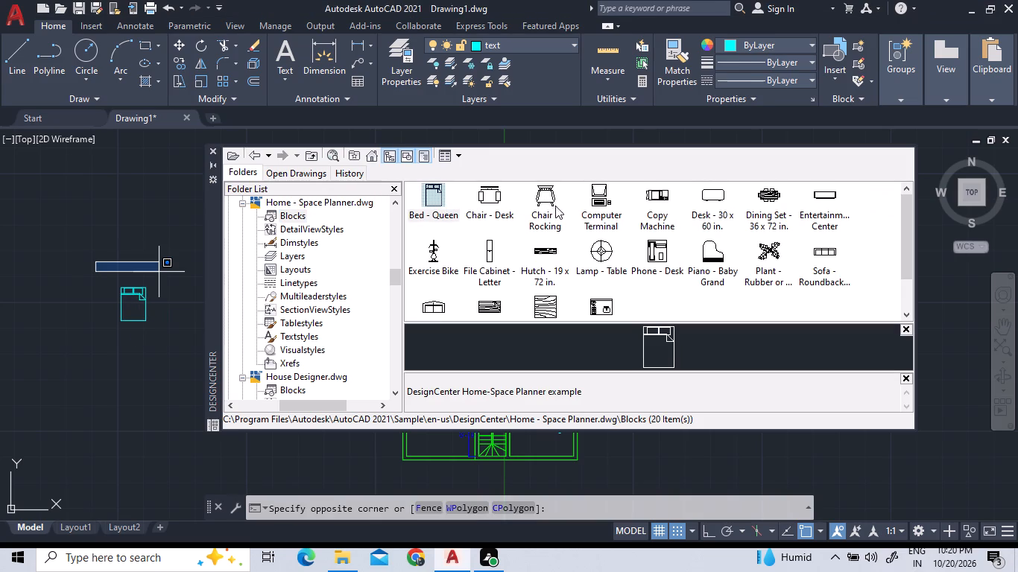
Insert the three-seat Sofa - Roundback block into the empty area left of the plan, above the bed.
drag(828, 255, 308, 306)
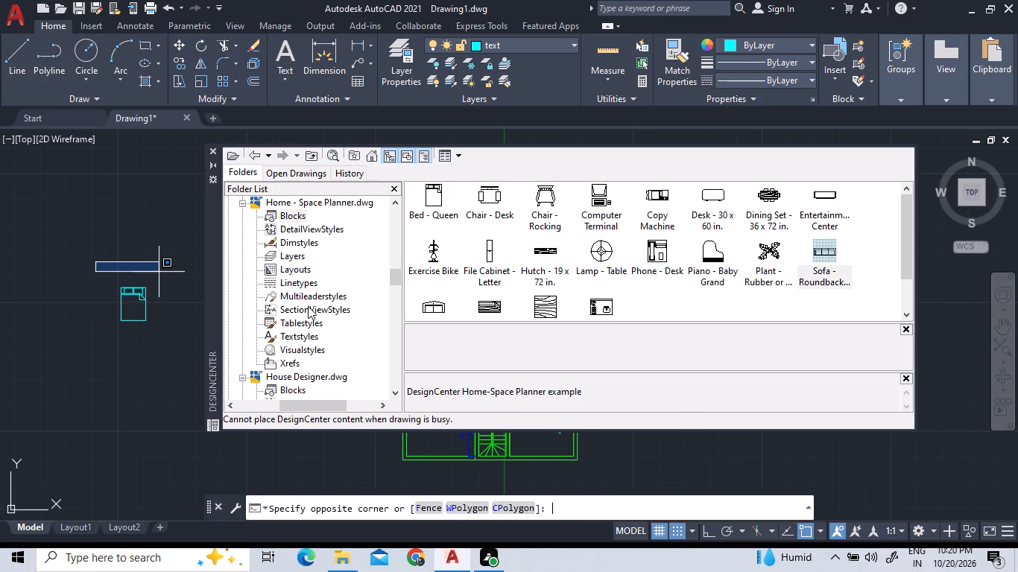
drag(308, 306, 88, 238)
click(88, 236)
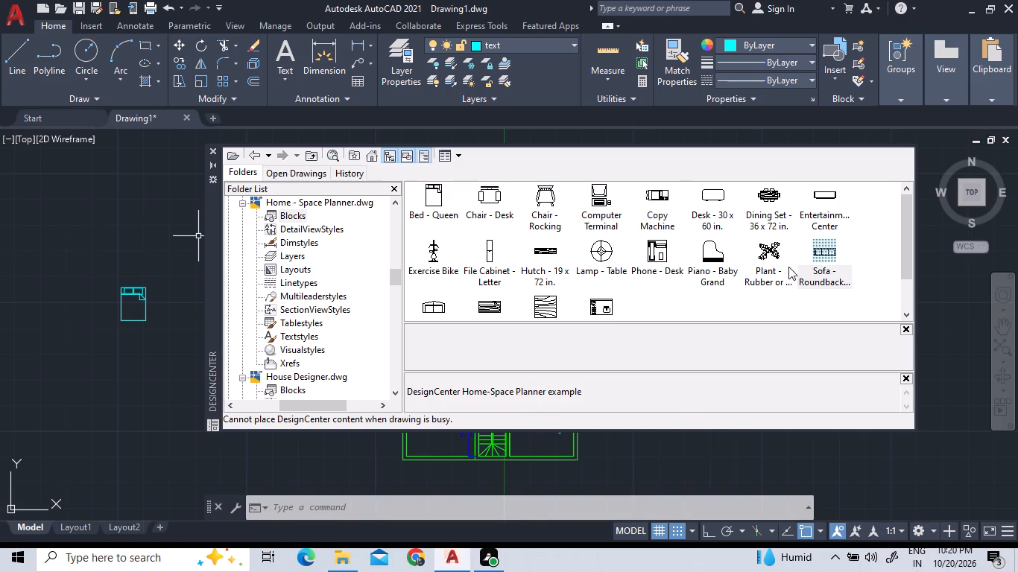
drag(826, 248, 79, 237)
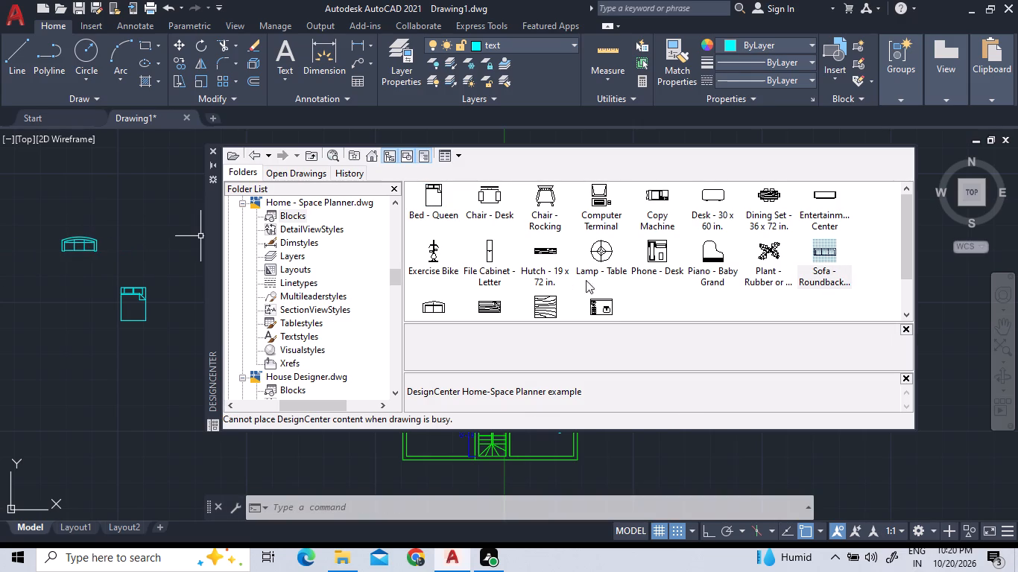
Insert the two-seat Sofa - Roundback block outside the plan, below the three-seat sofa and left of the bed.
scroll(652, 260, down, 3)
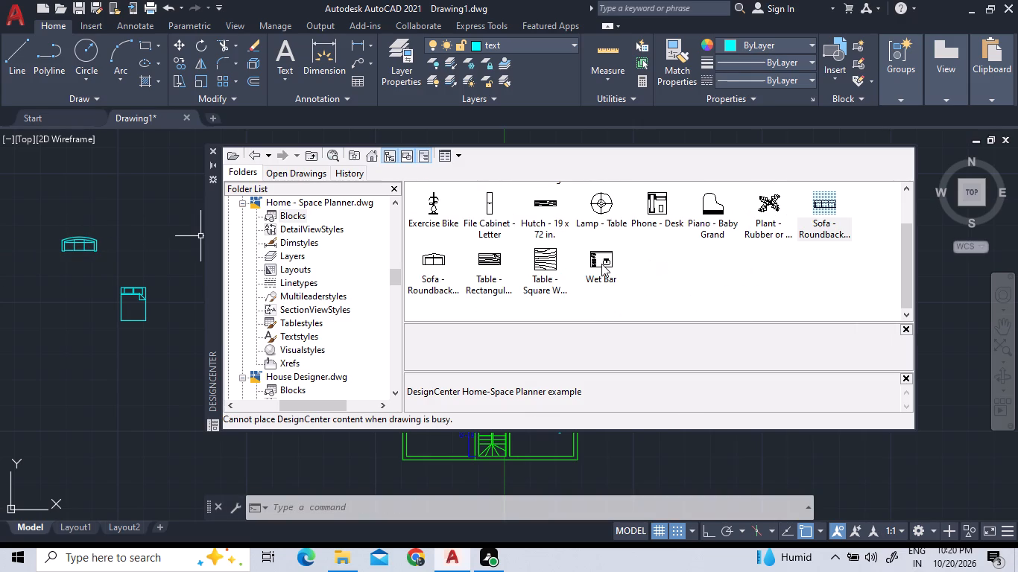
drag(439, 264, 168, 298)
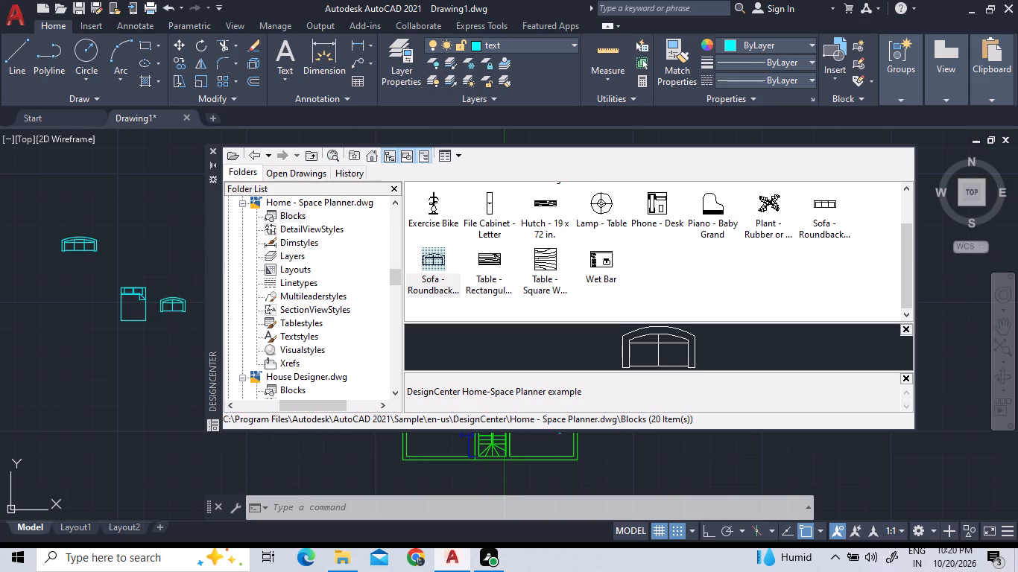
drag(168, 298, 44, 271)
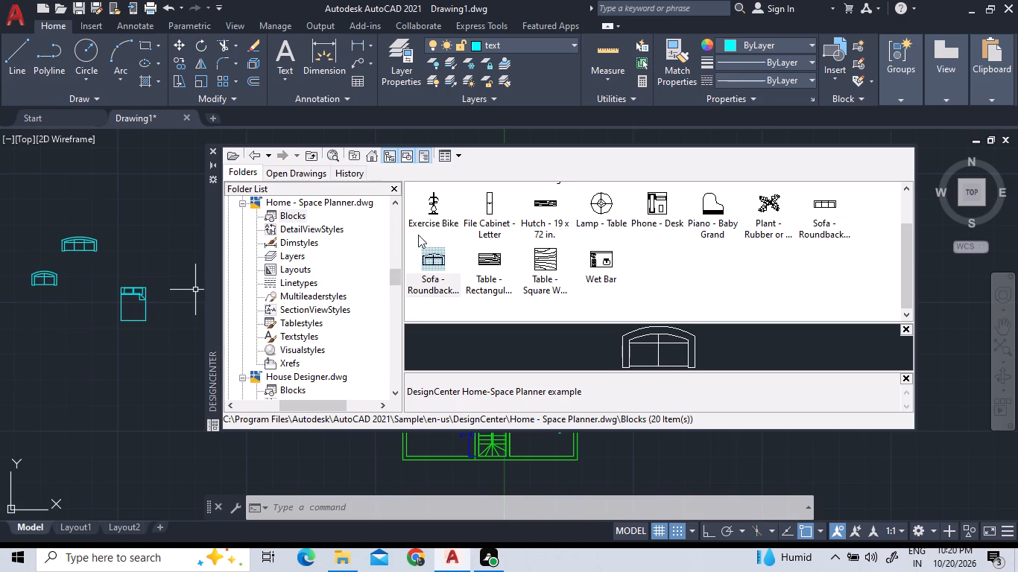
scroll(508, 293, up, 4)
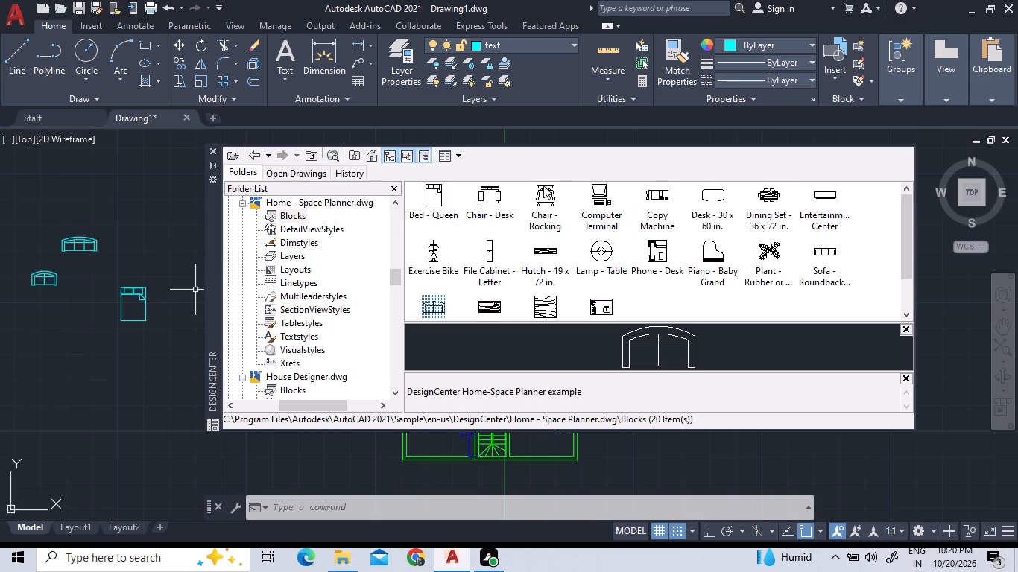
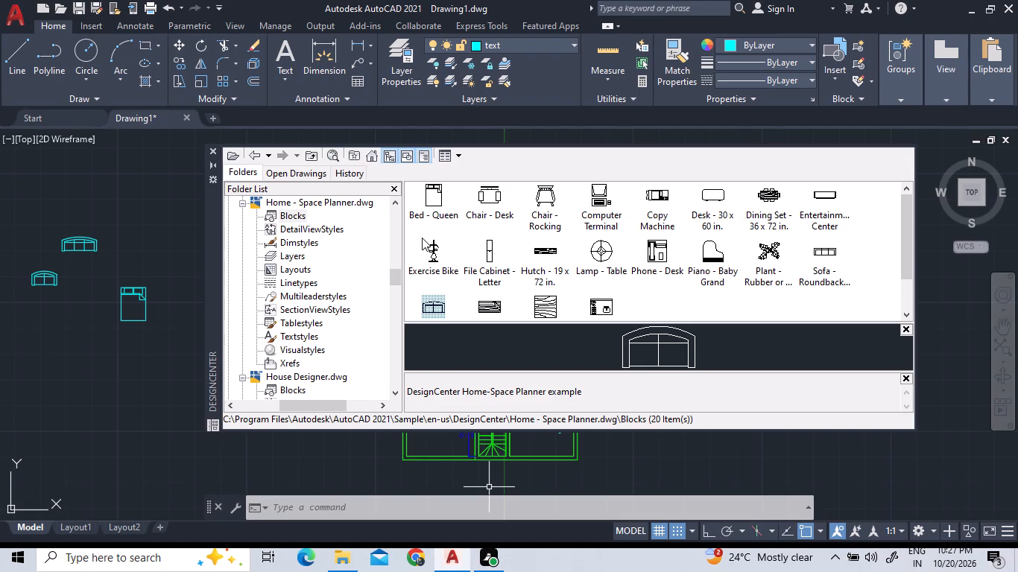
Insert the Toilet - top block from House Designer.dwg outside the plan, above the bed and beside the three-seat sofa.
scroll(594, 200, up, 1)
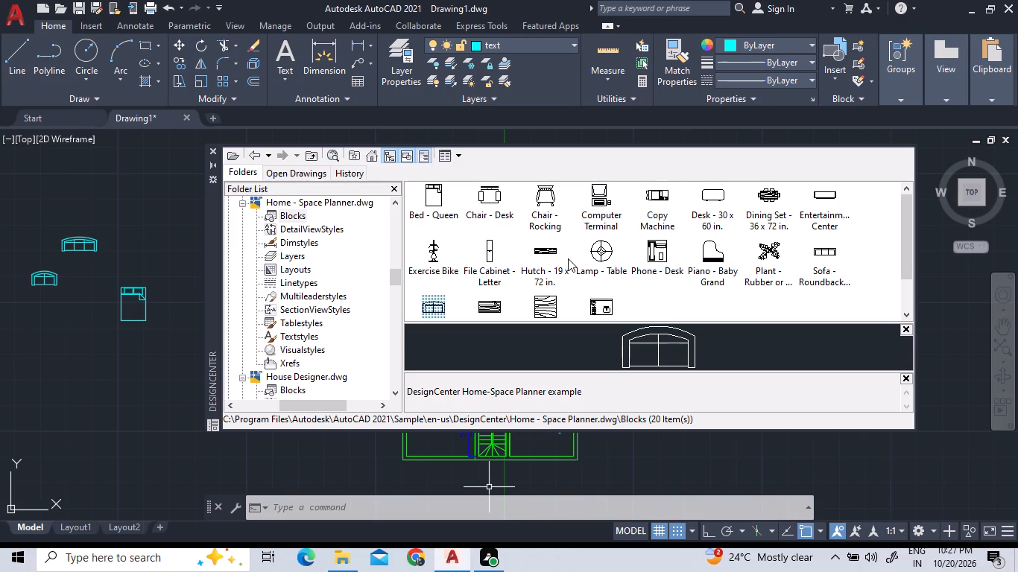
scroll(290, 303, up, 2)
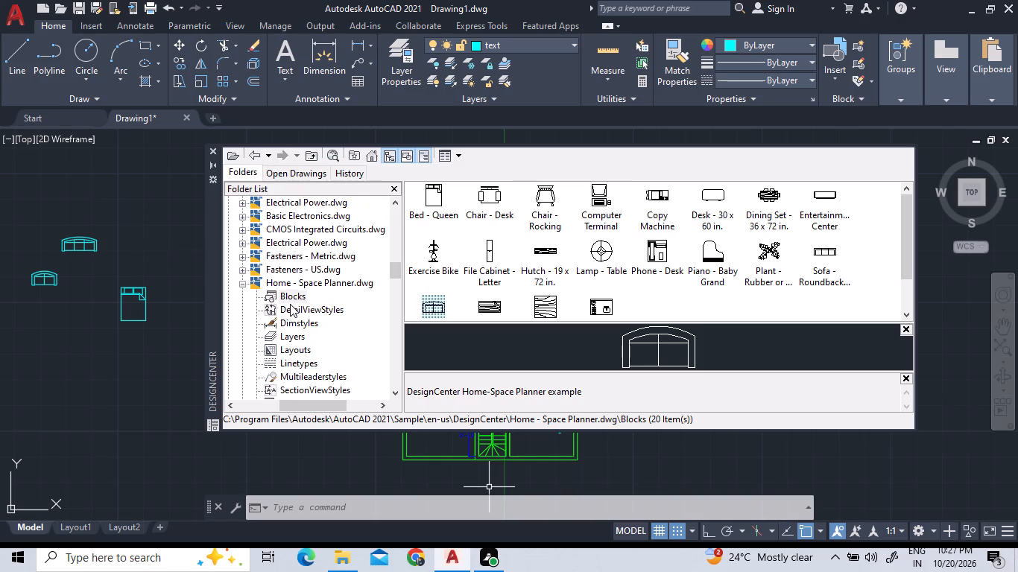
scroll(303, 272, down, 2)
scroll(292, 353, down, 2)
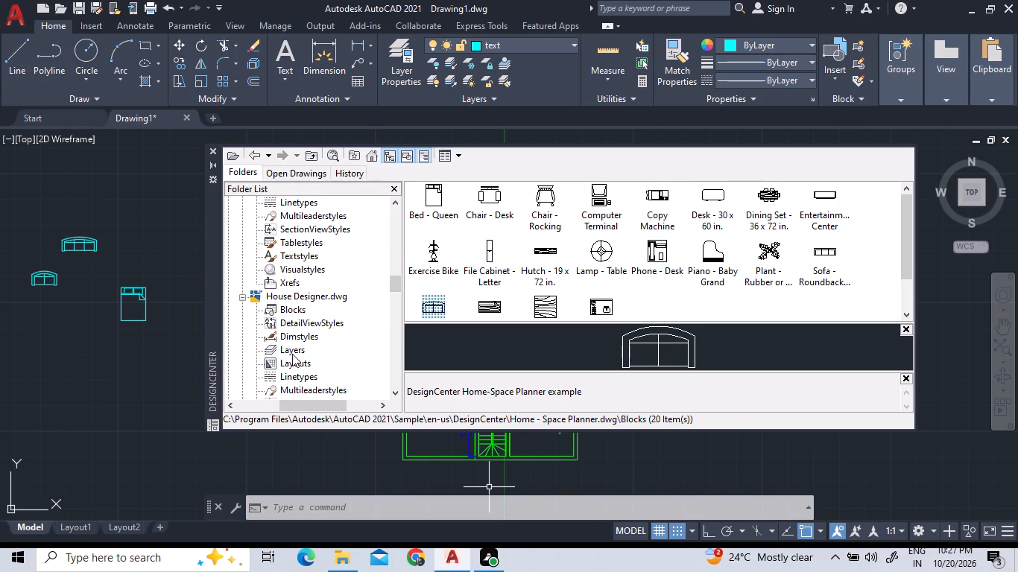
double_click(299, 311)
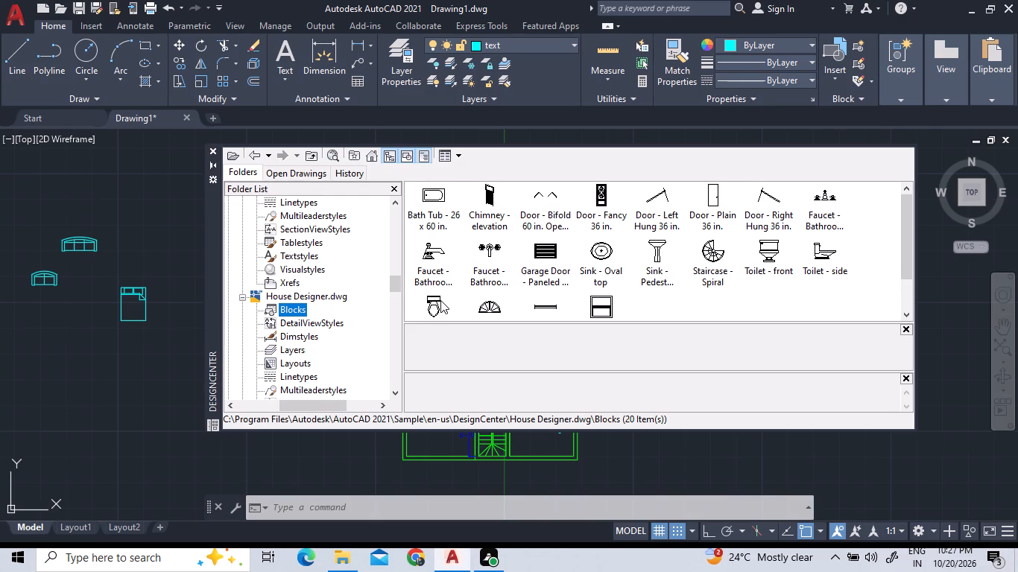
drag(432, 305, 138, 214)
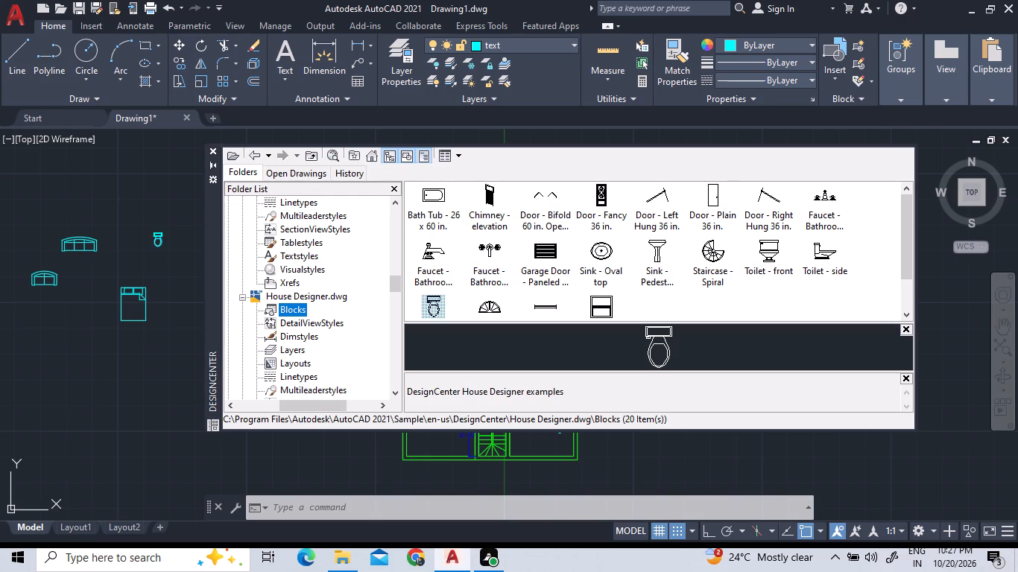
drag(138, 214, 139, 239)
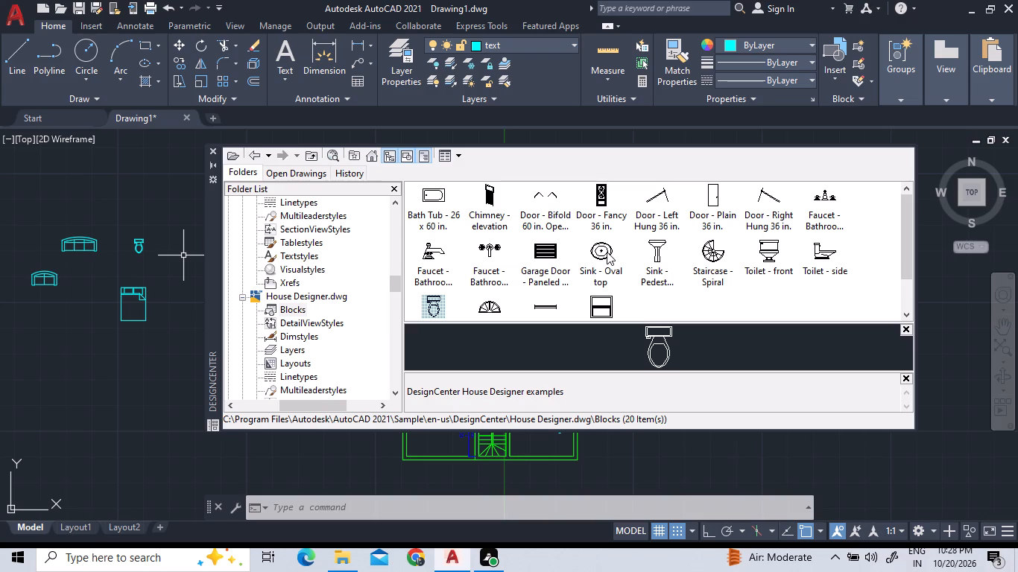
Insert the Sink - Oval top block outside the plan, below and to the left of the bed.
drag(605, 252, 131, 349)
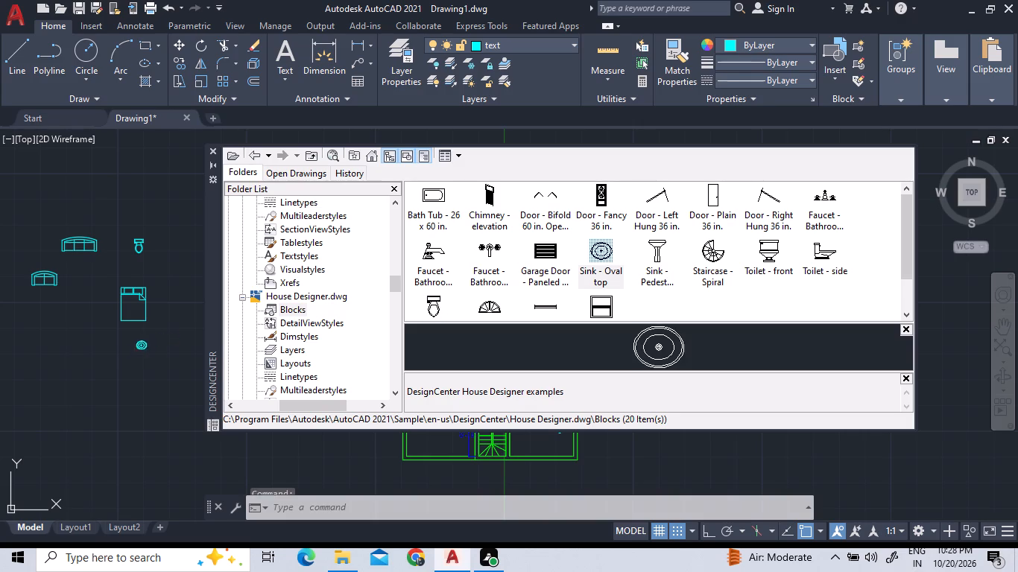
drag(131, 349, 69, 368)
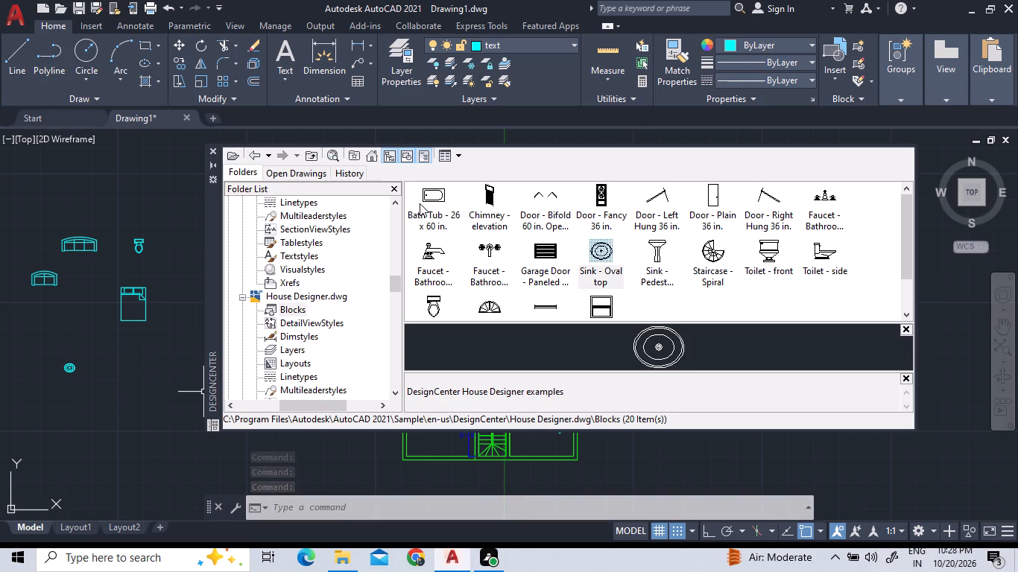
Insert the Range-Oven - 30 in top block from Kitchens.dwg into the empty area below the bed.
scroll(607, 287, down, 2)
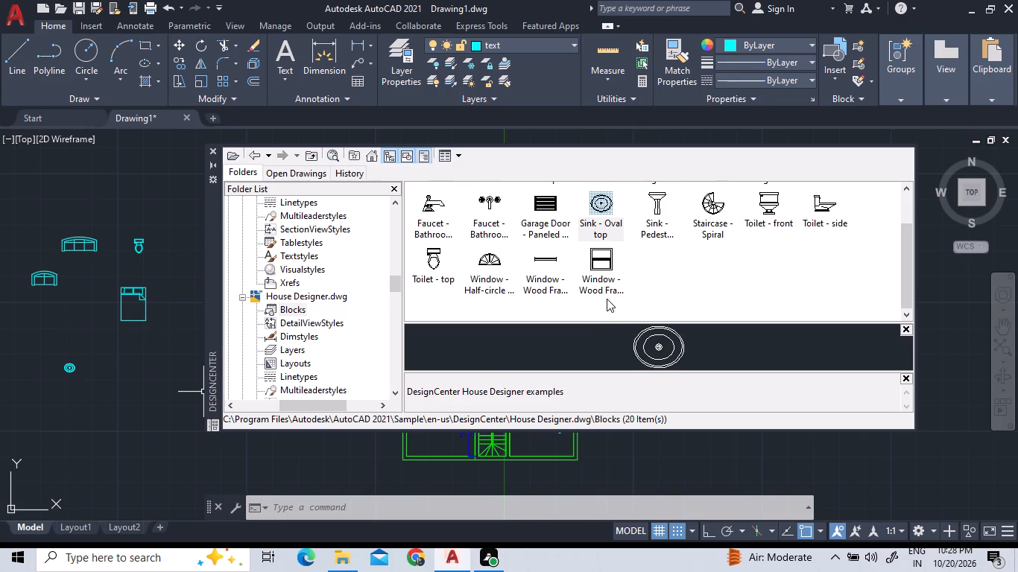
scroll(605, 301, up, 3)
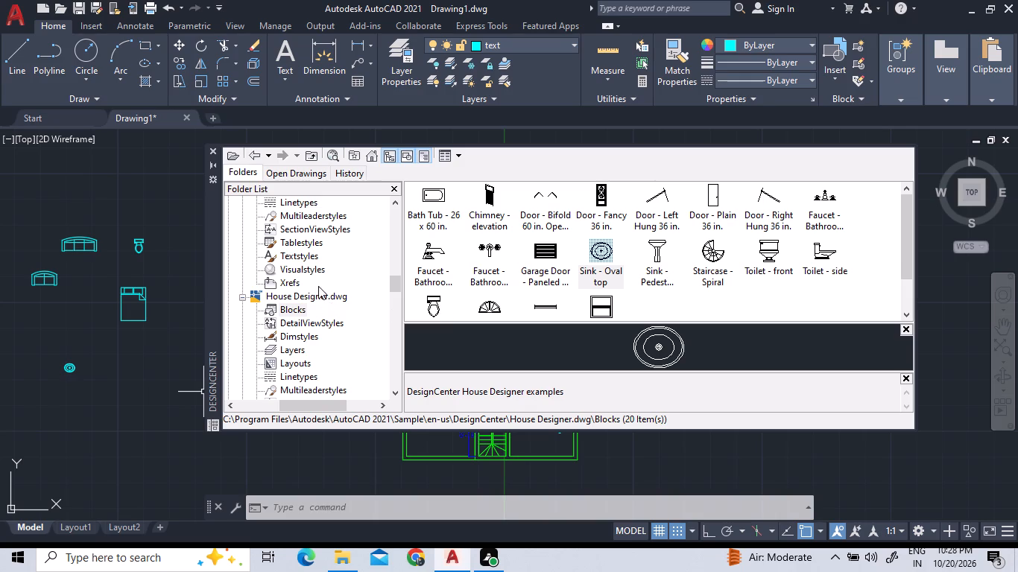
click(239, 298)
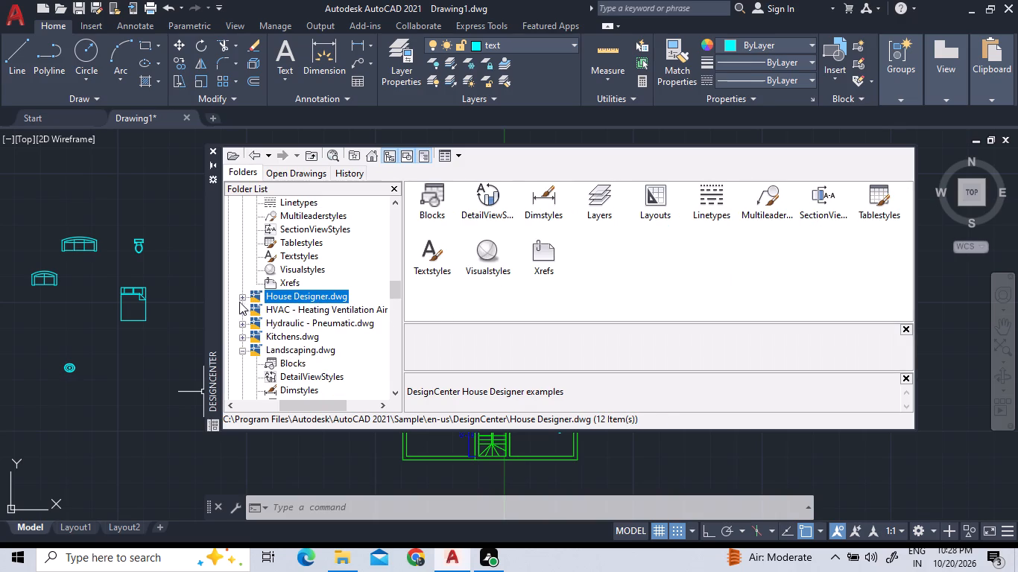
double_click(278, 336)
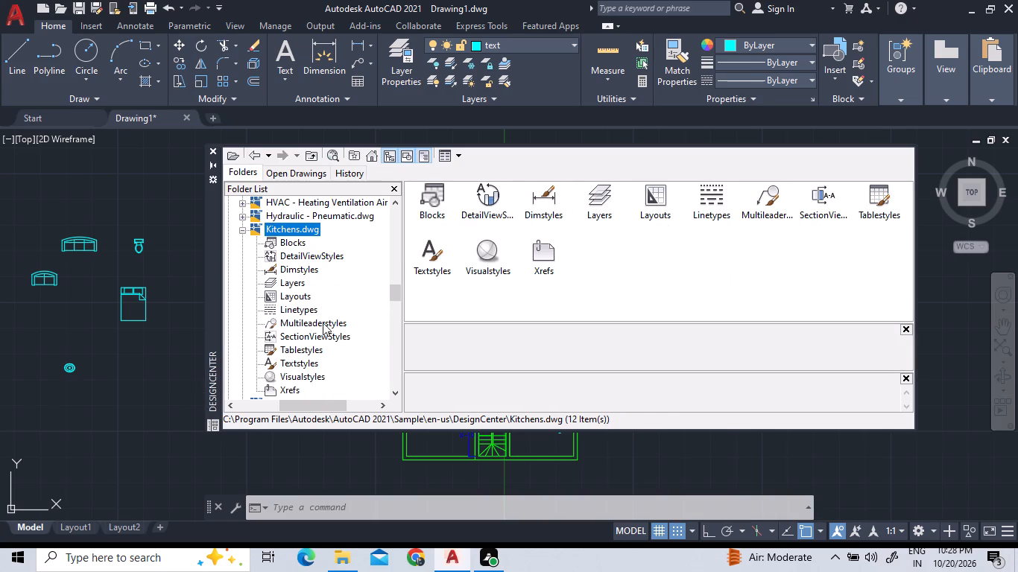
click(450, 188)
double_click(438, 197)
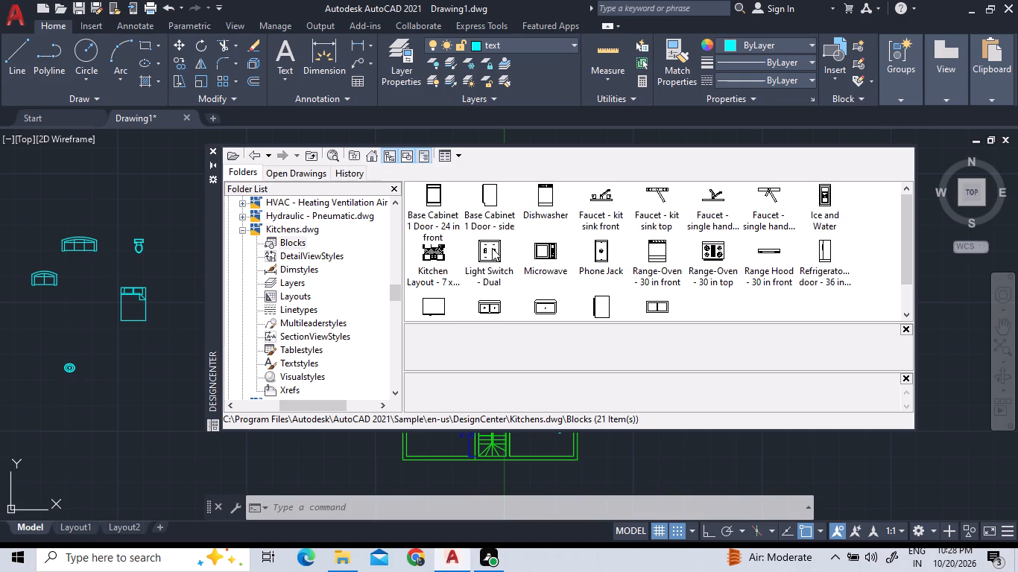
drag(714, 250, 386, 252)
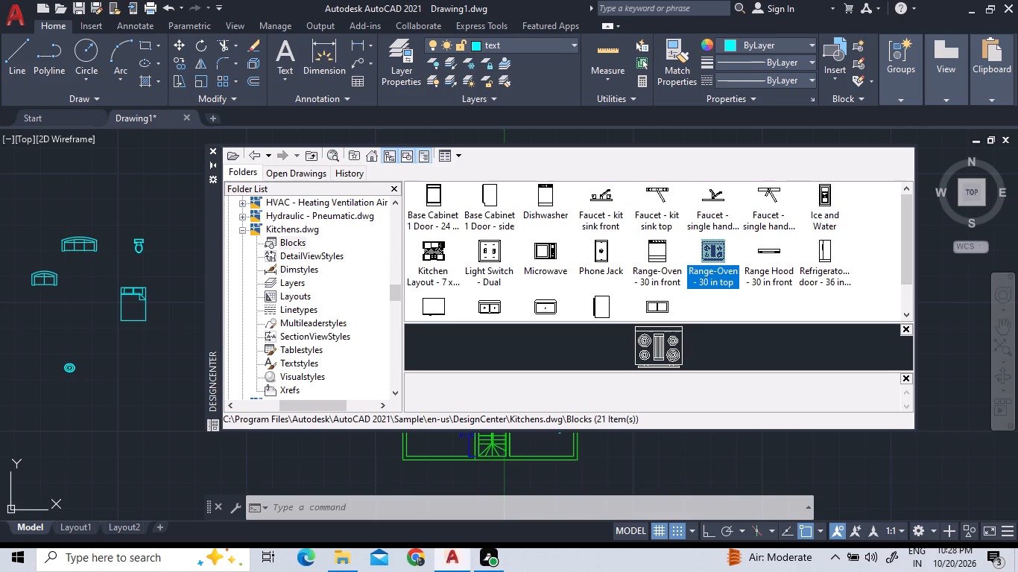
drag(386, 252, 124, 381)
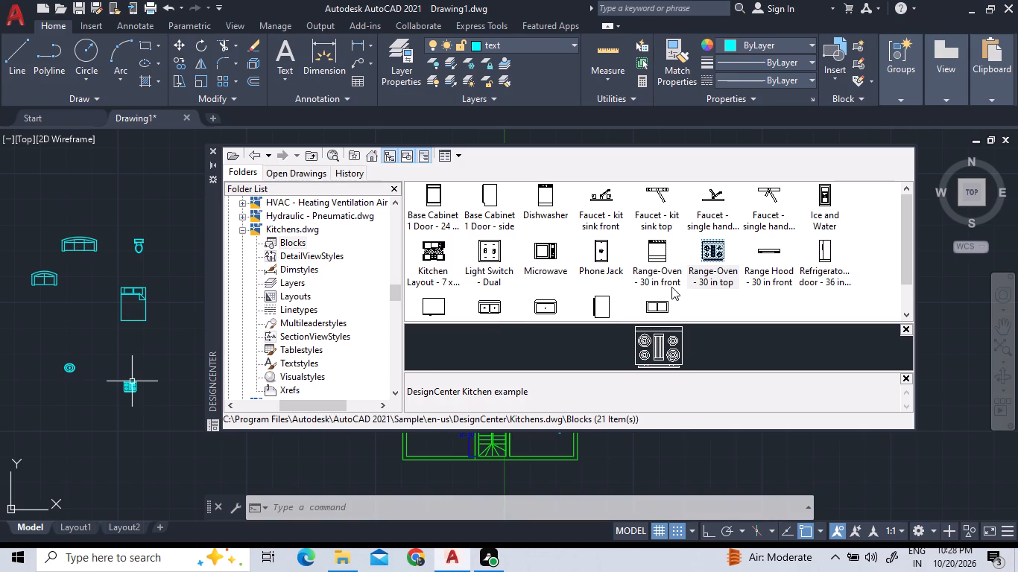
Insert the Sink-single - 30 in top block outside the plan, just above the oval sink.
scroll(494, 299, down, 1)
drag(546, 277, 444, 311)
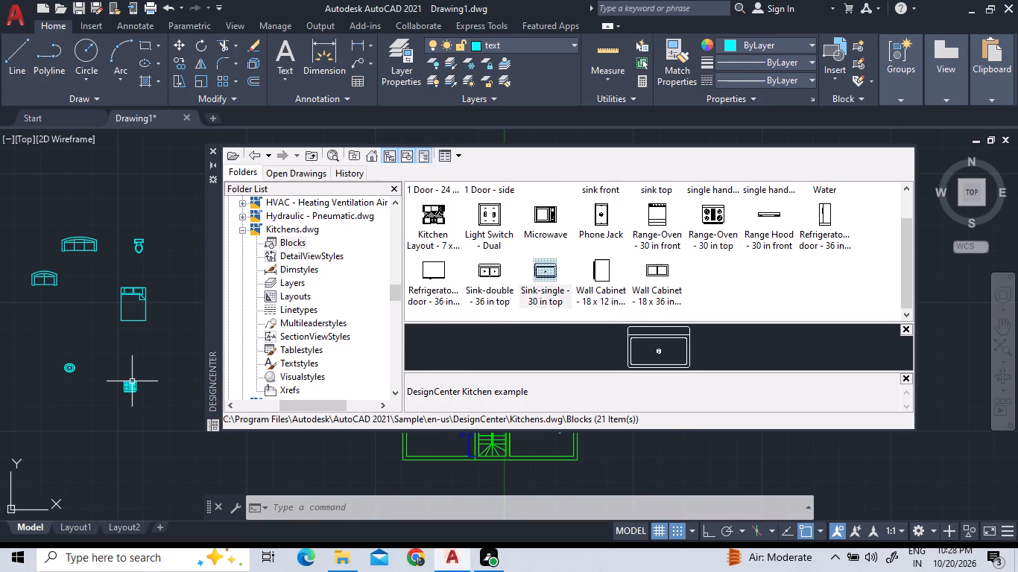
drag(444, 311, 68, 328)
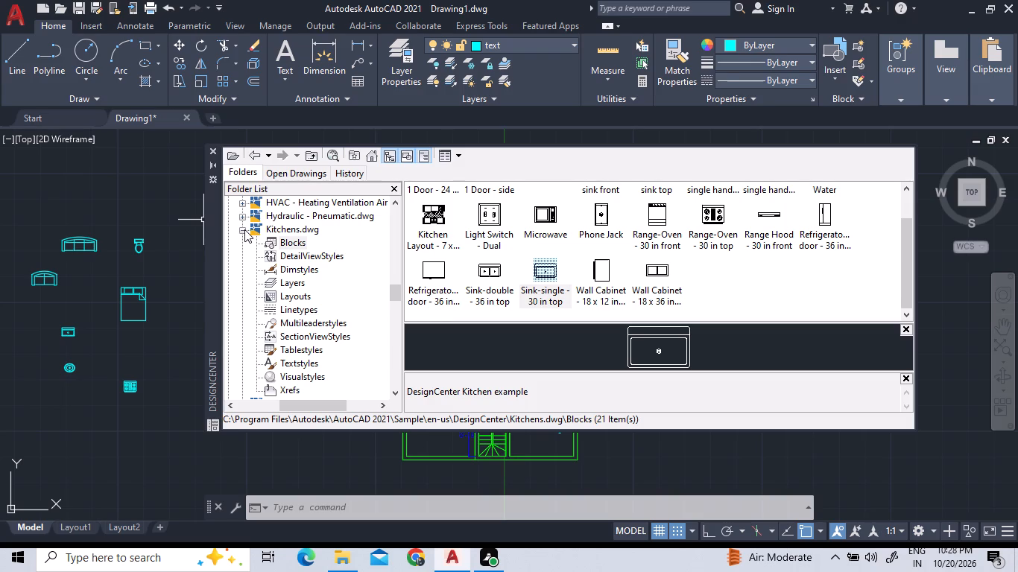
Look through the Landscaping.dwg blocks in DesignCenter and close the palette.
click(244, 230)
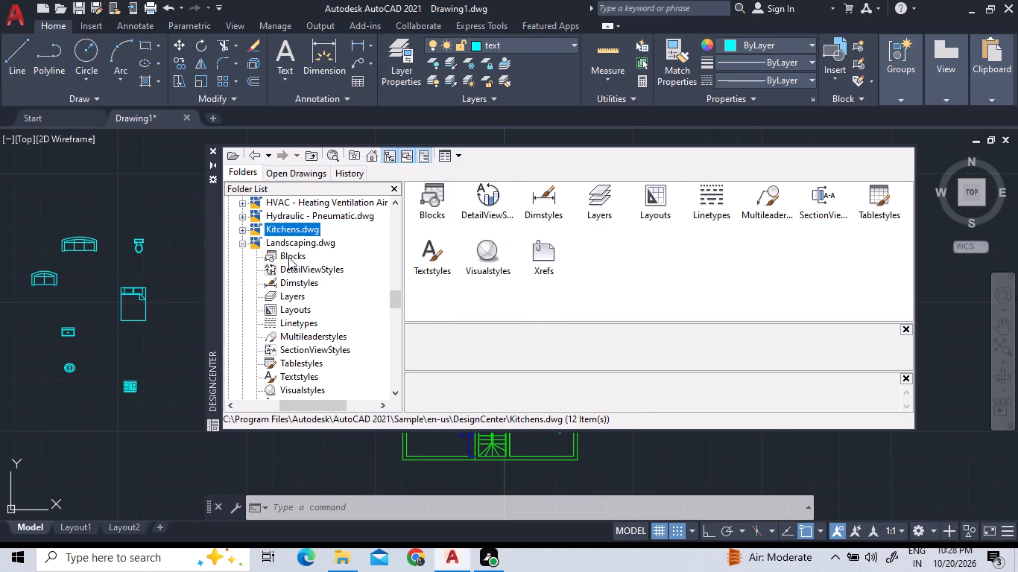
double_click(288, 257)
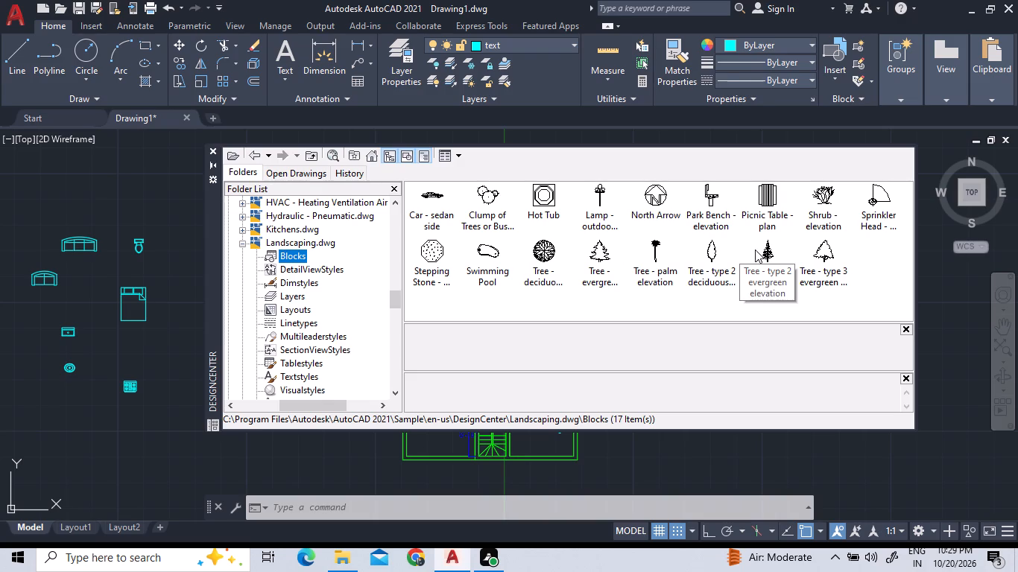
click(241, 246)
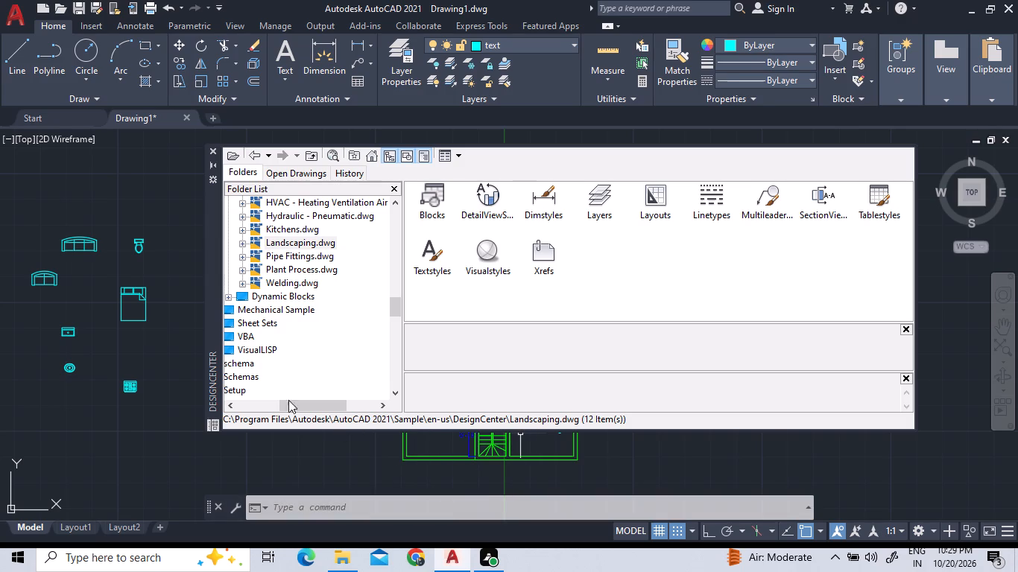
click(213, 150)
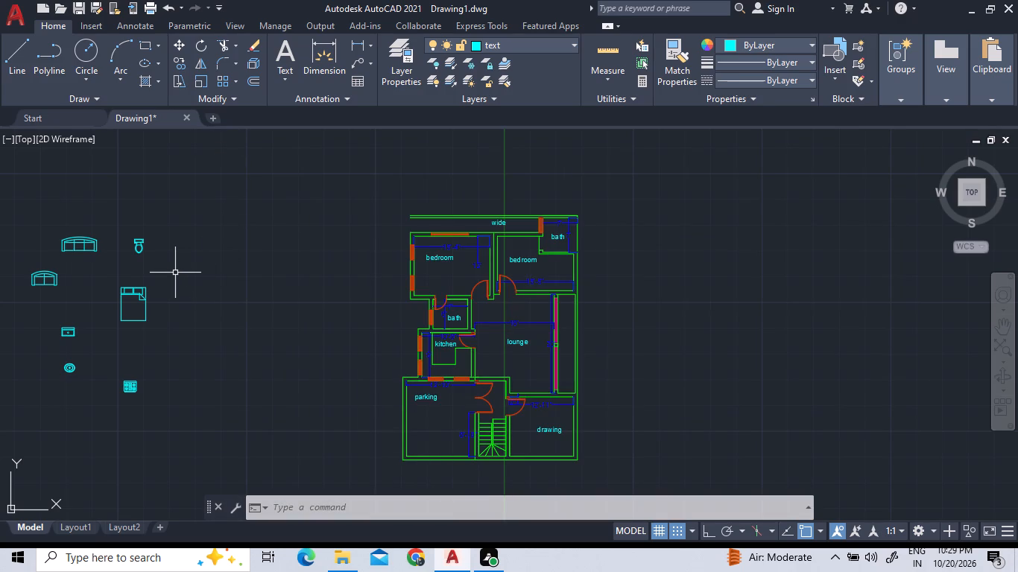
Copy the queen bed into the left bedroom near its top wall, and again outside the plan beside the right bedroom.
click(171, 314)
click(135, 303)
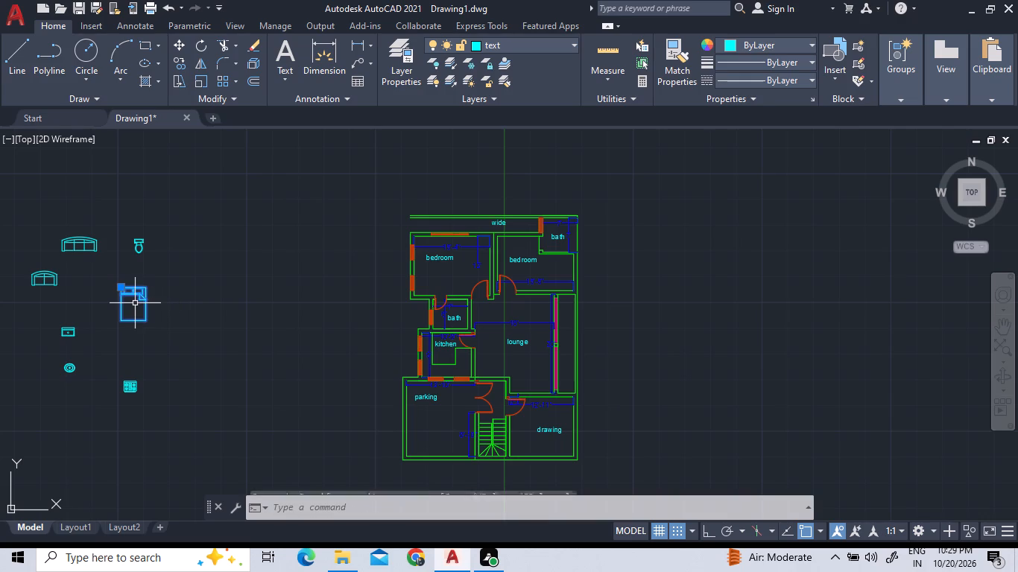
right_click(133, 303)
double_click(160, 308)
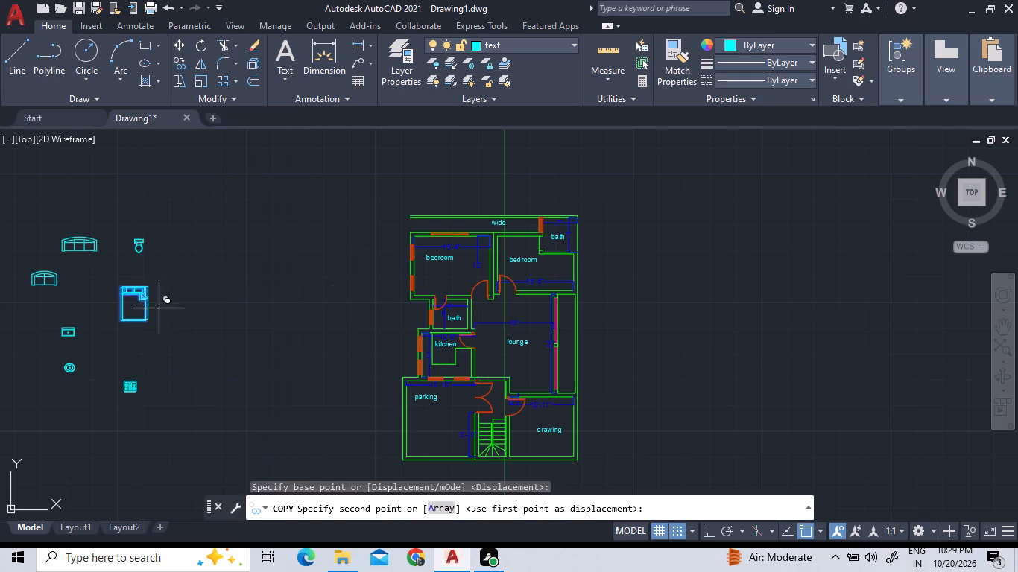
scroll(487, 255, up, 3)
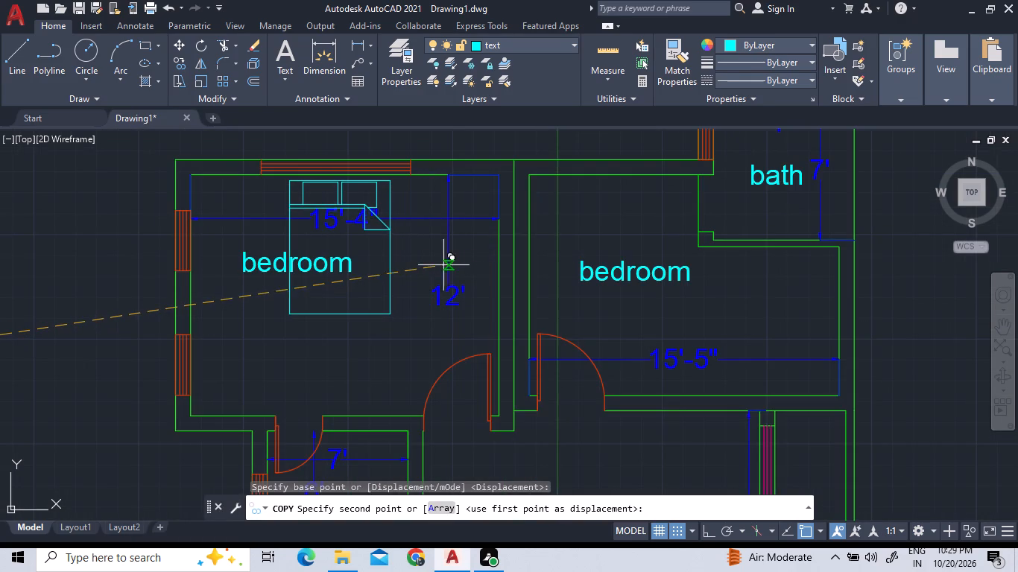
click(432, 266)
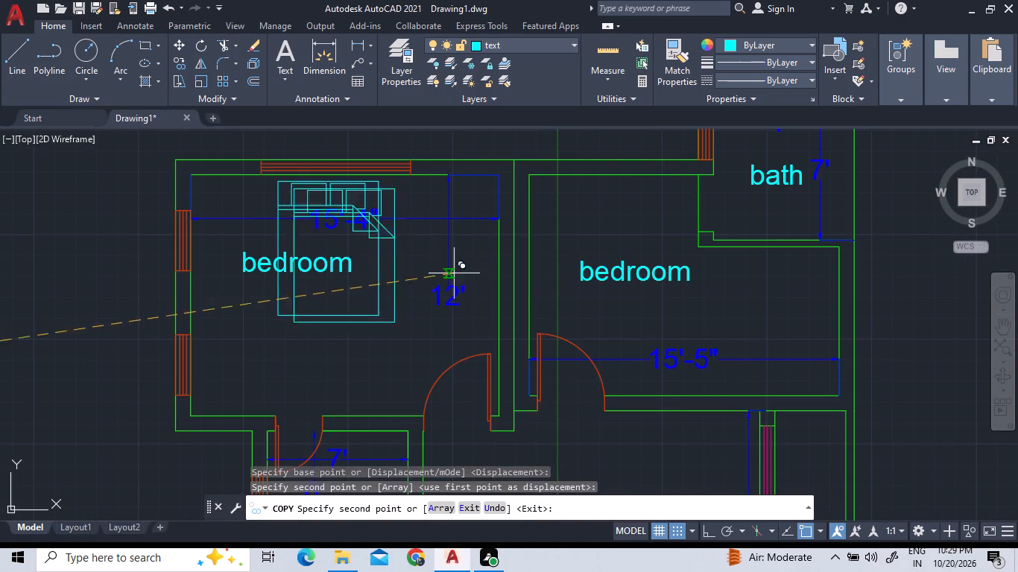
scroll(627, 286, down, 1)
scroll(698, 300, down, 1)
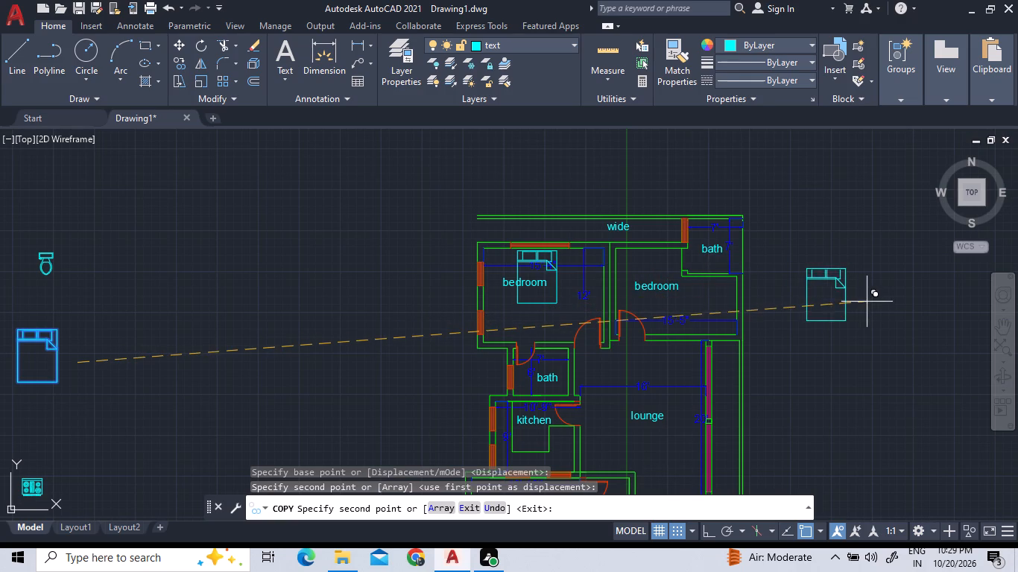
click(828, 305)
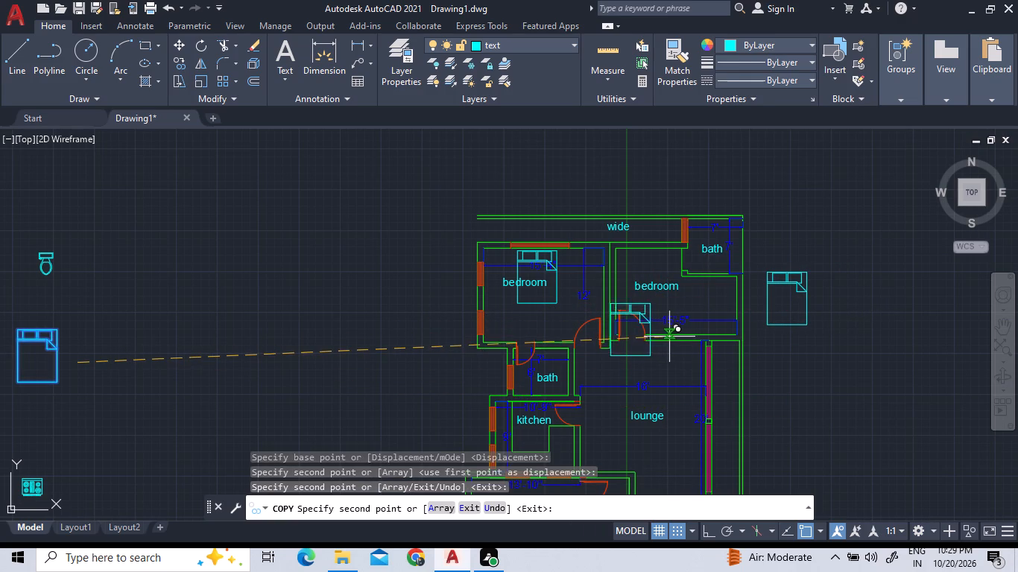
right_click(348, 325)
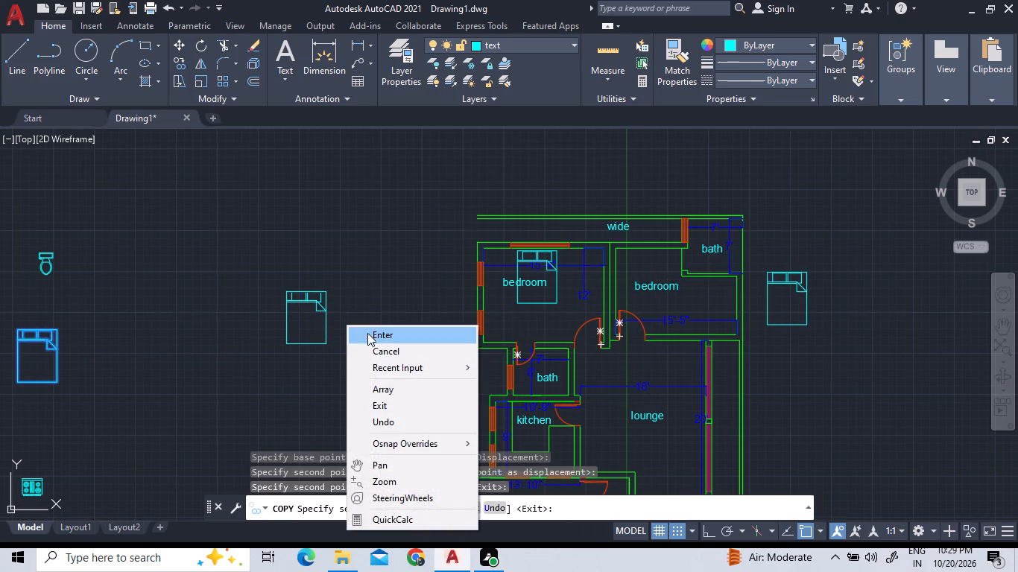
click(368, 333)
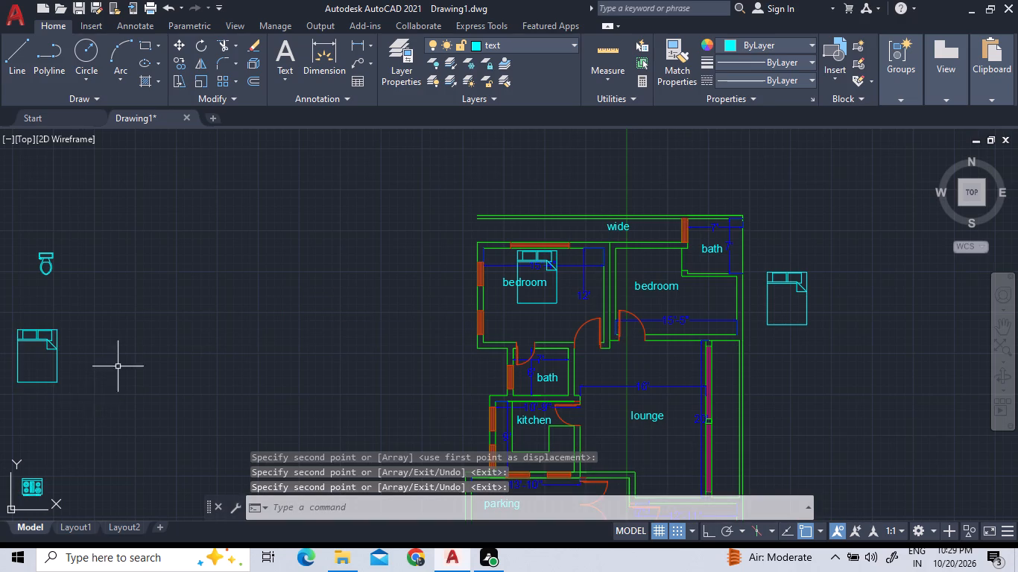
Copy the toilet block from outside the plan into the upper-right bath, on the bath label's left side.
scroll(125, 363, down, 2)
scroll(100, 335, up, 3)
click(120, 304)
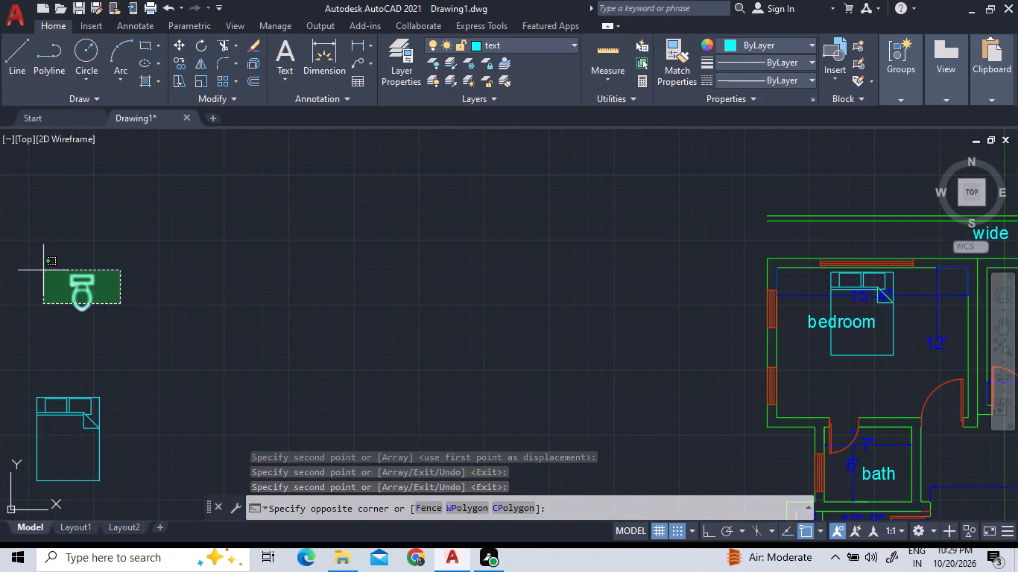
click(42, 270)
right_click(51, 267)
click(84, 300)
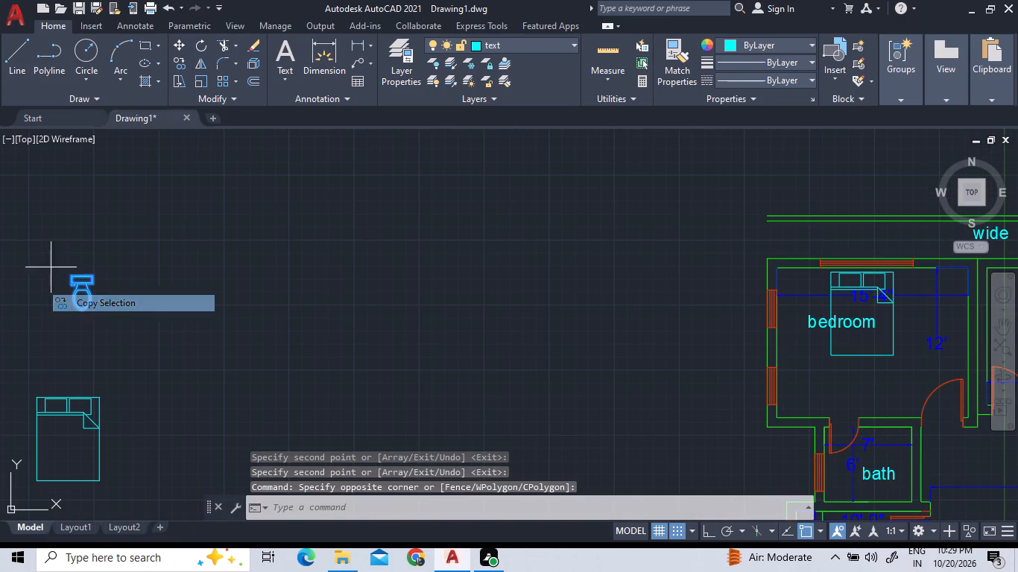
click(84, 300)
scroll(192, 308, down, 3)
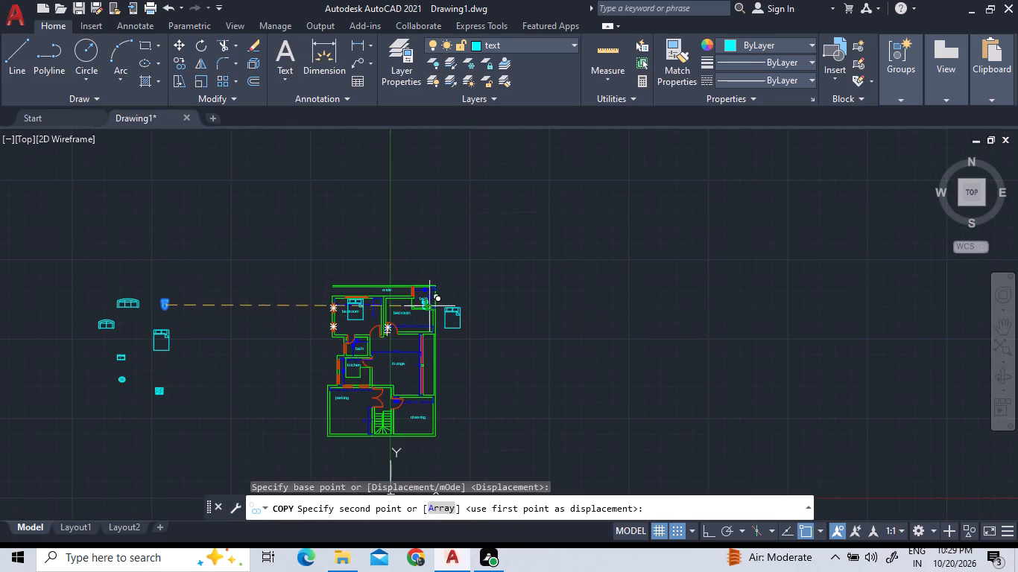
scroll(443, 290, up, 3)
scroll(332, 301, up, 2)
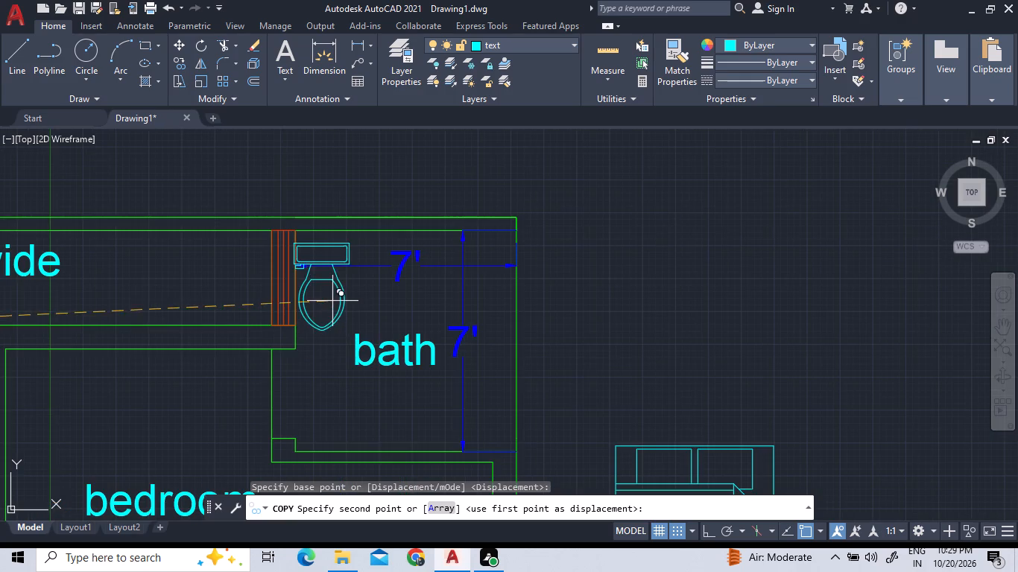
click(345, 332)
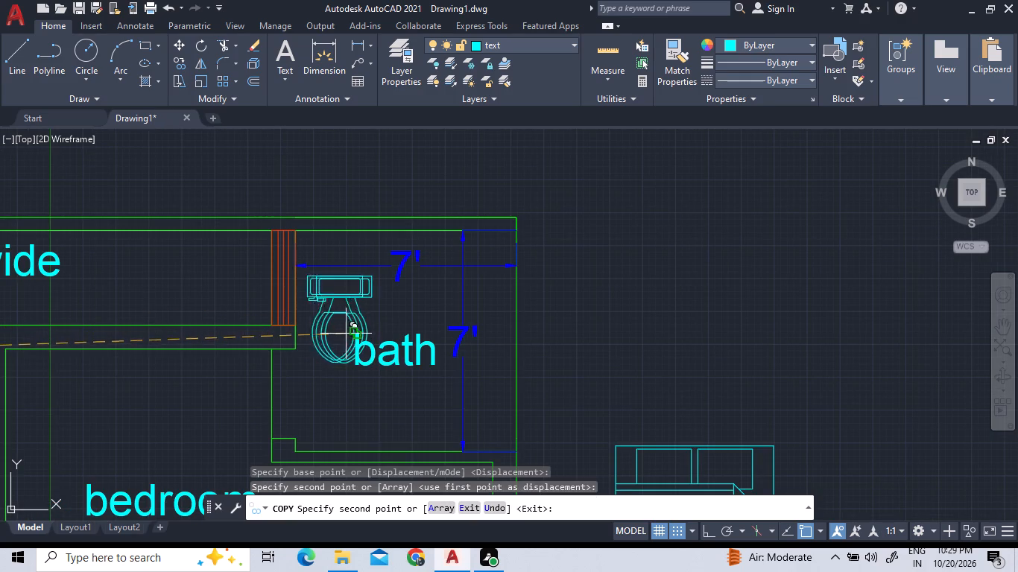
Copy the same toilet into the bath above the kitchen, beside its window, and once more outside the plan above the original.
scroll(375, 289, down, 4)
scroll(244, 325, down, 3)
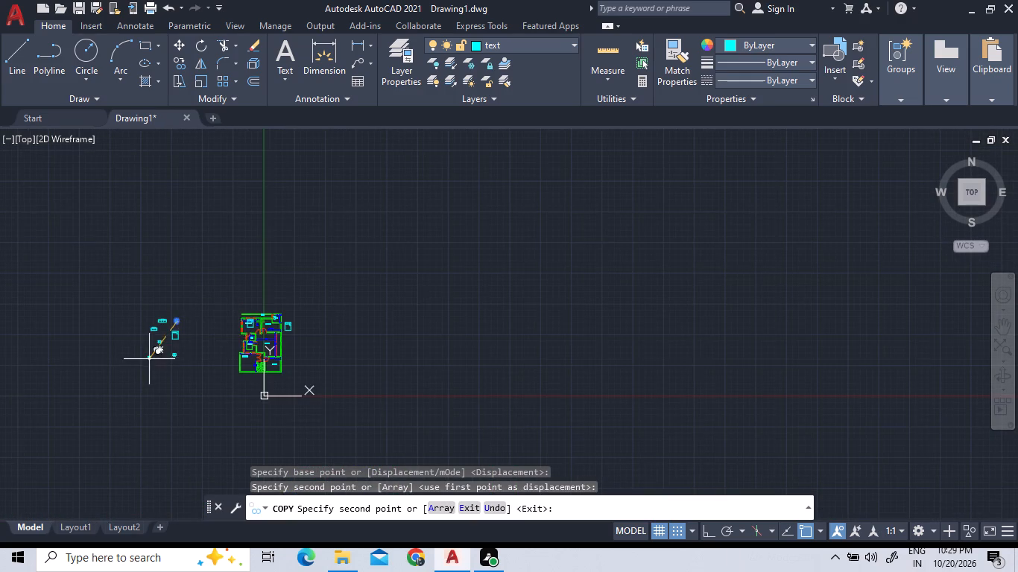
scroll(148, 357, up, 3)
scroll(581, 300, up, 1)
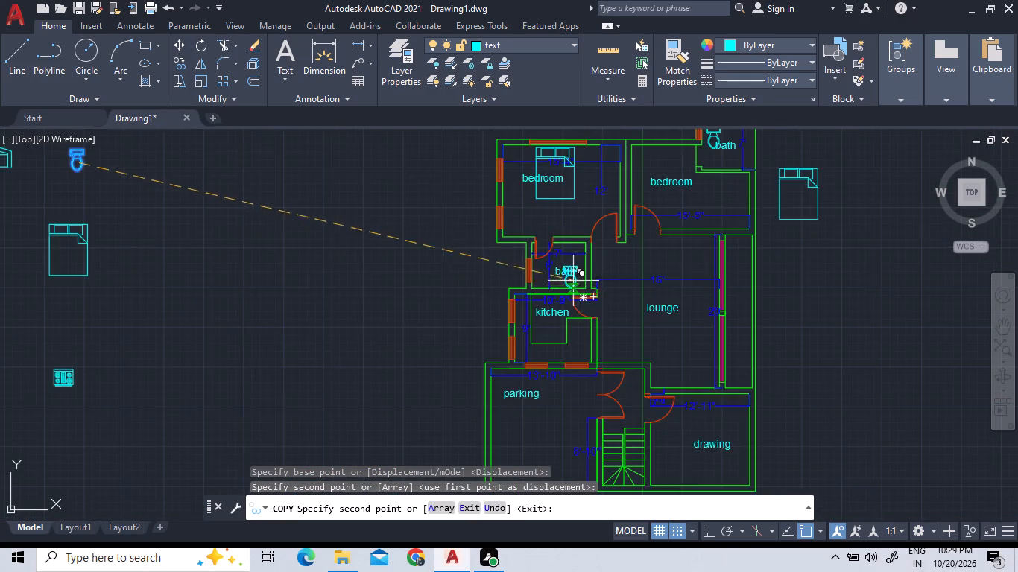
scroll(569, 271, up, 3)
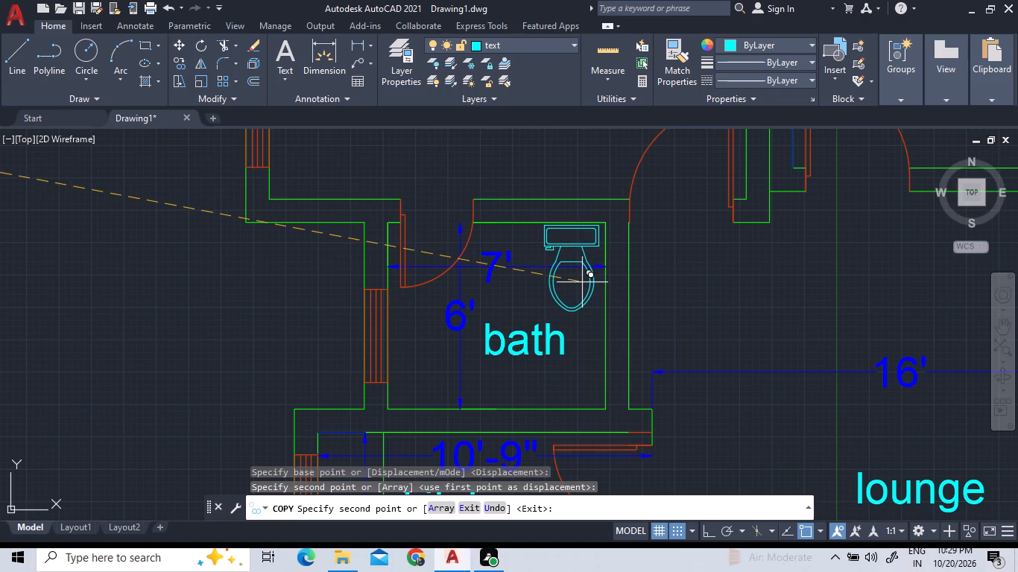
click(434, 362)
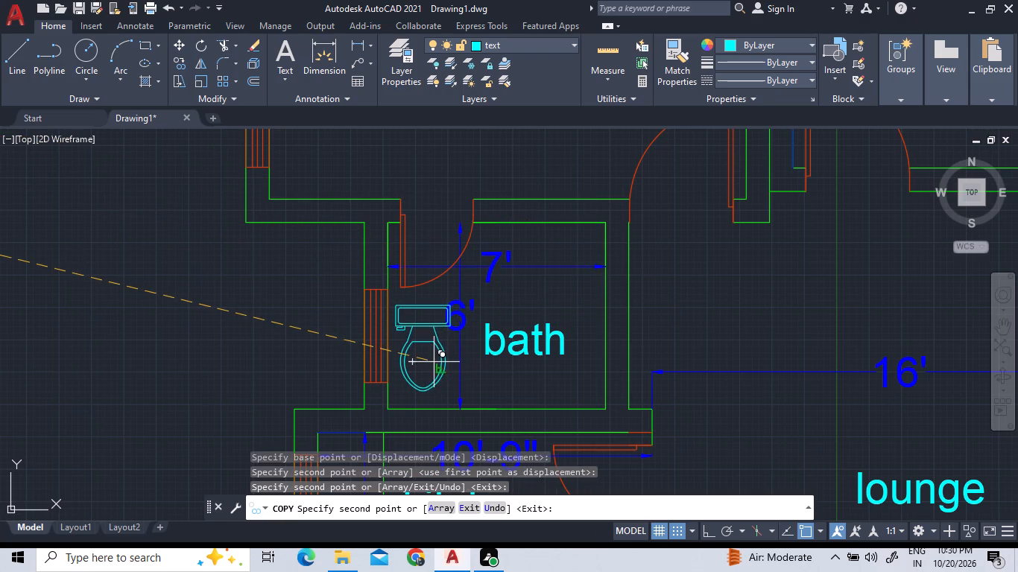
scroll(311, 375, down, 3)
scroll(392, 375, down, 2)
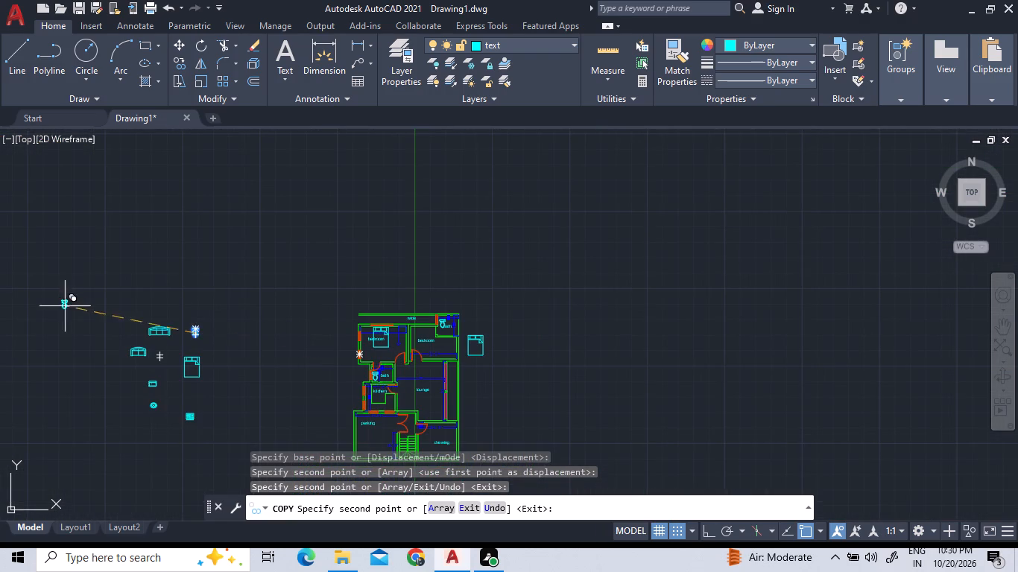
click(206, 285)
right_click(227, 311)
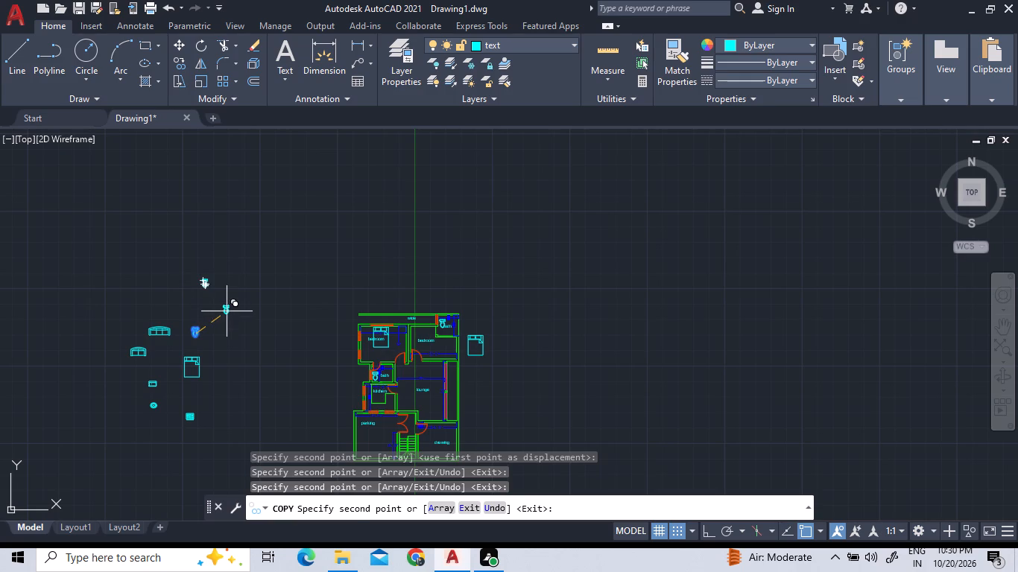
click(249, 324)
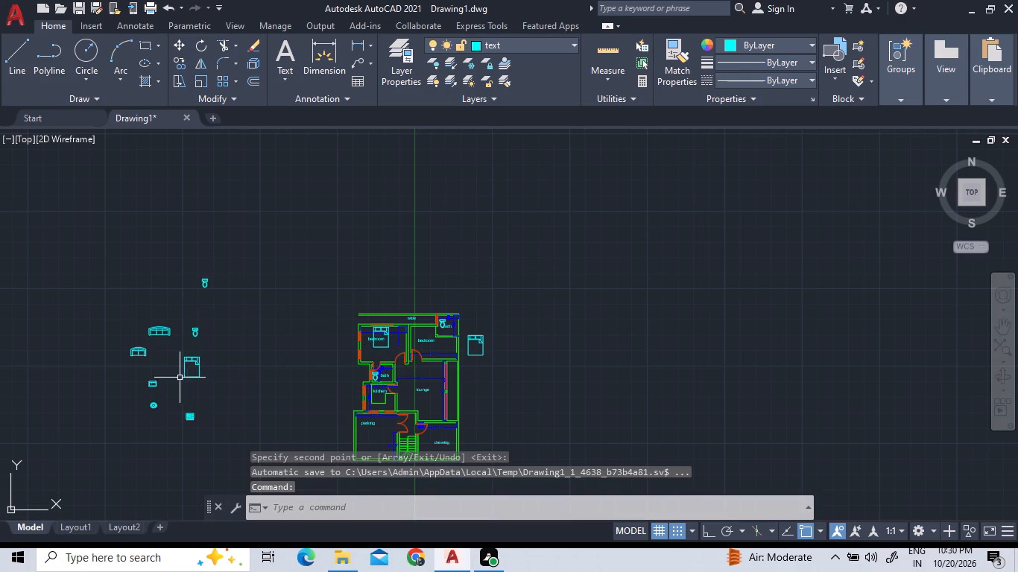
Copy the three-seat sofa from outside the plan into the upper part of the lounge, facing down.
click(168, 341)
click(151, 325)
right_click(151, 325)
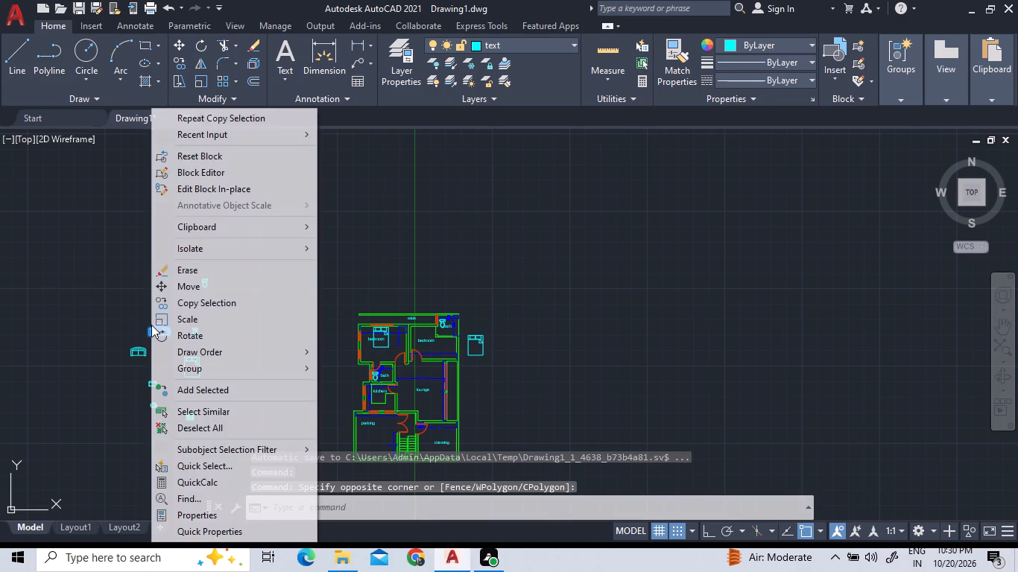
click(192, 304)
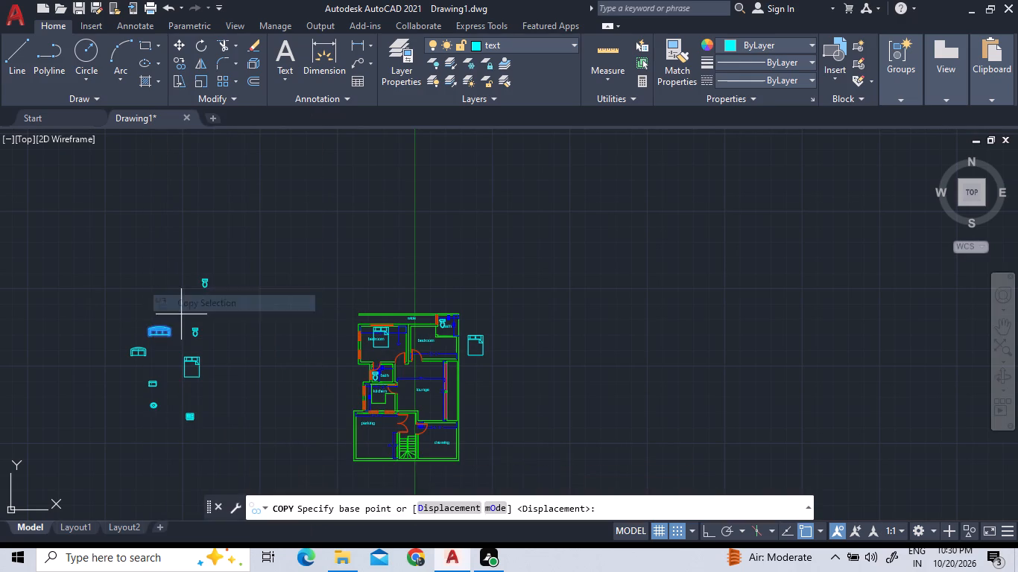
click(160, 331)
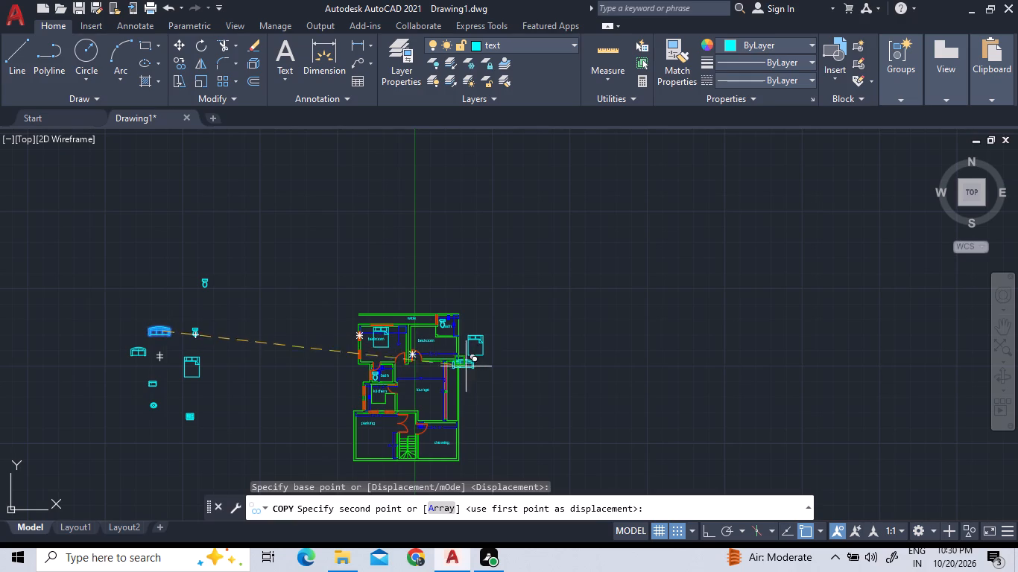
scroll(457, 385, up, 2)
scroll(386, 395, up, 2)
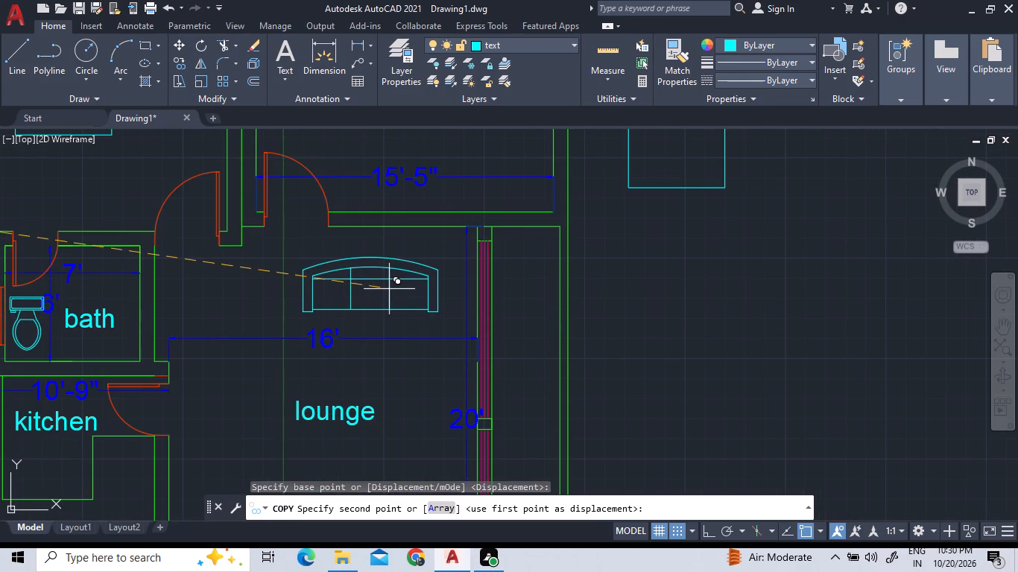
click(389, 289)
scroll(541, 290, down, 3)
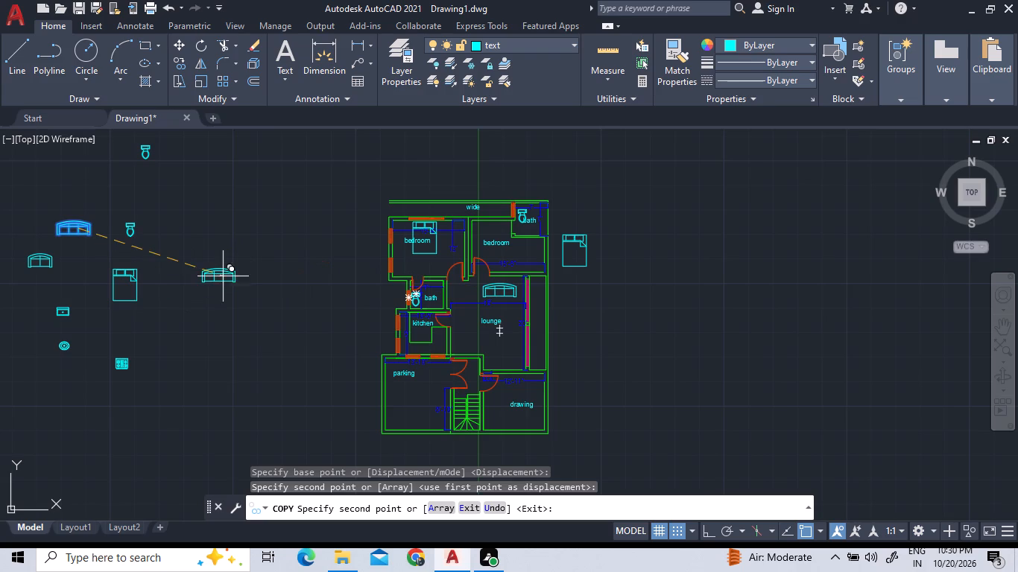
right_click(212, 274)
click(235, 285)
Copy the two-seat sofa into the lounge twice, side by side just below the three-seat sofa.
click(65, 279)
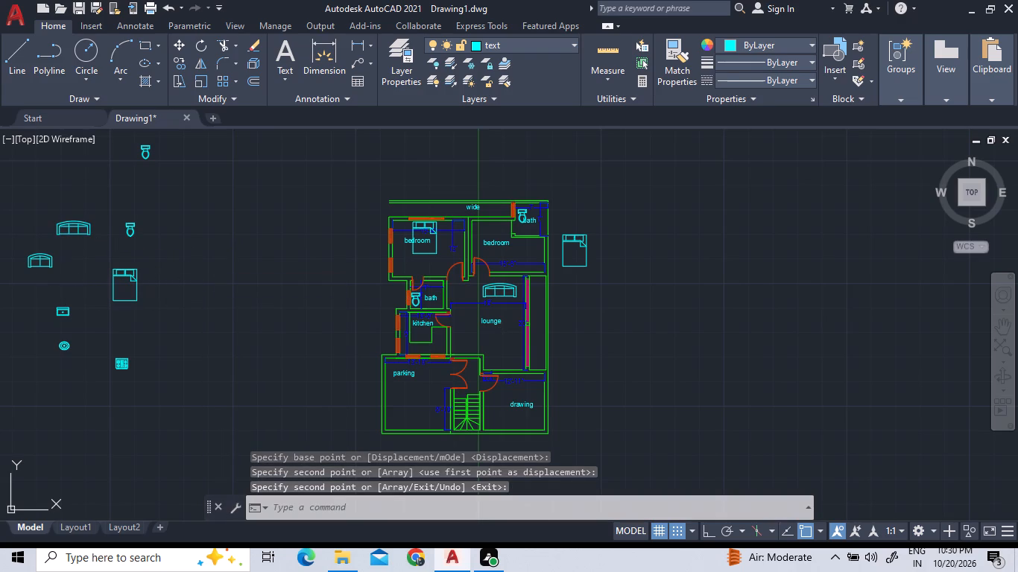
click(28, 261)
right_click(28, 261)
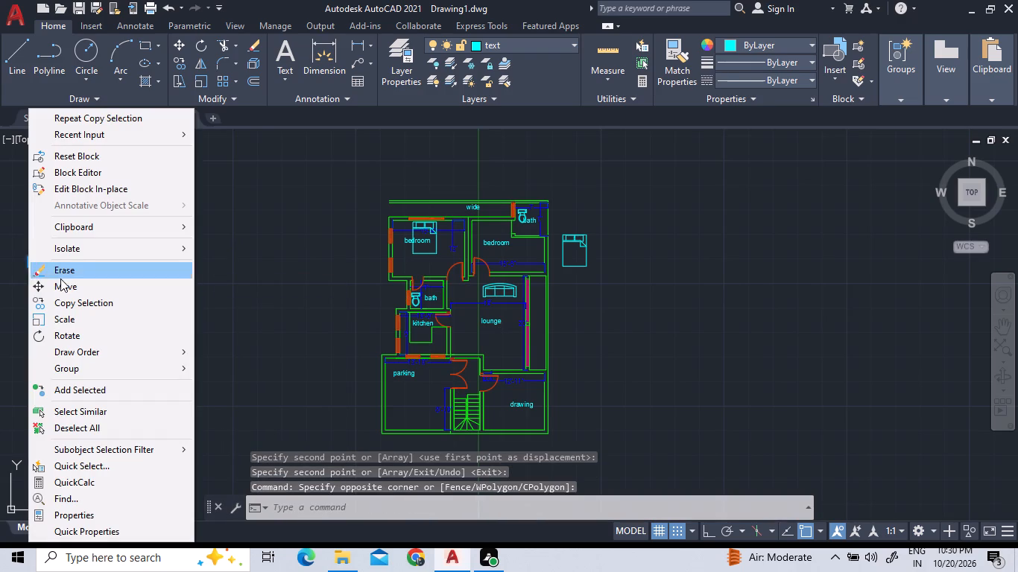
click(70, 299)
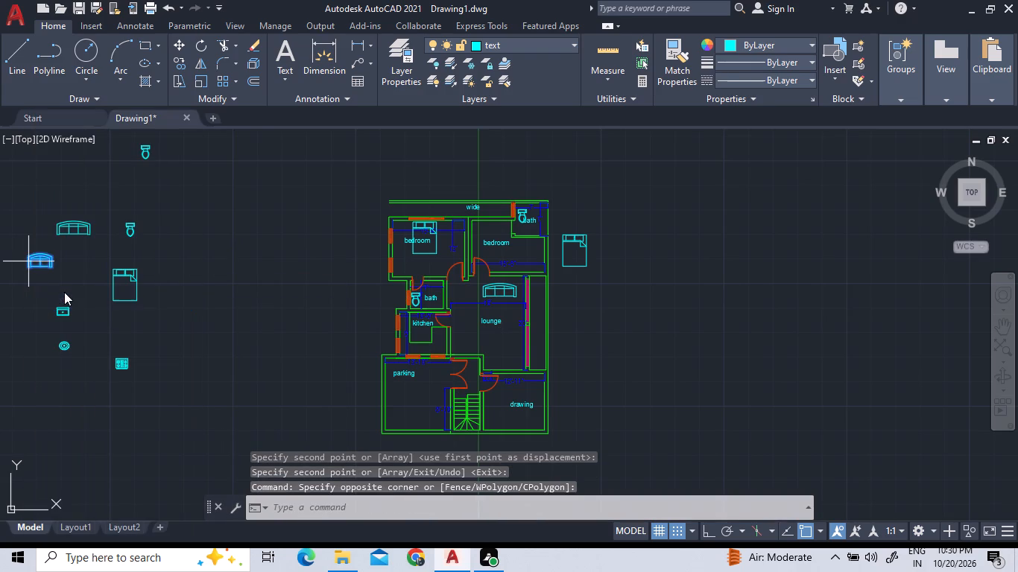
click(64, 292)
scroll(513, 340, up, 3)
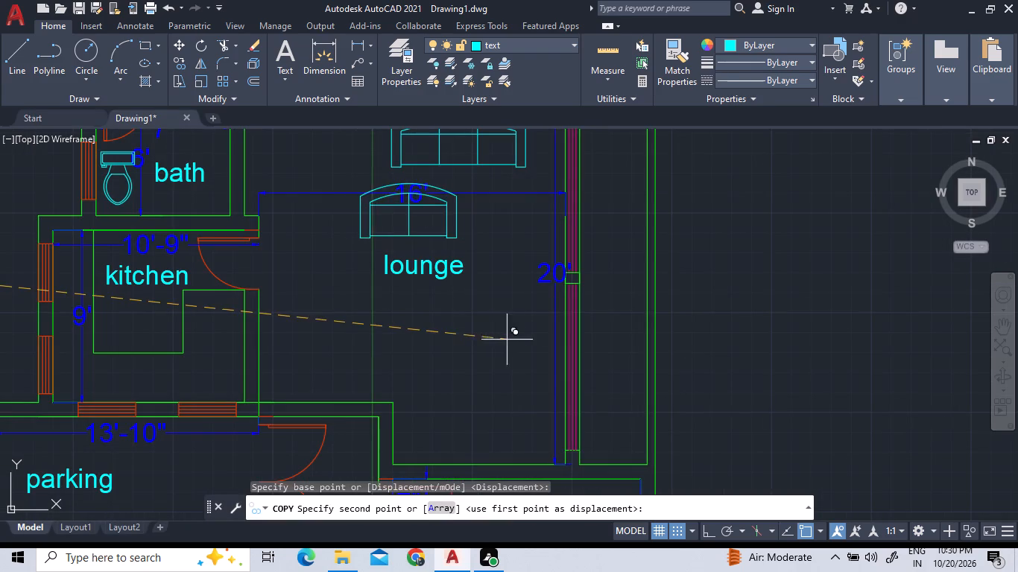
click(444, 352)
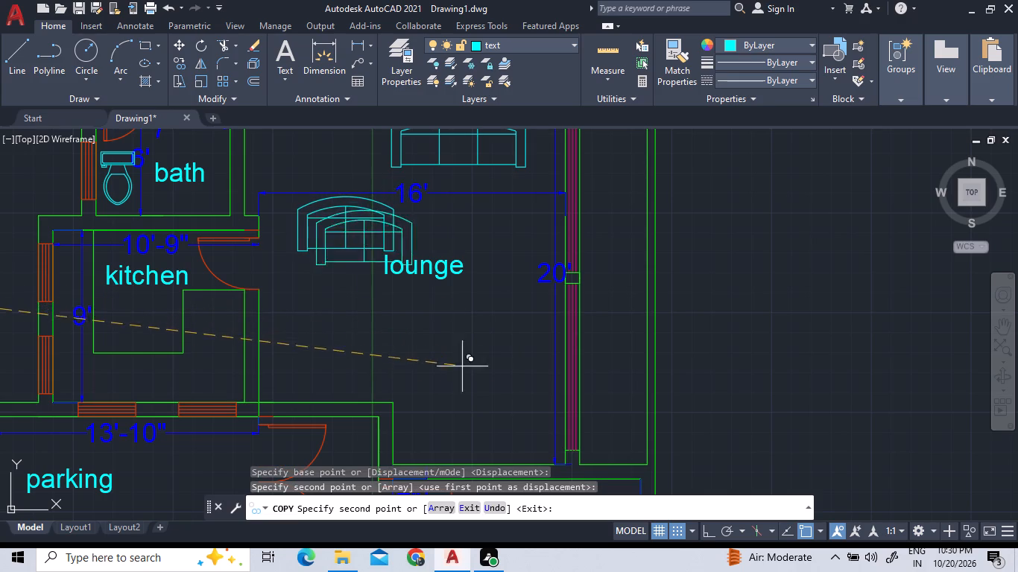
click(604, 349)
scroll(608, 417, down, 4)
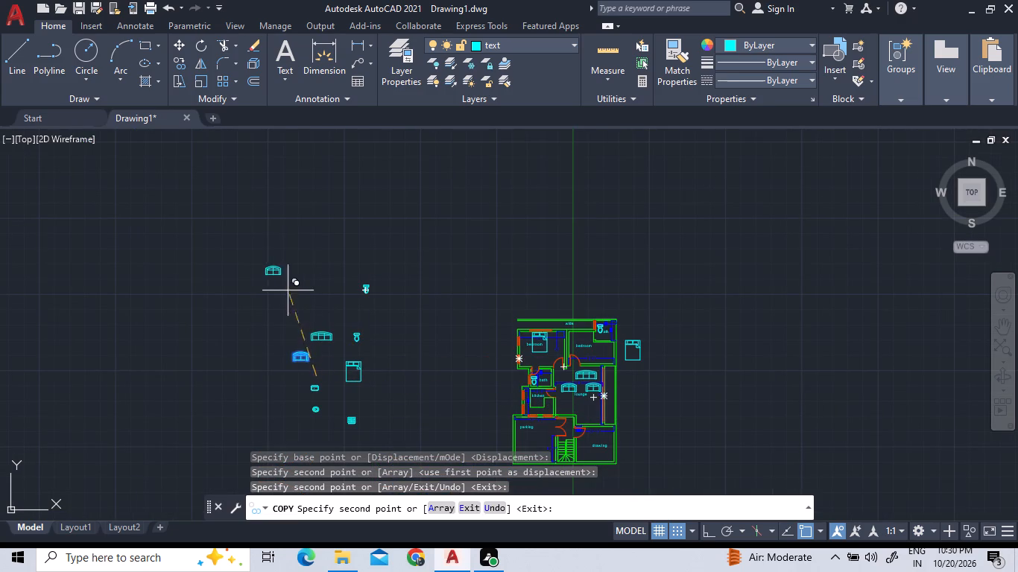
right_click(262, 308)
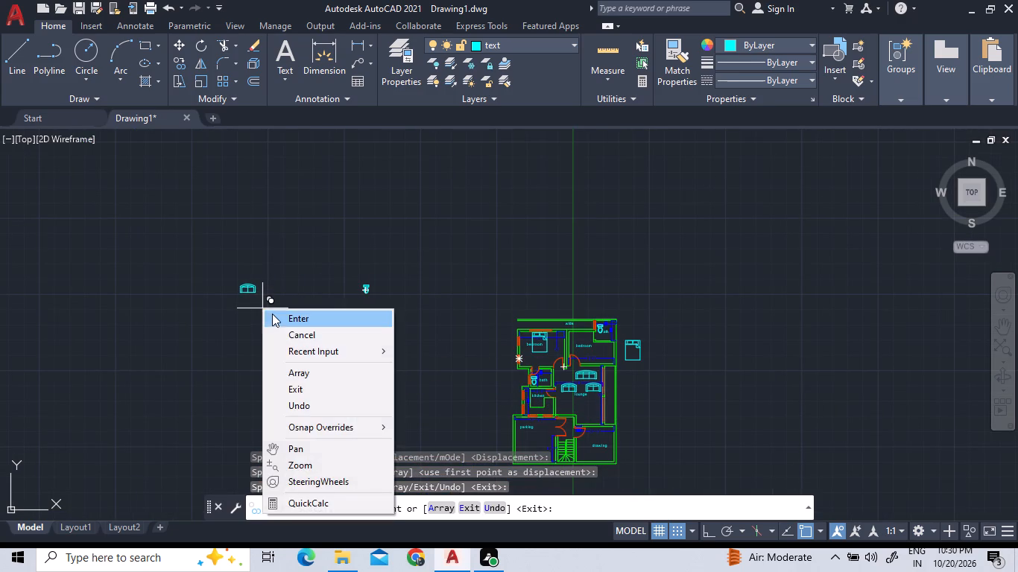
click(276, 317)
Copy the range-oven block from below the bed onto the kitchen's lower counter, between the counter edge and the bottom wall.
scroll(321, 413, up, 3)
scroll(342, 396, down, 3)
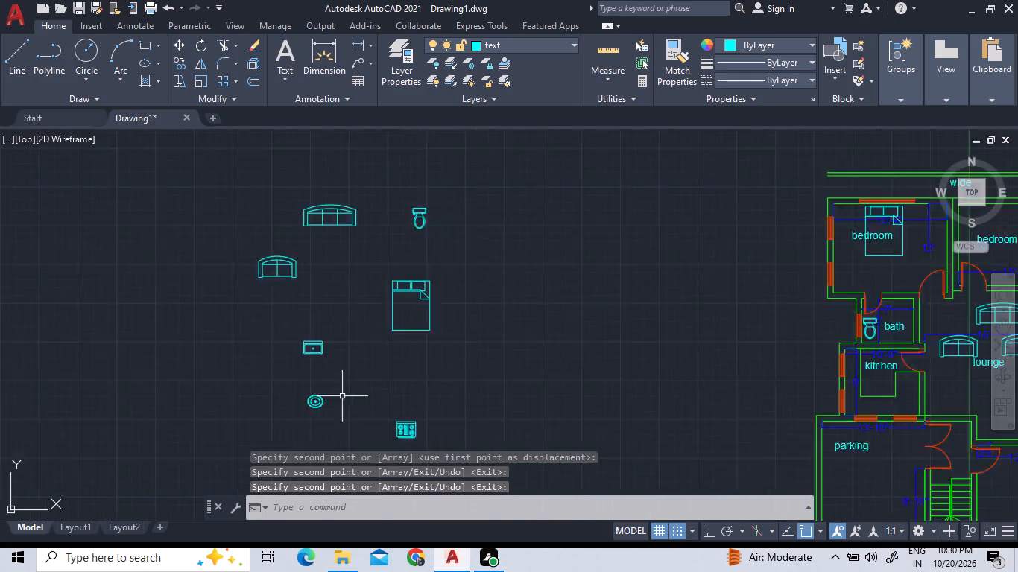
scroll(375, 428, up, 2)
click(392, 414)
click(323, 361)
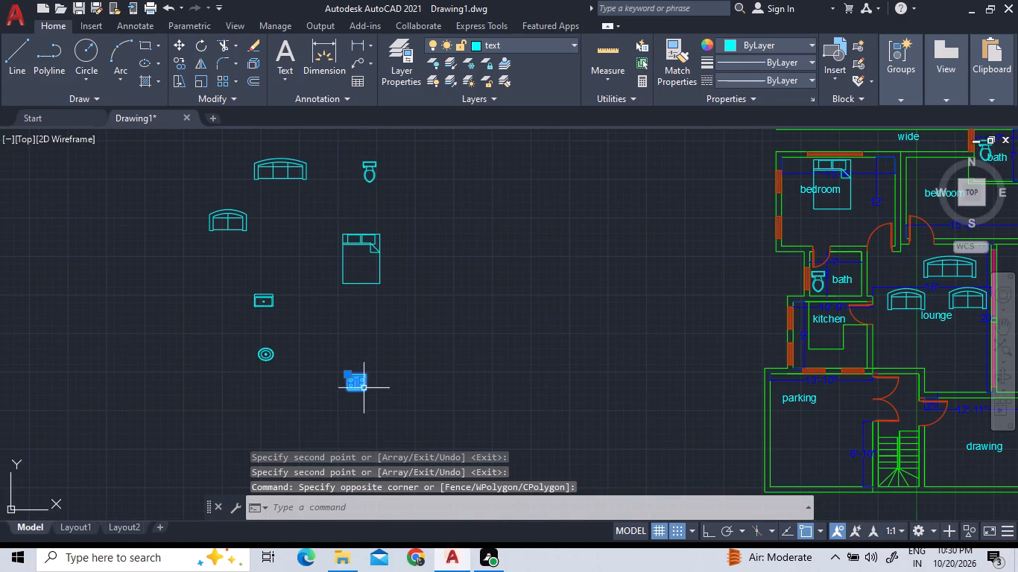
click(361, 385)
right_click(346, 384)
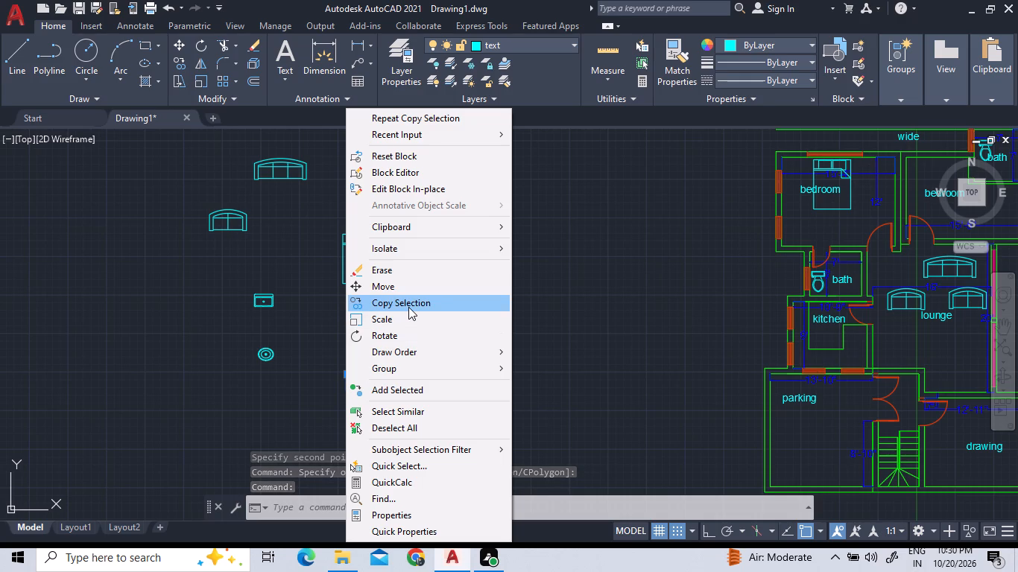
click(408, 307)
click(362, 379)
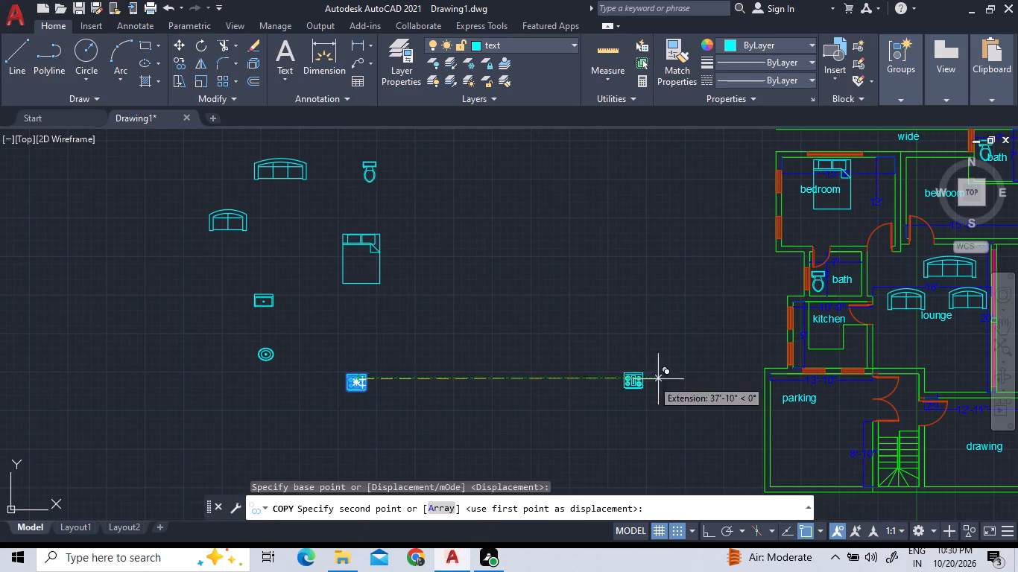
scroll(857, 352, up, 4)
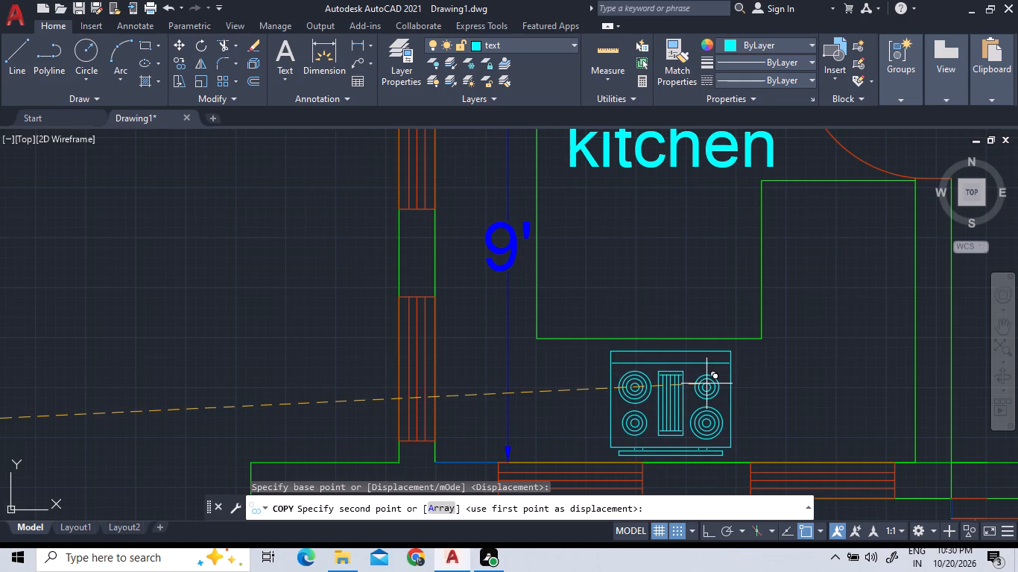
click(706, 381)
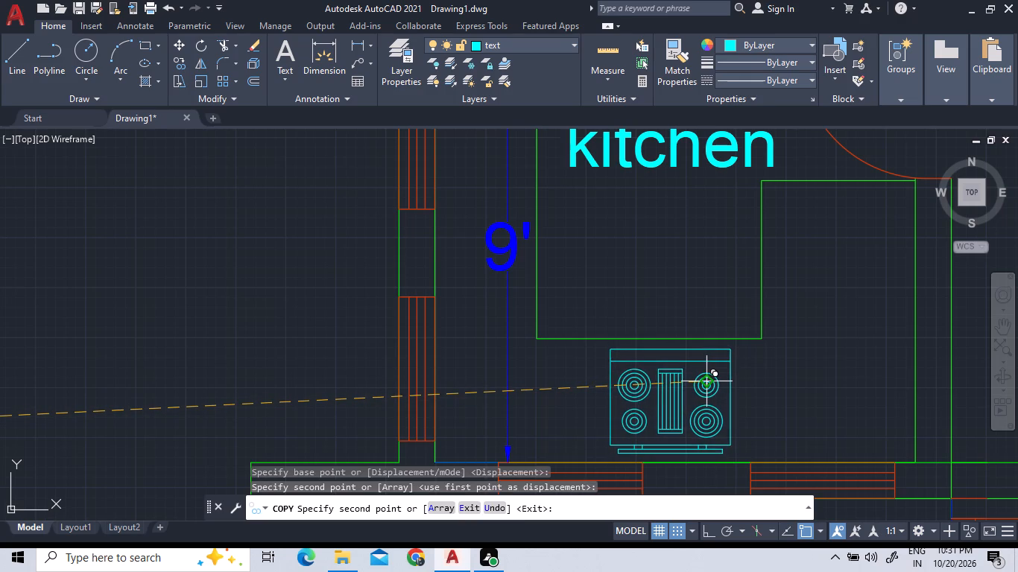
scroll(470, 347, down, 4)
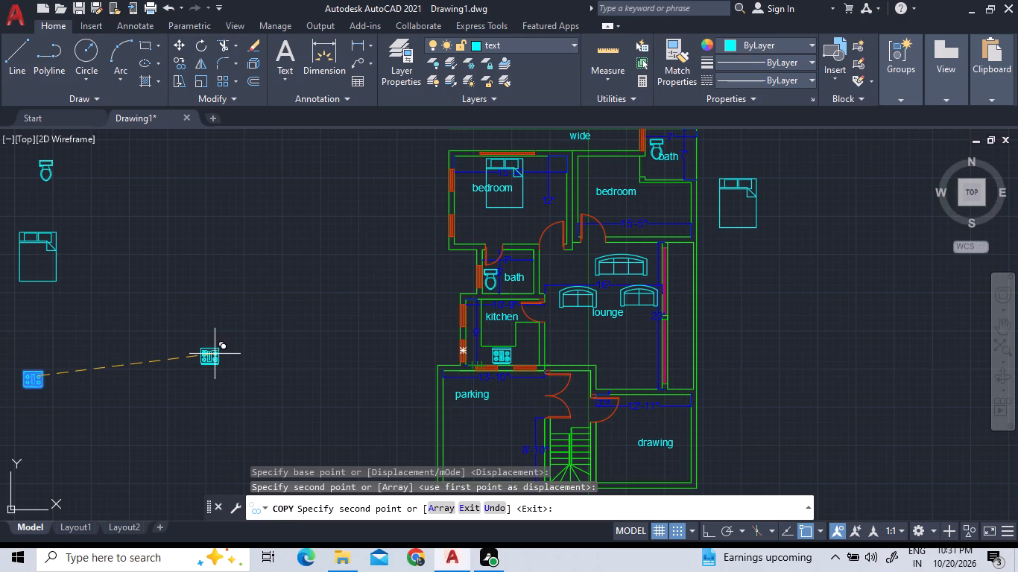
scroll(216, 355, down, 4)
scroll(108, 341, up, 3)
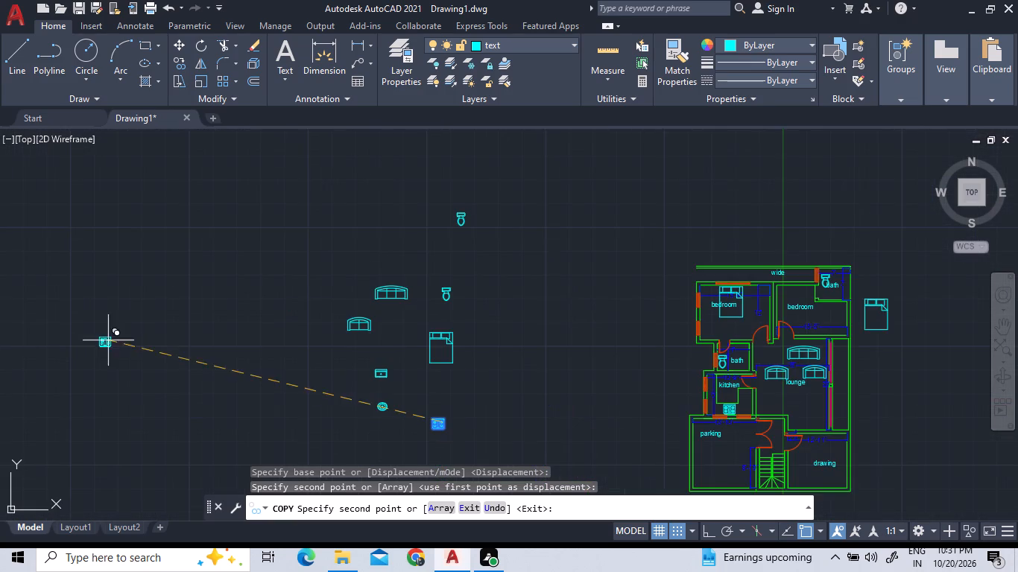
scroll(399, 444, up, 2)
right_click(438, 352)
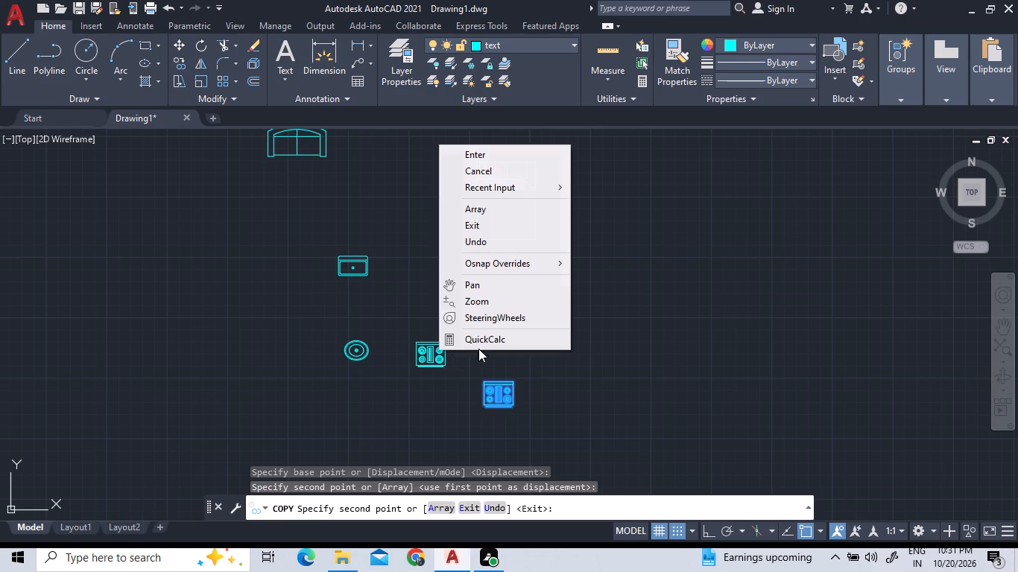
click(480, 173)
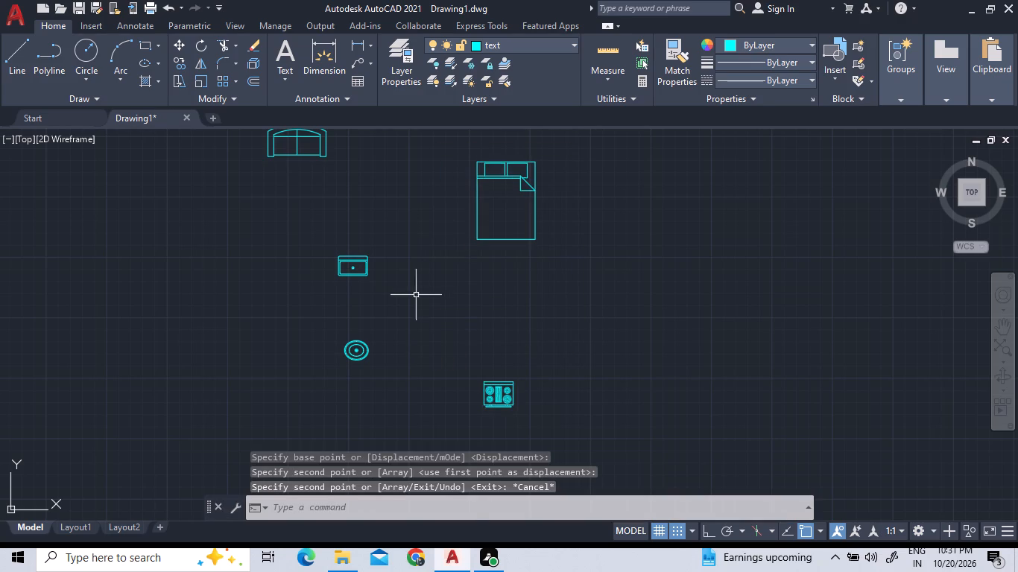
Copy the sink block from outside the plan into the kitchen, onto the left counter beside the lower window.
click(414, 296)
click(182, 203)
right_click(361, 264)
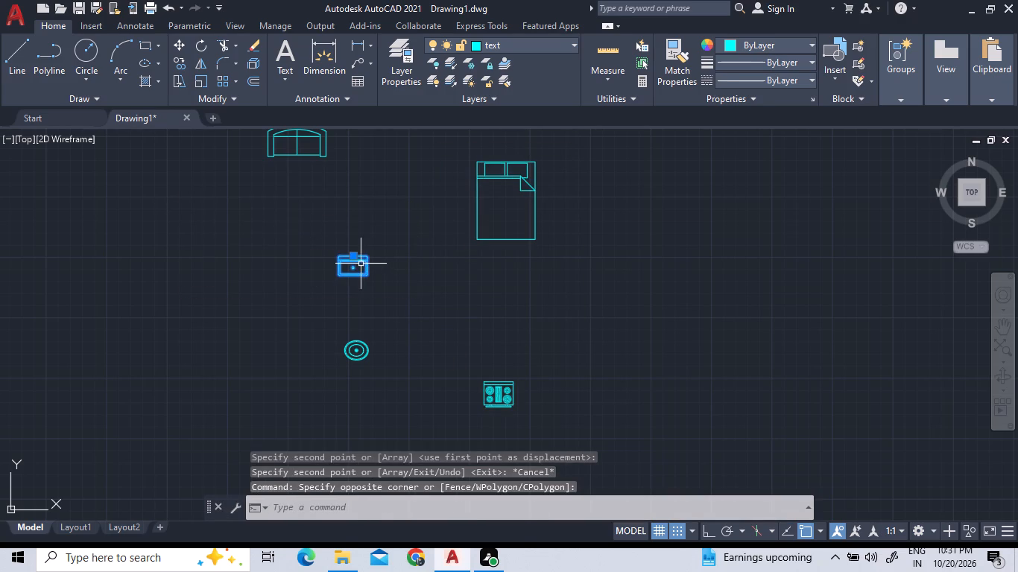
click(391, 305)
click(381, 297)
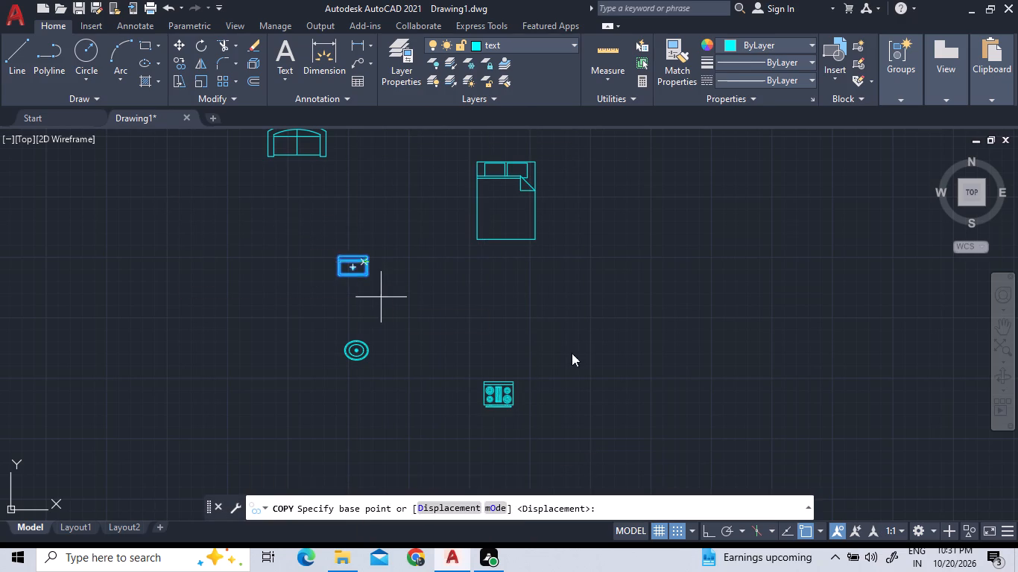
scroll(339, 277, down, 3)
scroll(566, 300, up, 2)
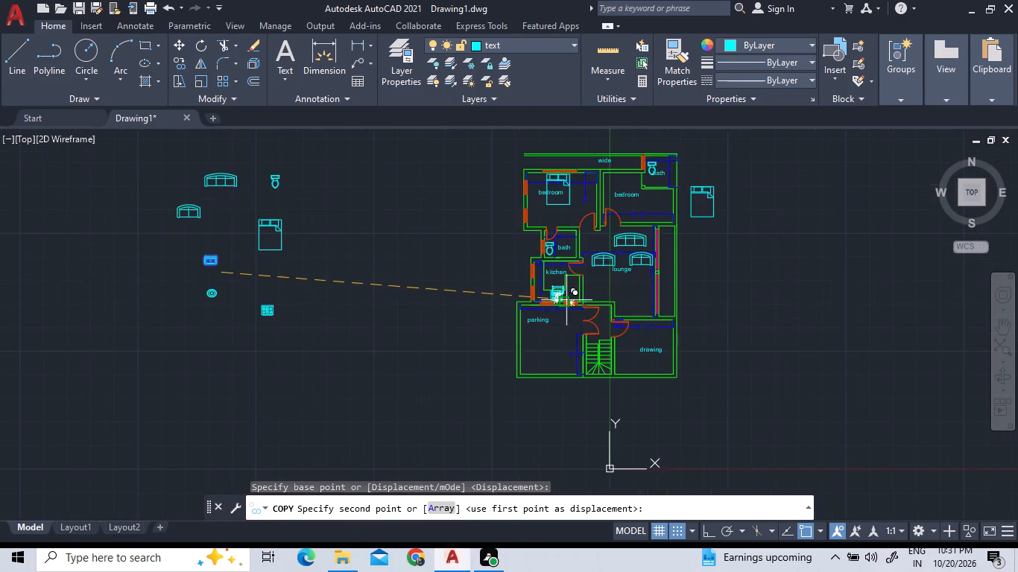
scroll(567, 302, up, 4)
scroll(503, 270, up, 2)
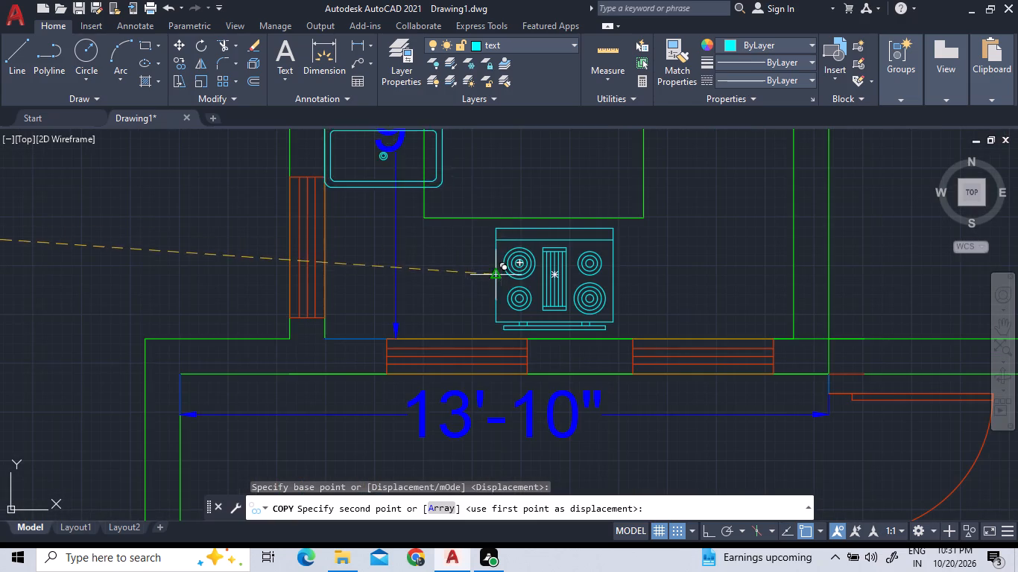
click(510, 322)
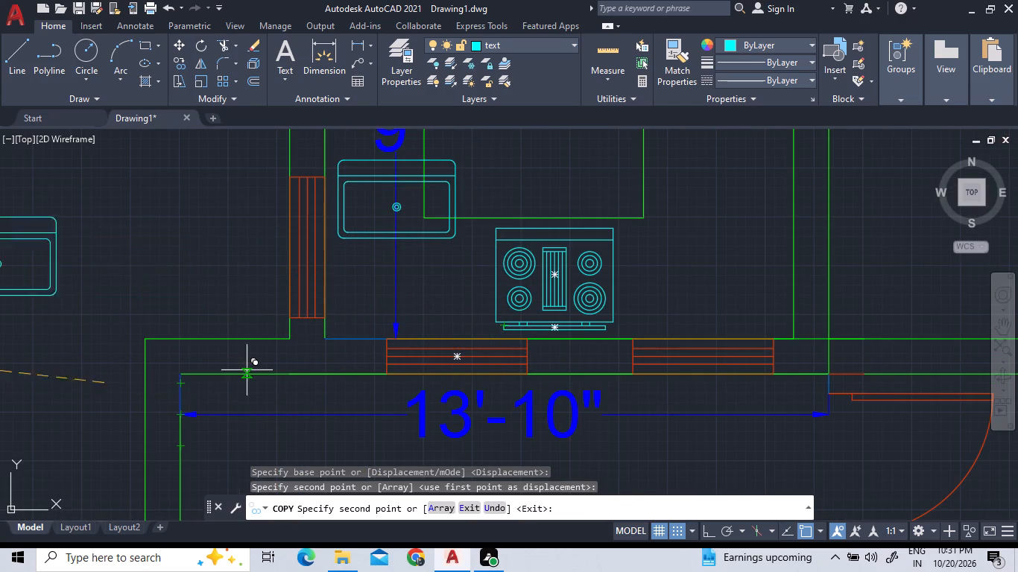
right_click(245, 368)
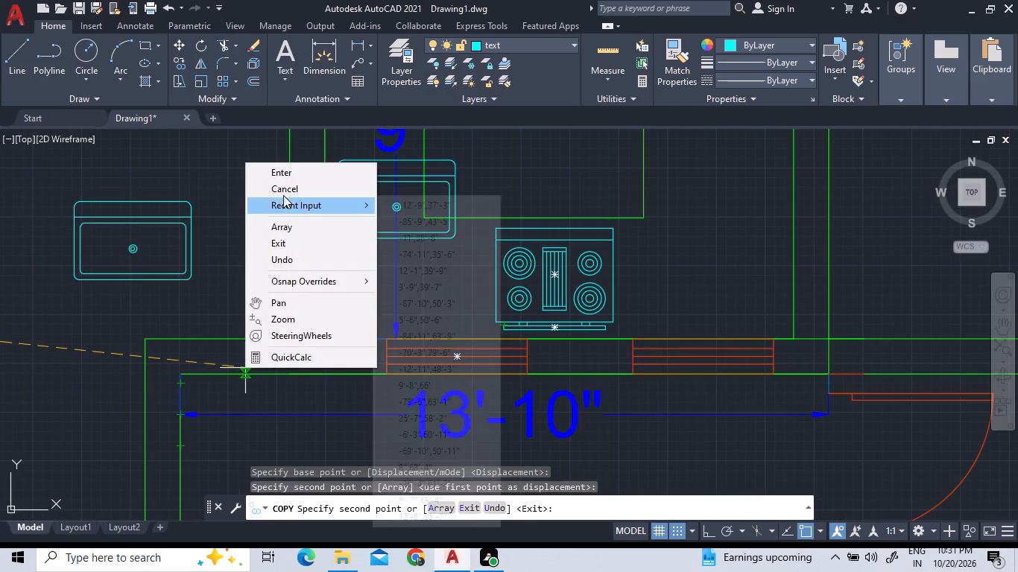
click(288, 188)
Rotate the kitchen sink 90 degrees about its upper-right corner with Ortho on, so its back faces the left wall.
scroll(324, 357, down, 2)
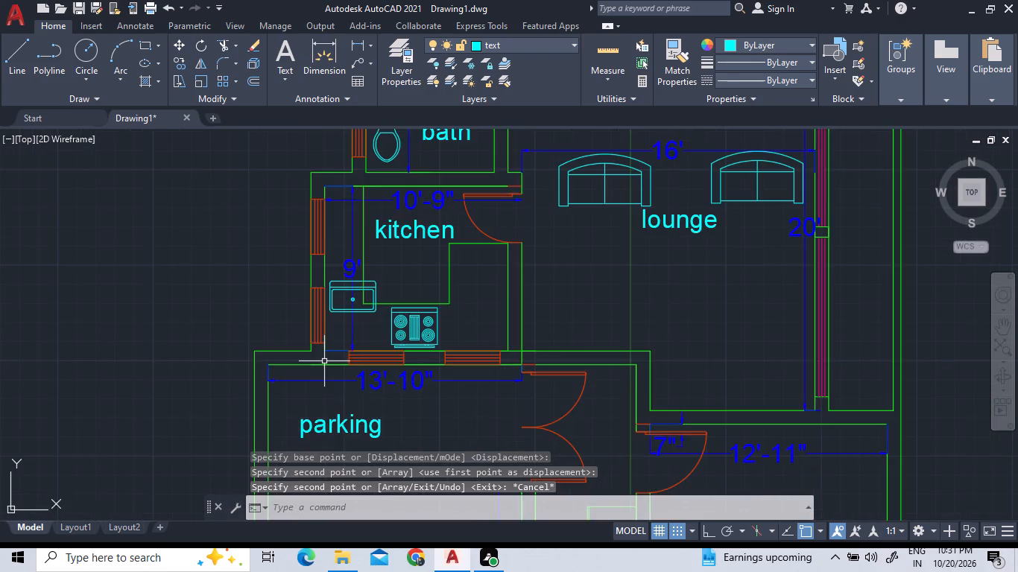
scroll(325, 368, down, 3)
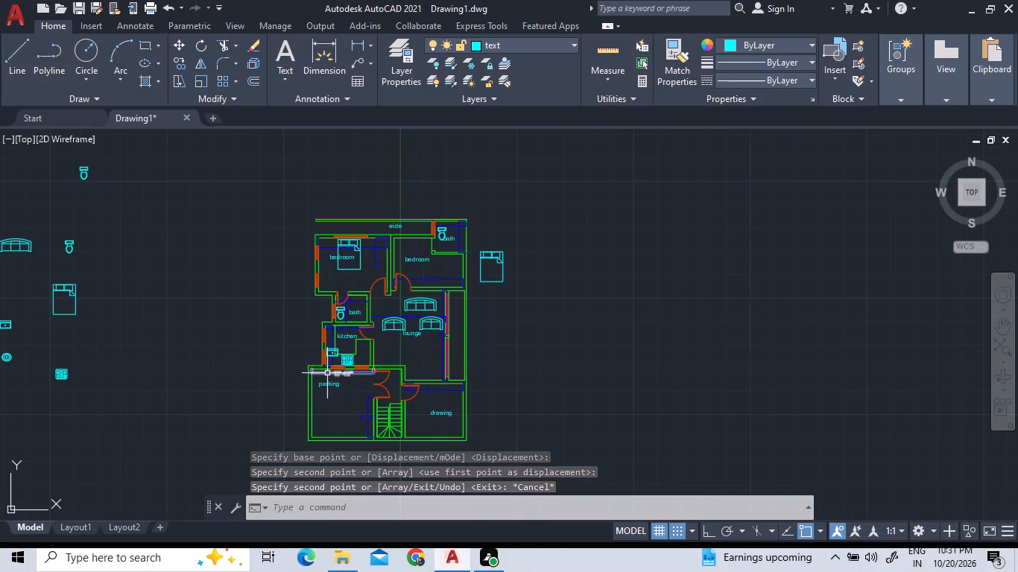
scroll(317, 358, up, 3)
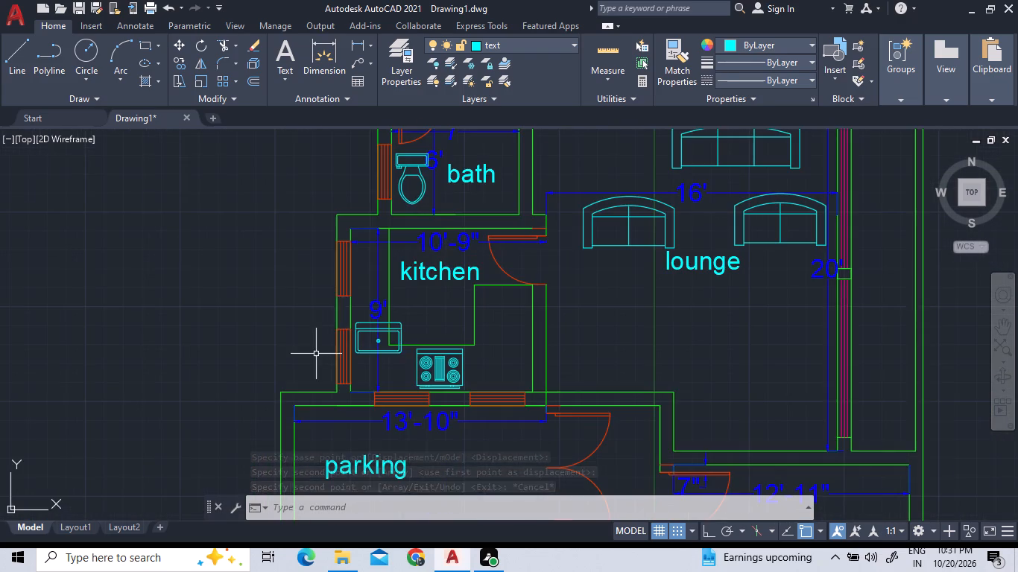
scroll(387, 339, up, 2)
click(415, 320)
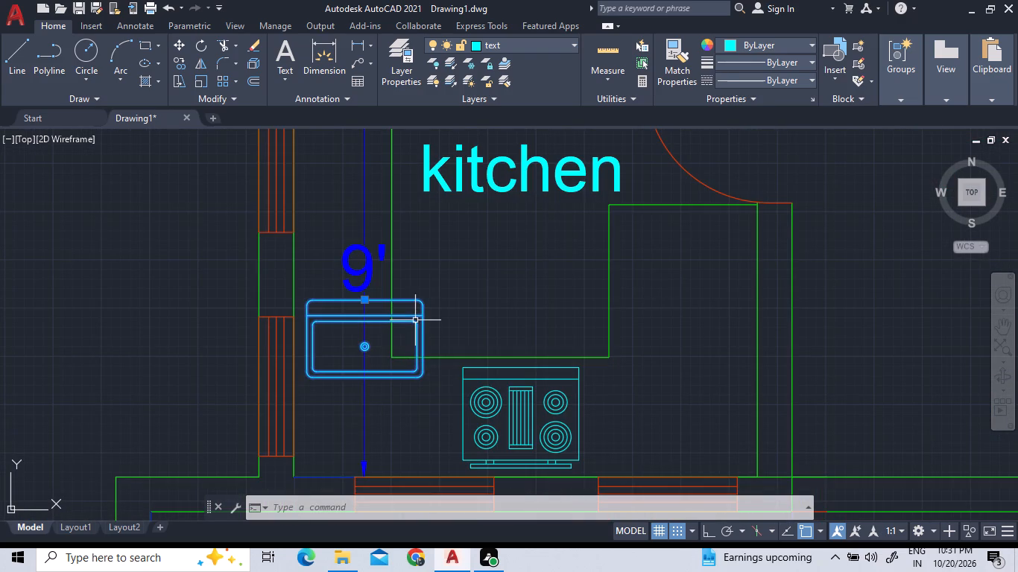
right_click(426, 265)
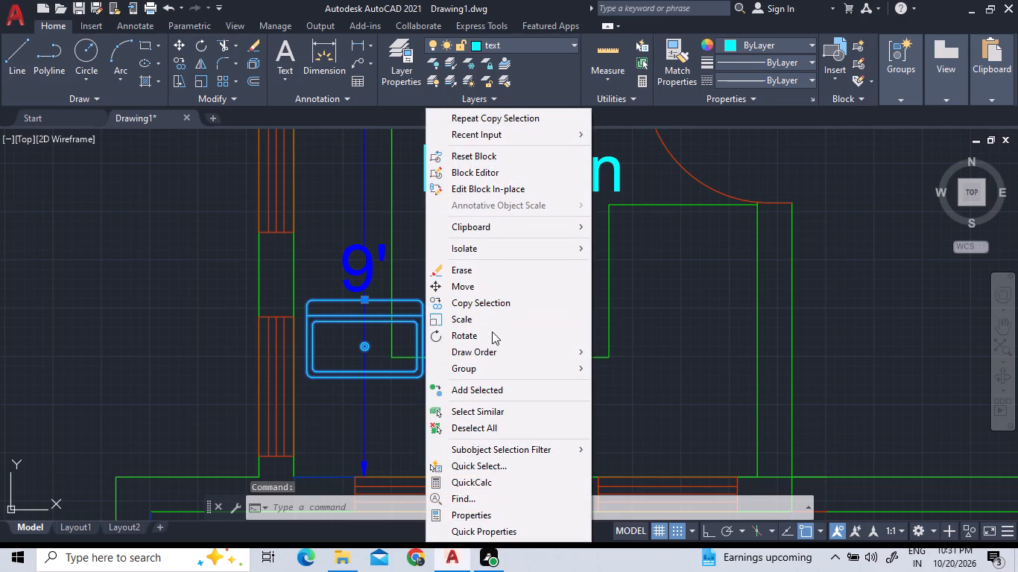
click(492, 333)
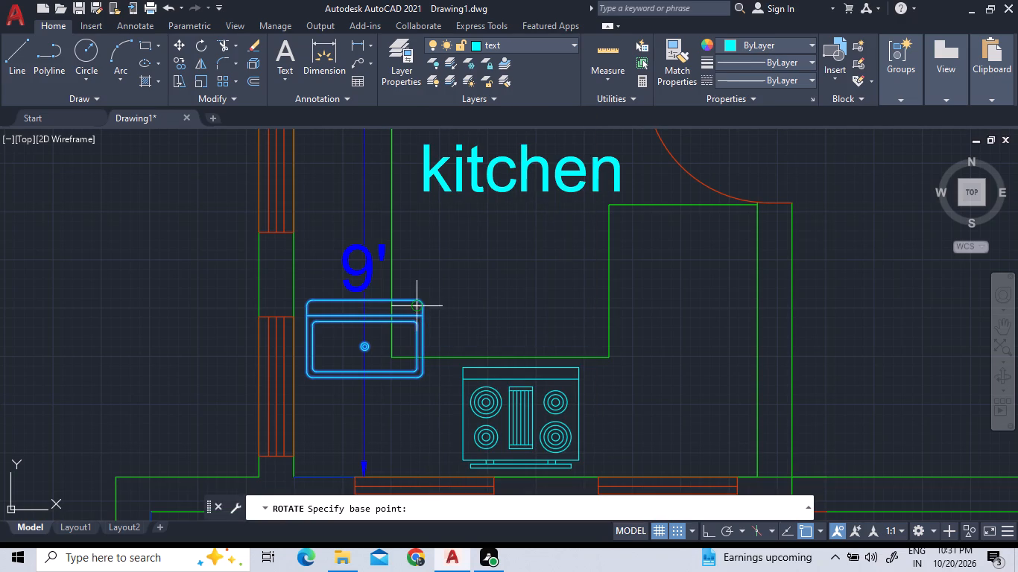
click(421, 299)
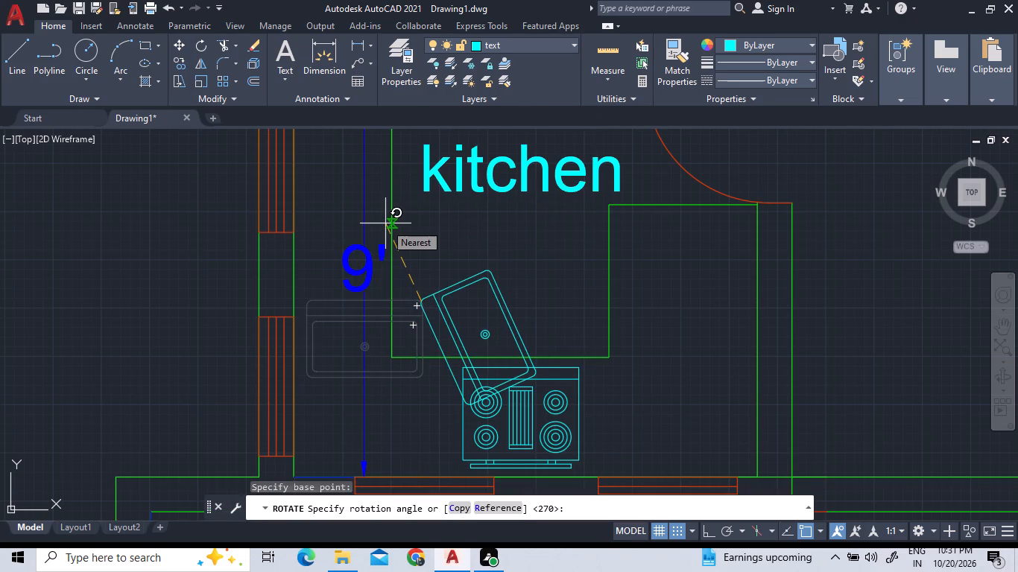
key(F8)
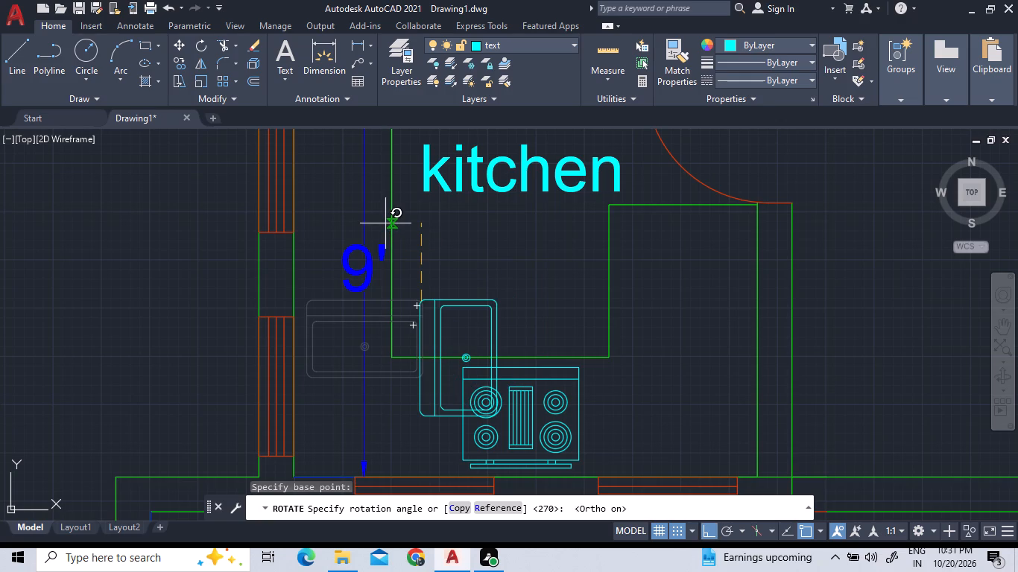
click(409, 238)
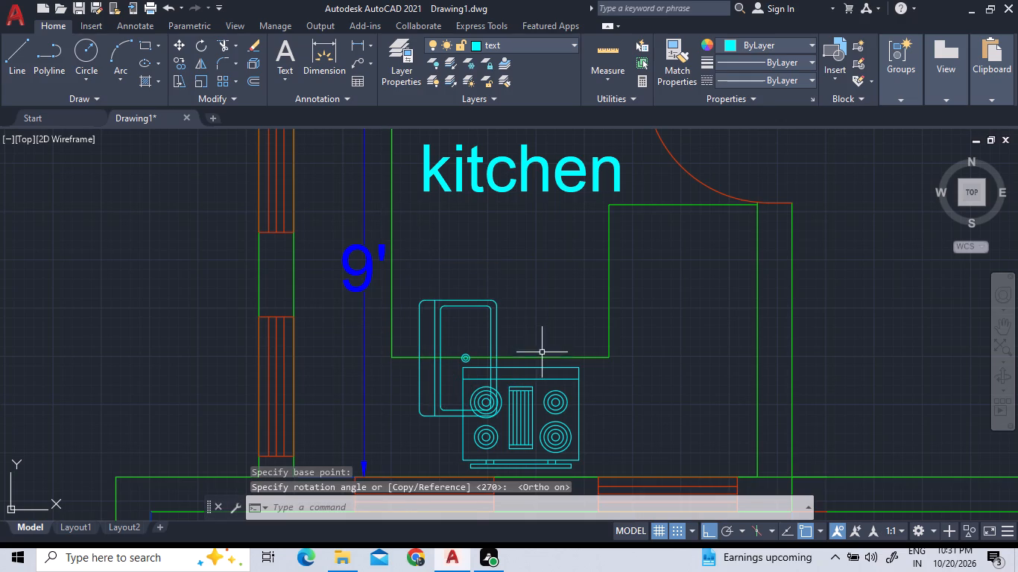
Move the rotated sink with Ortho off onto the kitchen's left counter, between the window wall and the counter edge.
click(529, 343)
click(464, 312)
right_click(464, 312)
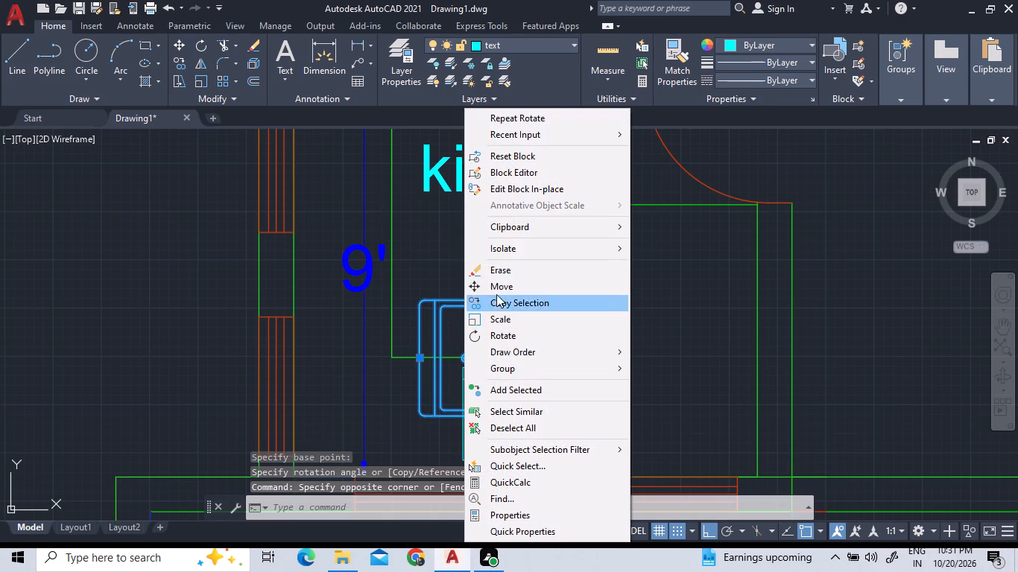
click(496, 293)
click(478, 329)
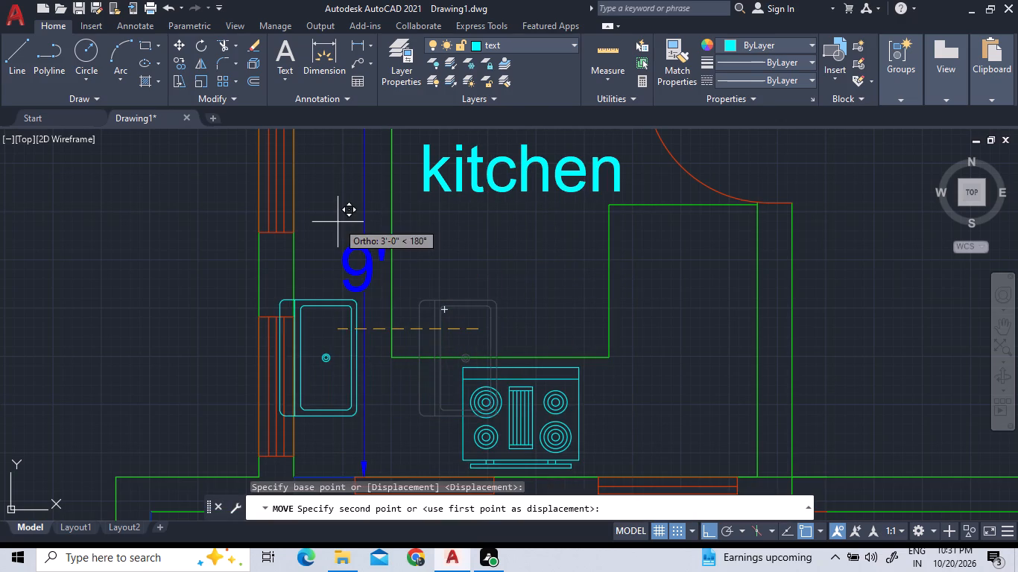
scroll(352, 229, up, 2)
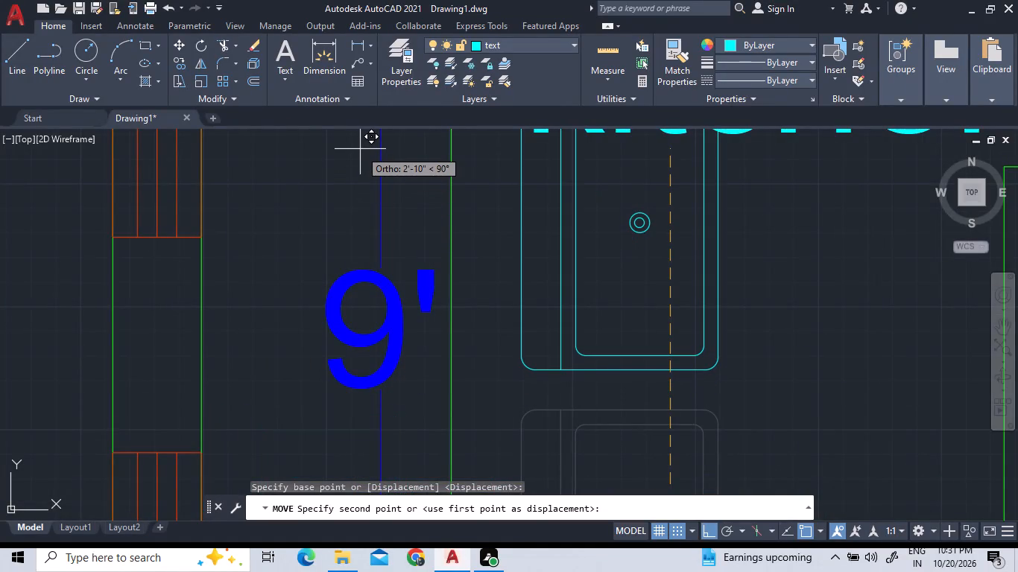
key(F8)
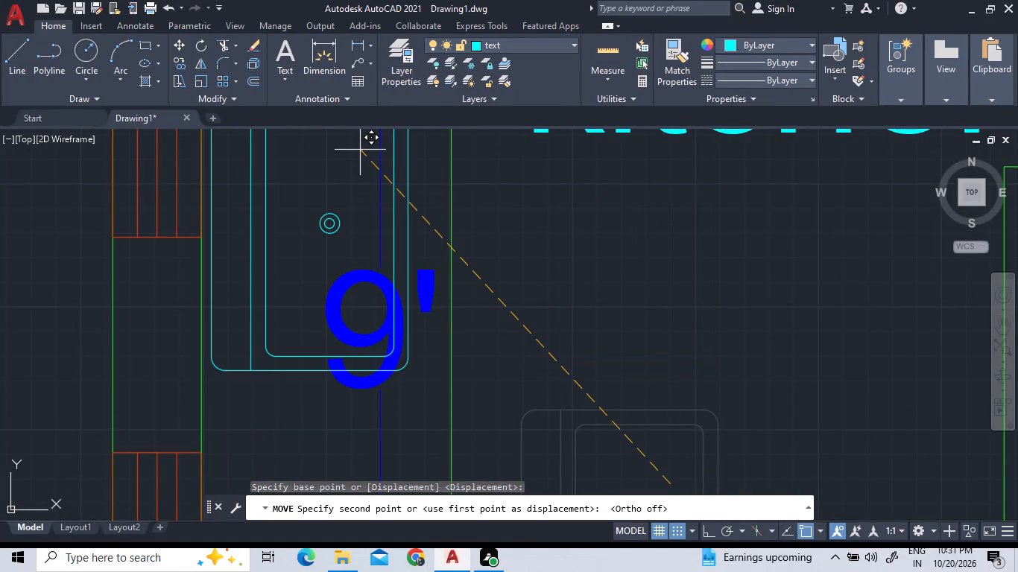
click(385, 274)
scroll(408, 236, down, 3)
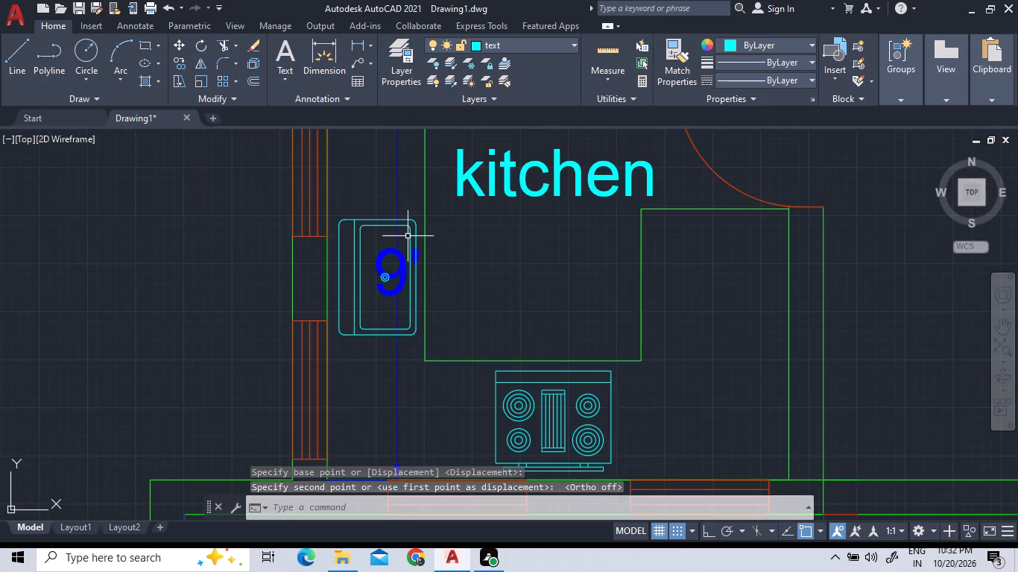
Rotate the three-seat sofa and both two-seat sofas in the lounge together by 270 degrees, with their backs toward the right wall.
scroll(584, 404, down, 3)
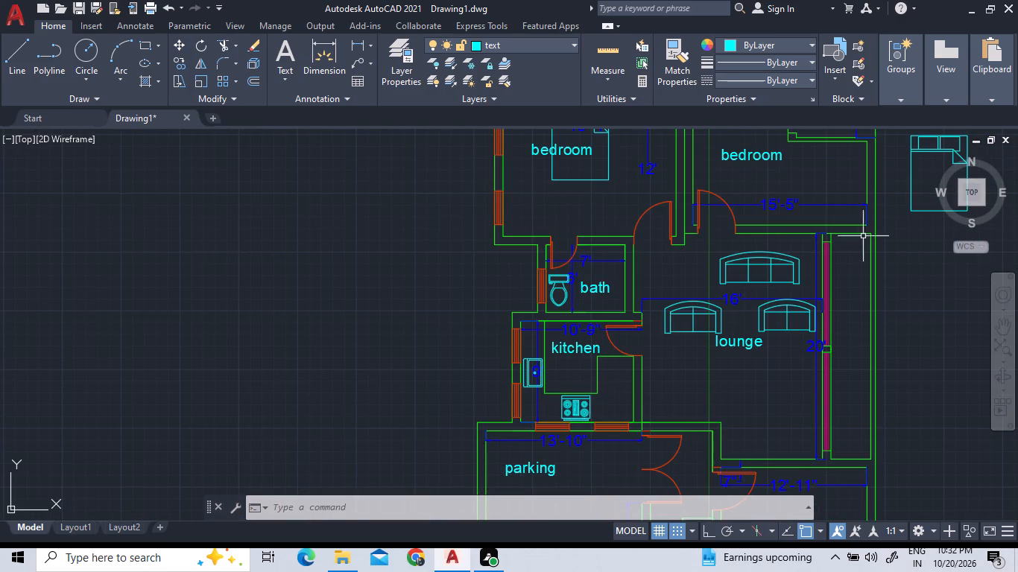
scroll(801, 256, up, 2)
click(763, 455)
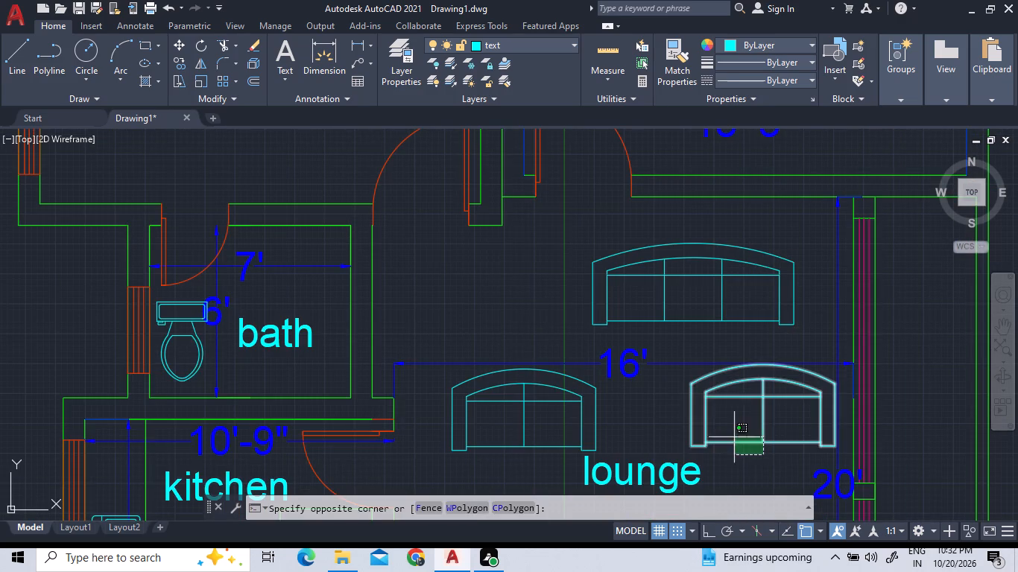
click(696, 417)
drag(621, 423, 610, 423)
click(449, 389)
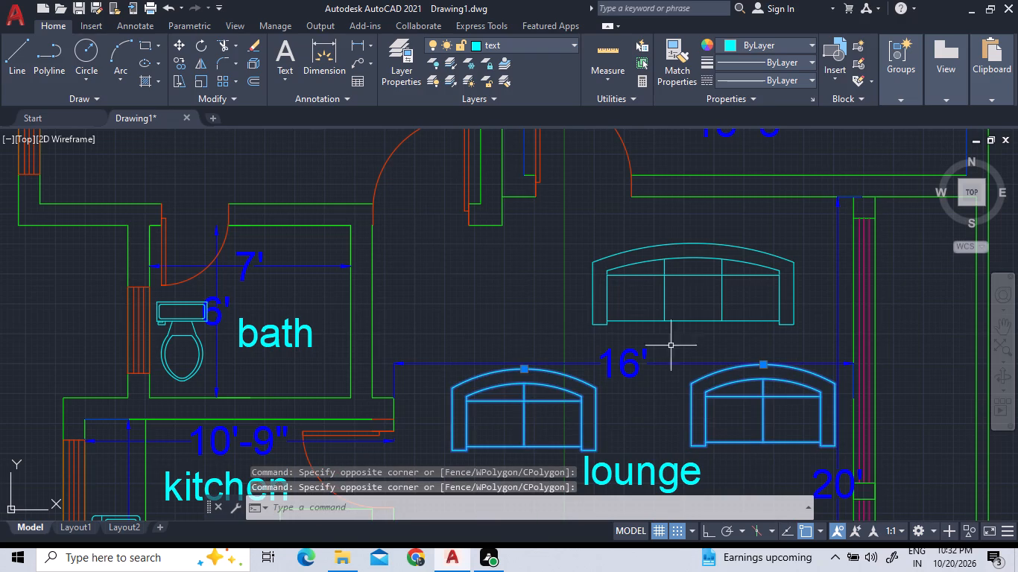
click(800, 333)
click(749, 302)
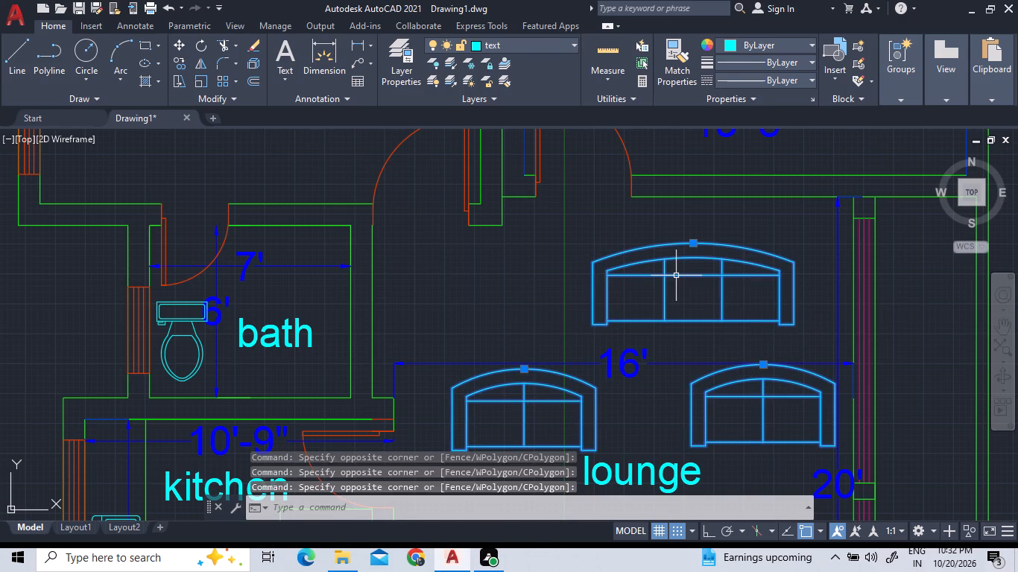
right_click(673, 276)
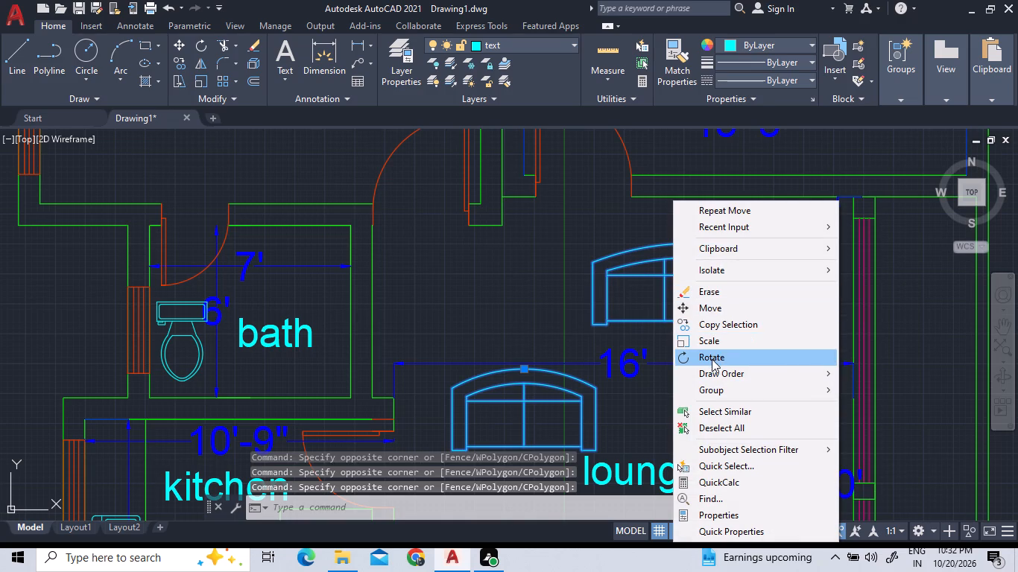
click(712, 359)
click(776, 323)
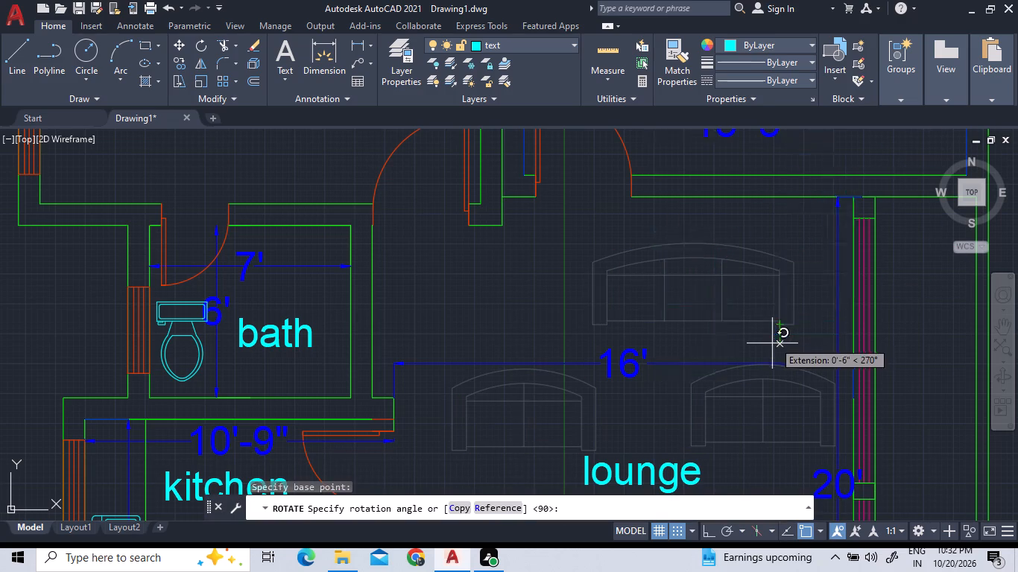
click(772, 344)
Move the rotated three-seat sofa down beside the lounge's right wall, to the right of the room label.
scroll(783, 376, down, 3)
scroll(794, 299, up, 1)
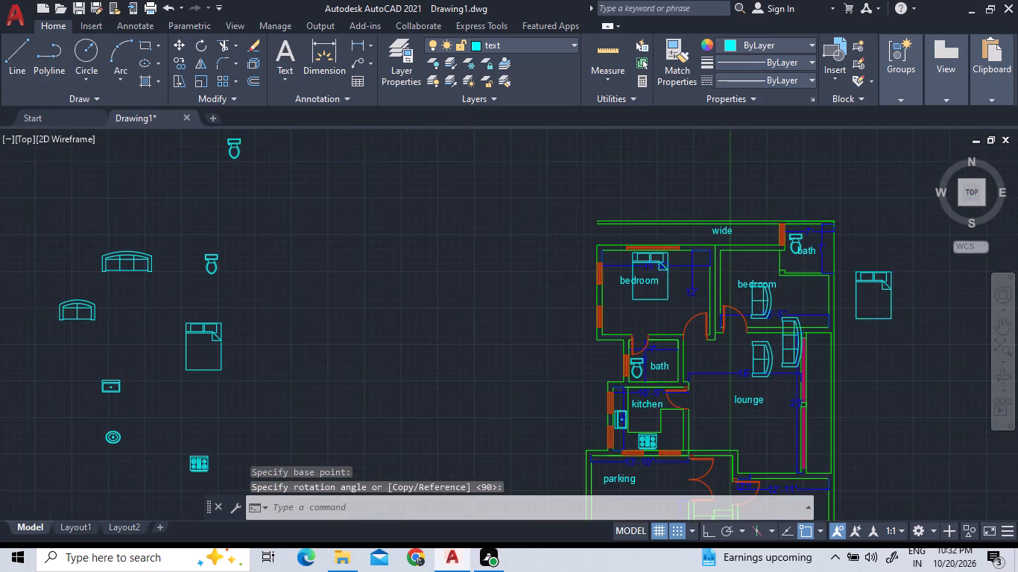
scroll(794, 299, up, 1)
scroll(790, 300, down, 1)
scroll(799, 401, up, 3)
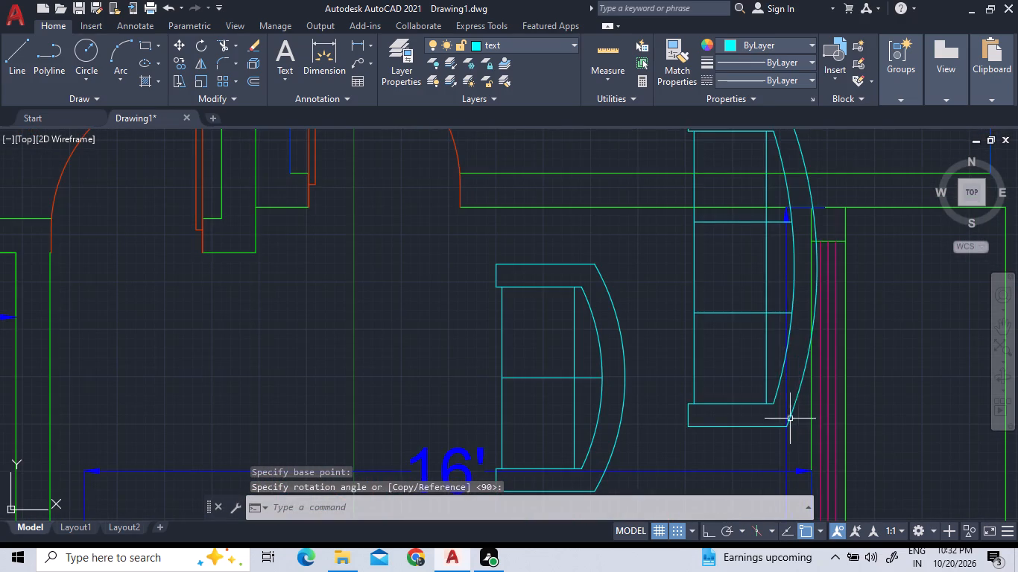
click(783, 439)
click(750, 381)
right_click(744, 373)
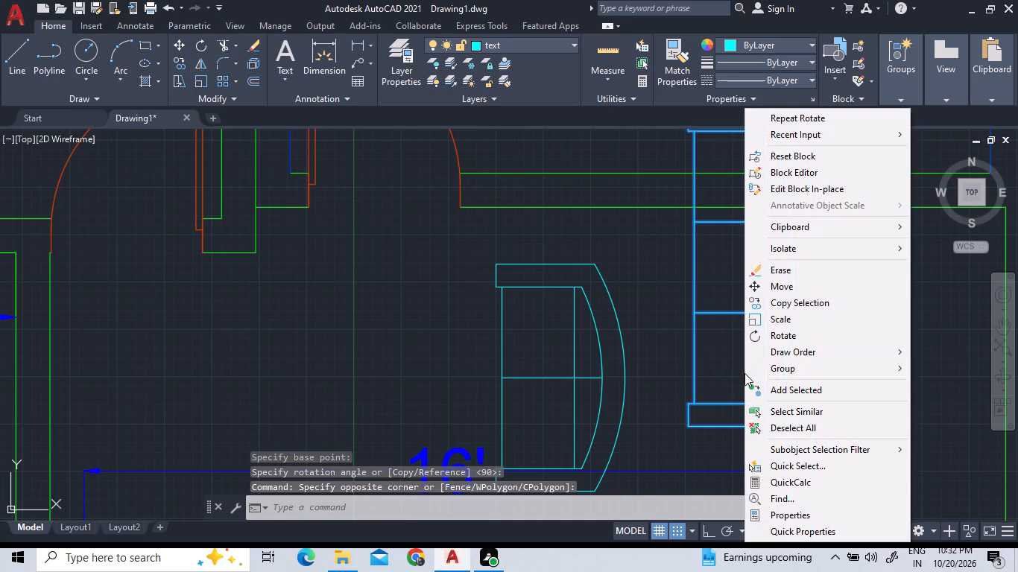
click(791, 289)
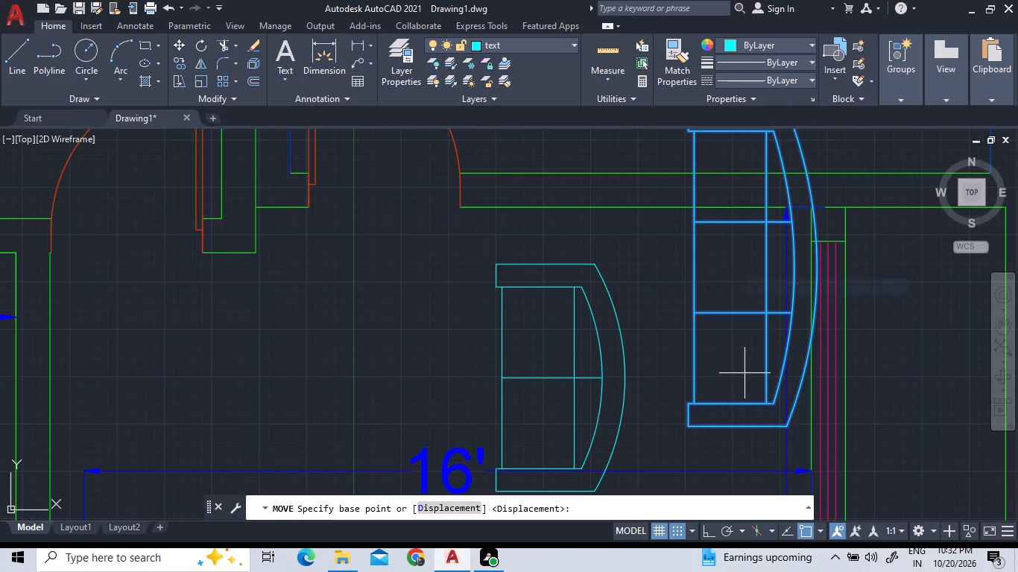
click(686, 405)
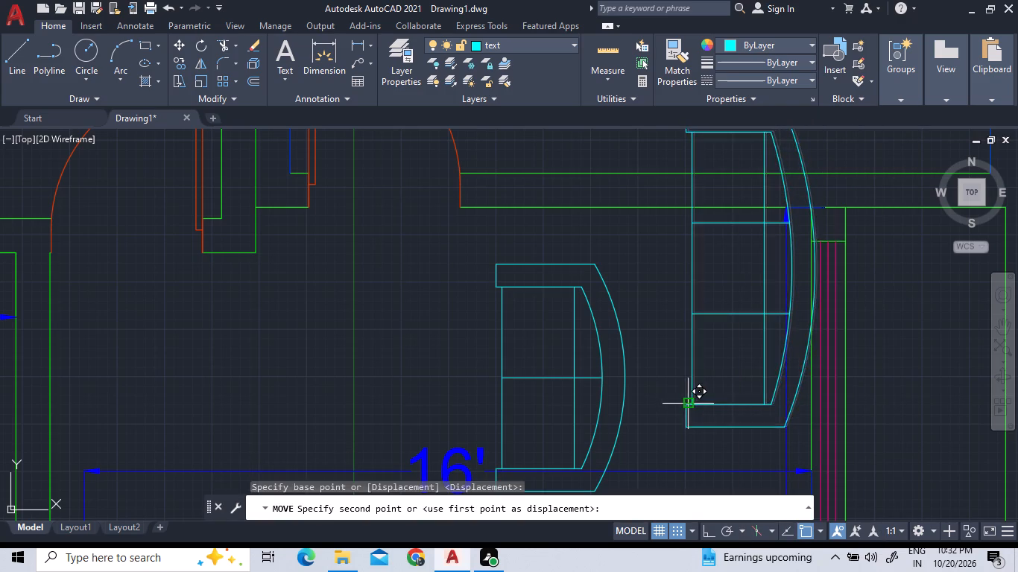
scroll(687, 405, down, 4)
scroll(689, 470, up, 3)
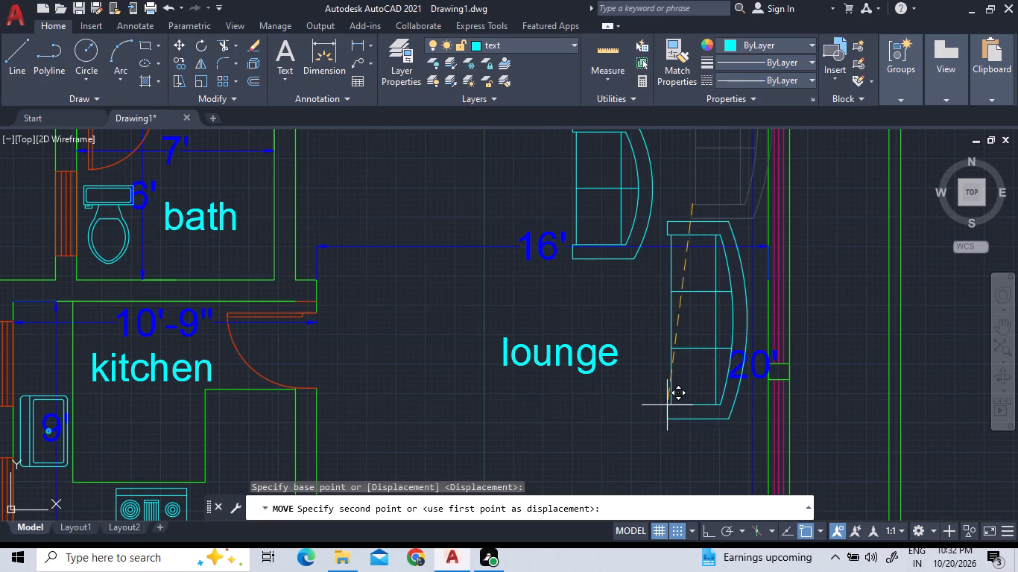
click(667, 400)
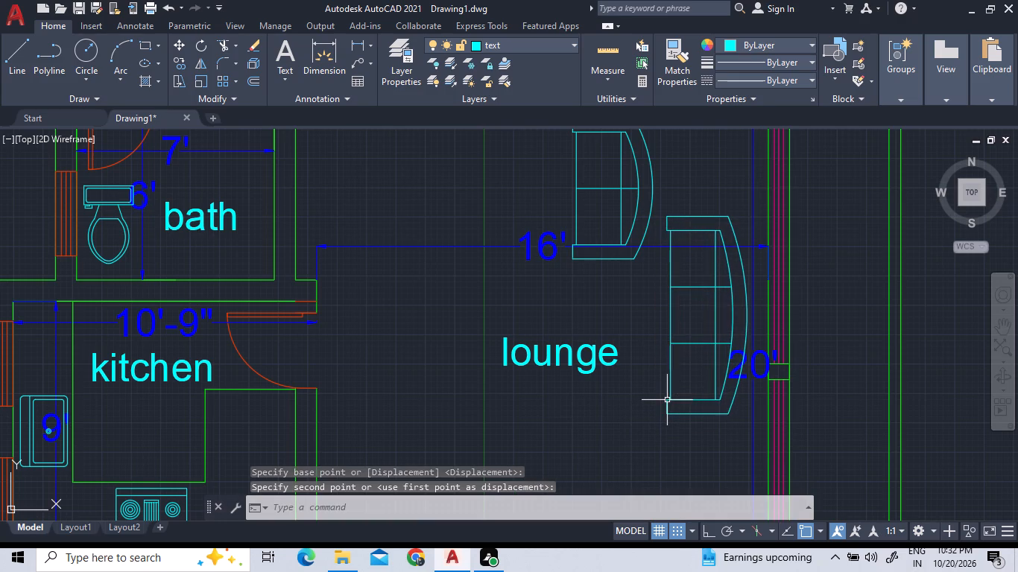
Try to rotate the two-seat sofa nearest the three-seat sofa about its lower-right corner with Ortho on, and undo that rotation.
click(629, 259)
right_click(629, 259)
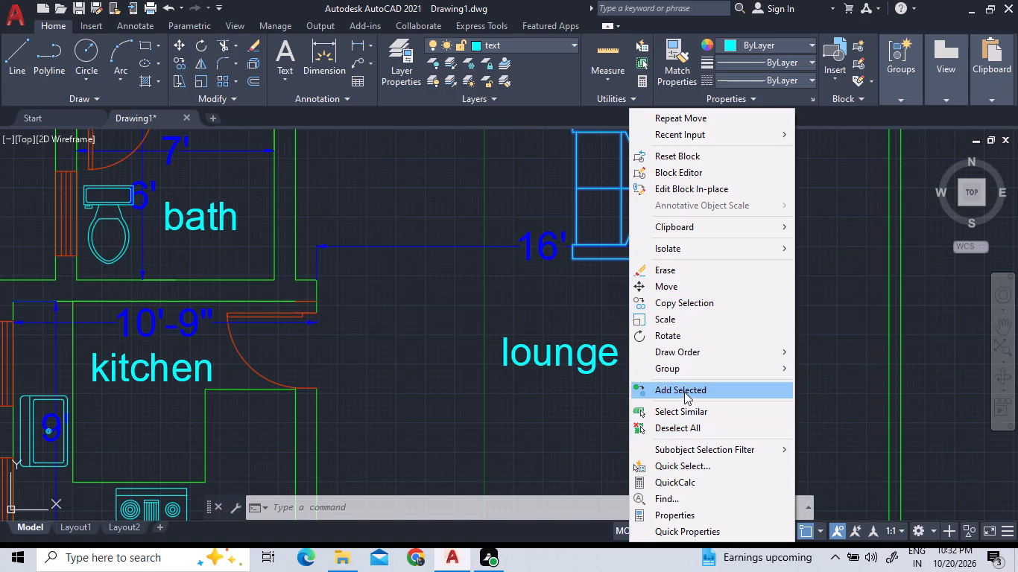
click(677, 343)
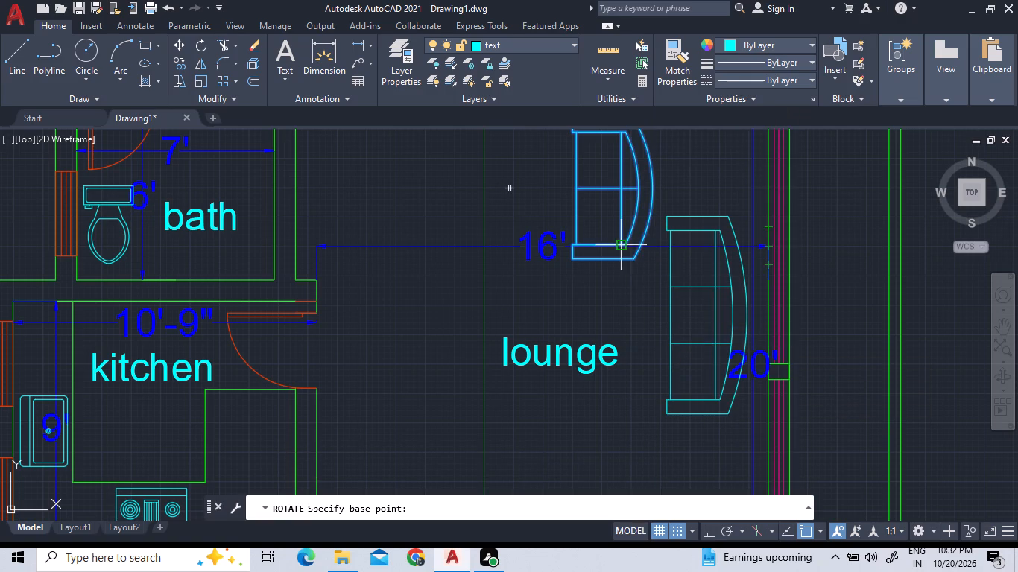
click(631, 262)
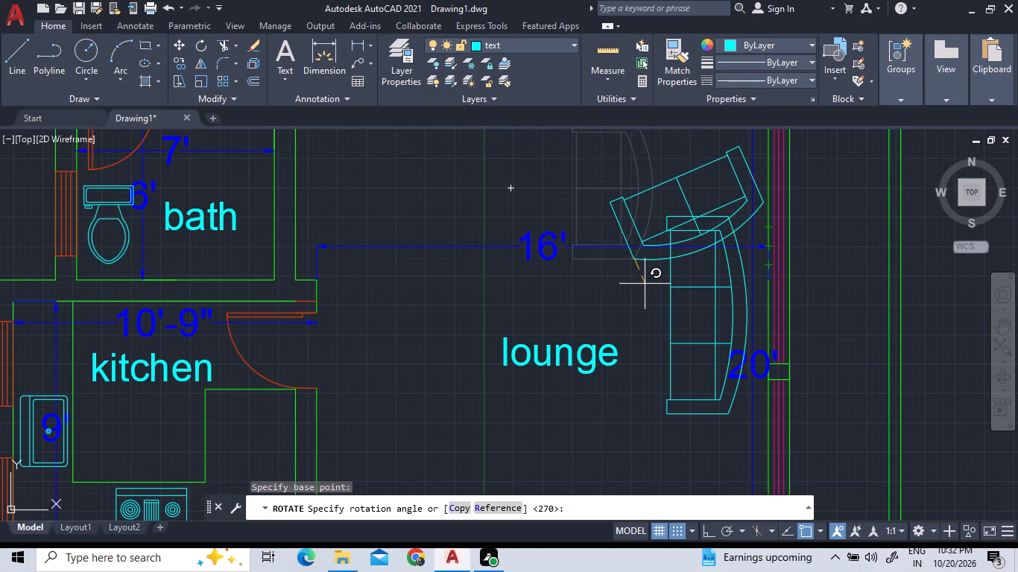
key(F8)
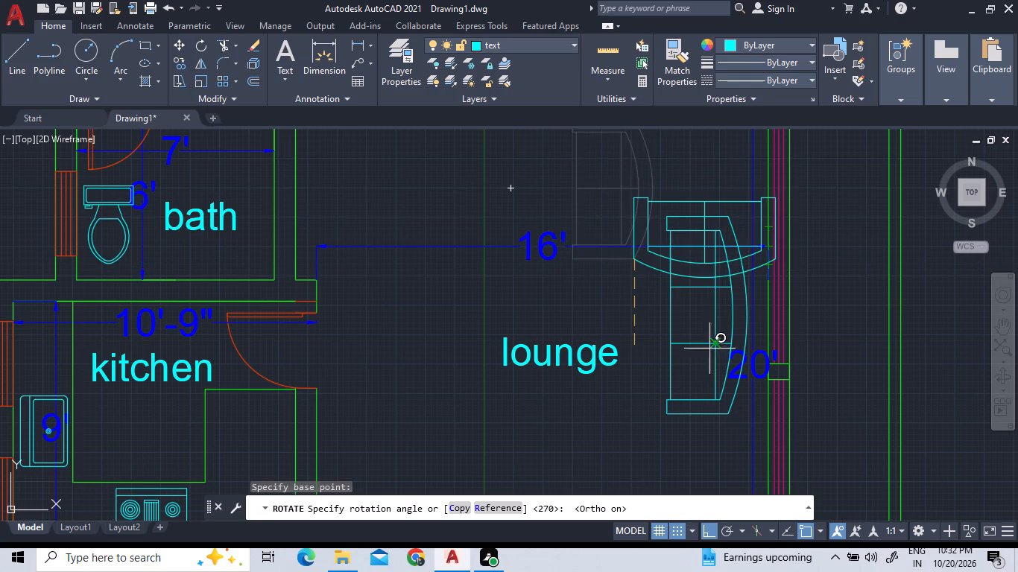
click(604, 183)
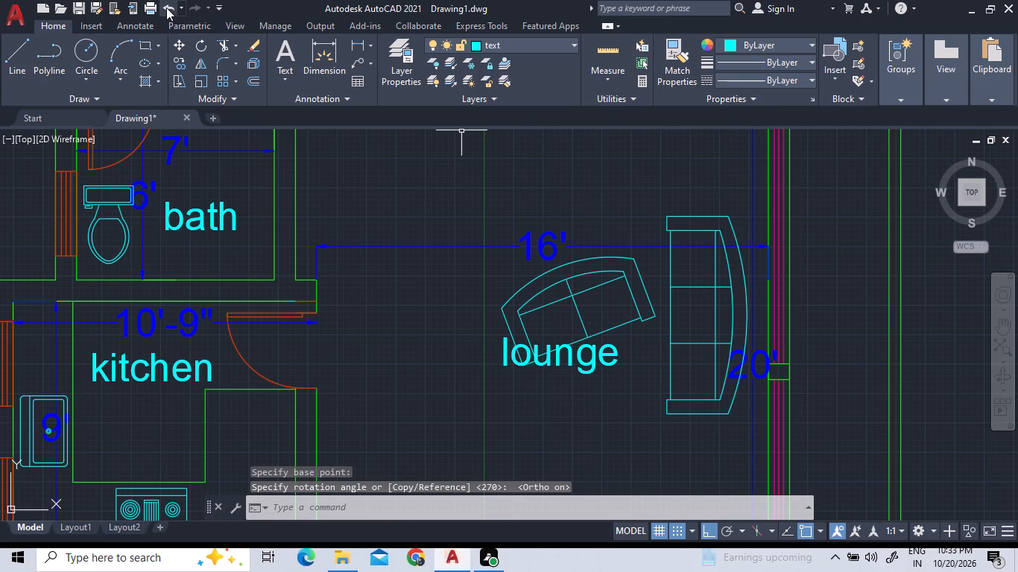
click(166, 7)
Rotate the two-seat sofa nearest the three-seat sofa 90 degrees about its lower-left corner, so its back faces the top of the plan.
click(674, 176)
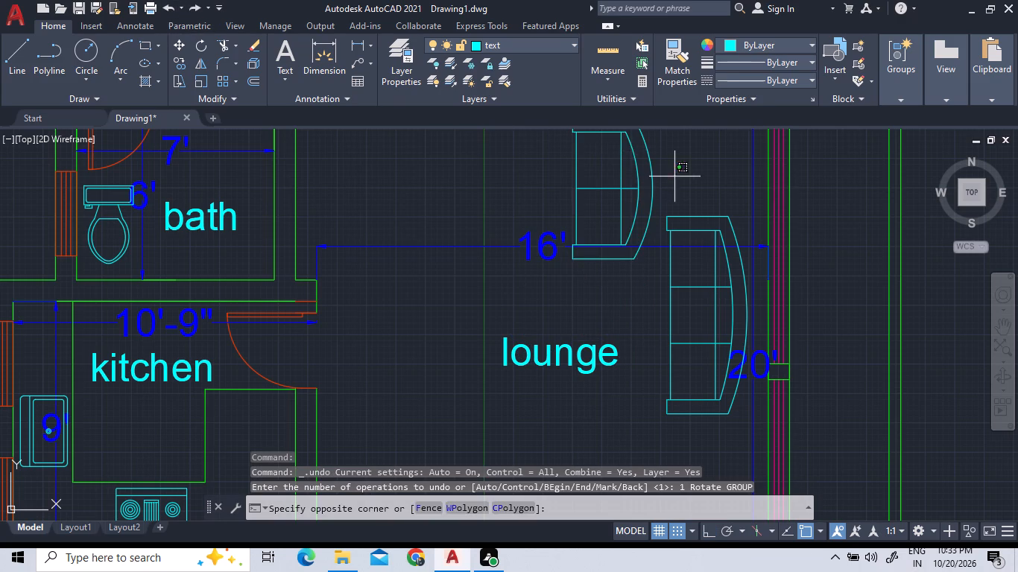
click(512, 150)
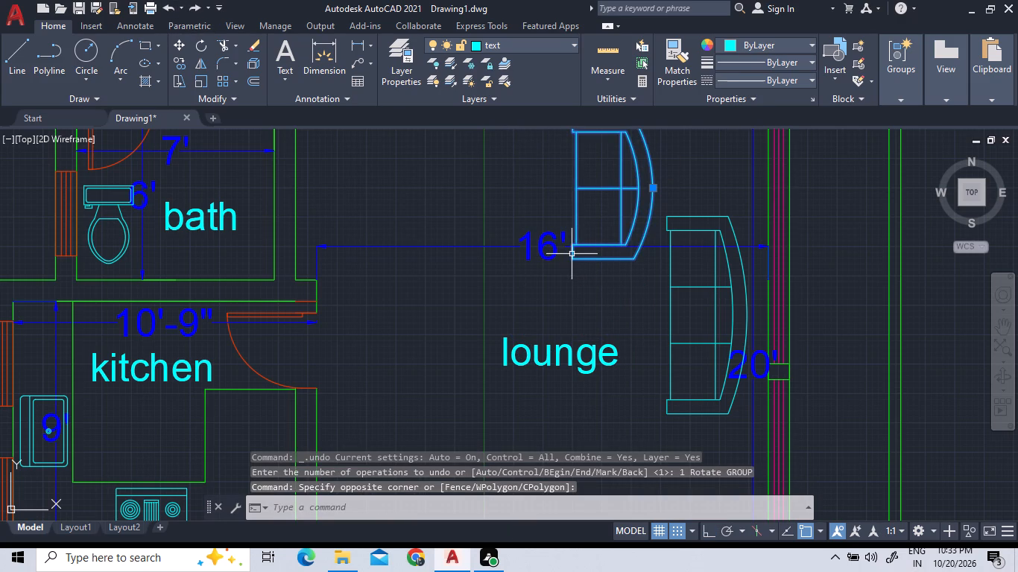
right_click(571, 254)
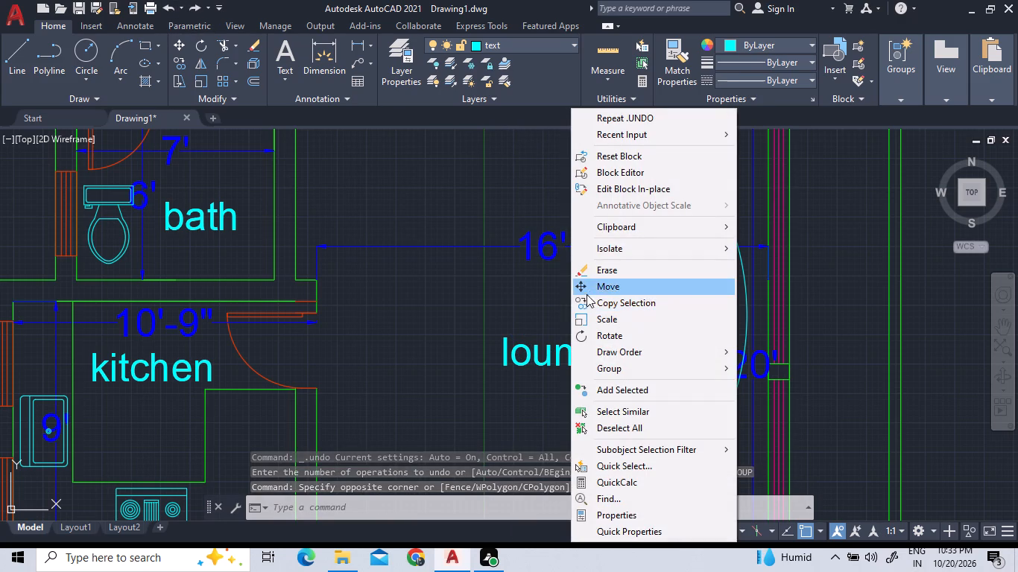
click(581, 343)
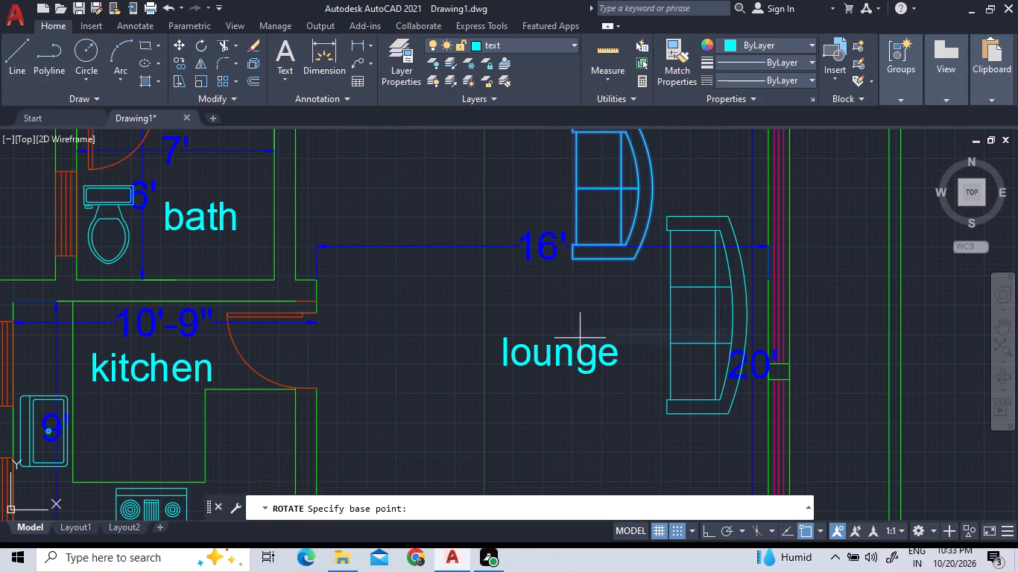
click(570, 255)
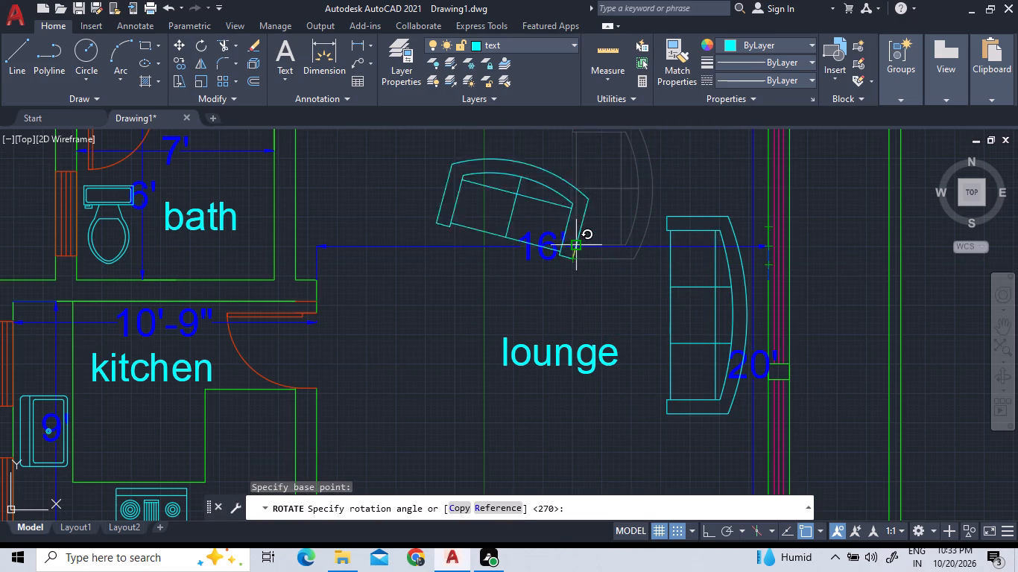
click(568, 244)
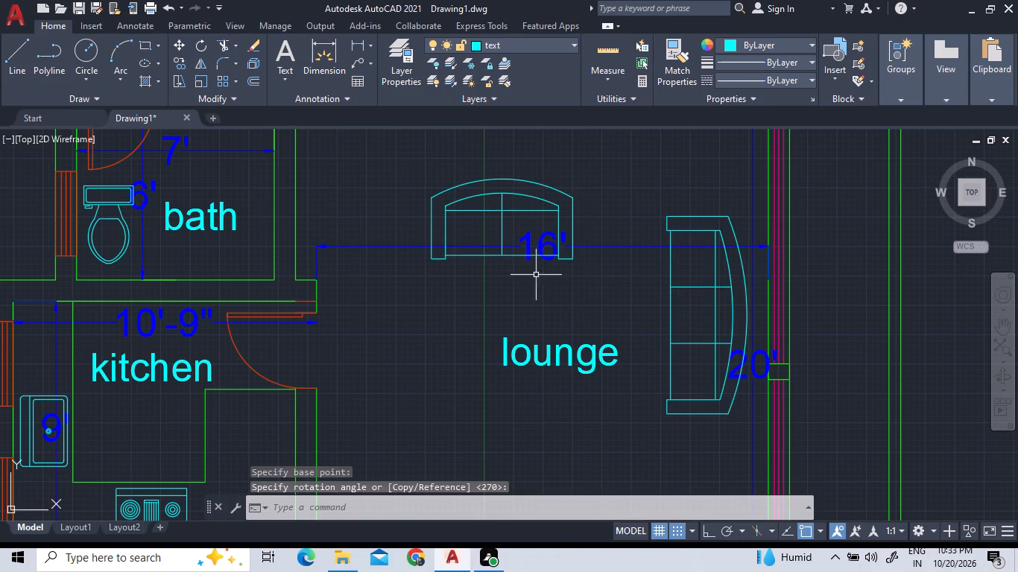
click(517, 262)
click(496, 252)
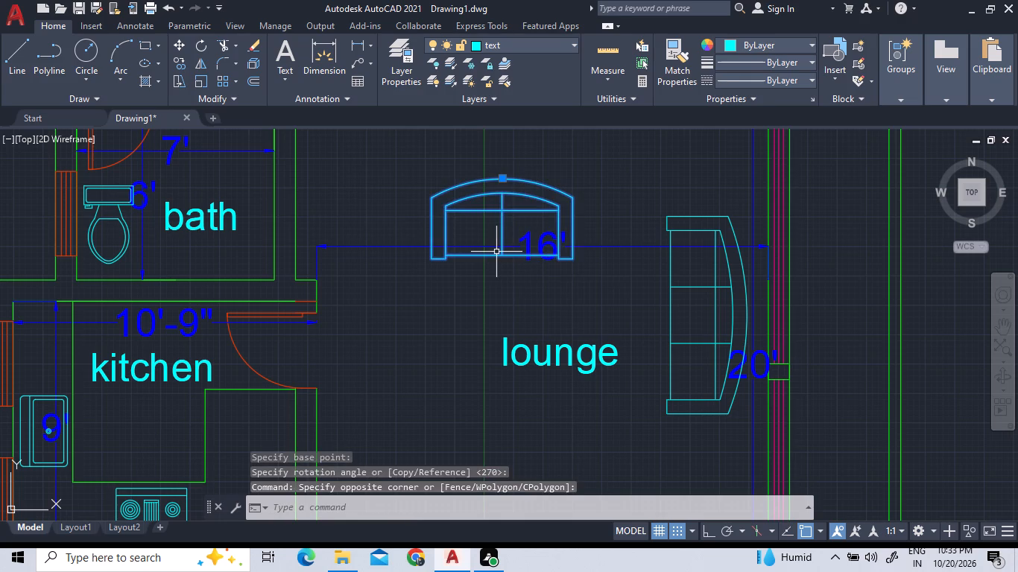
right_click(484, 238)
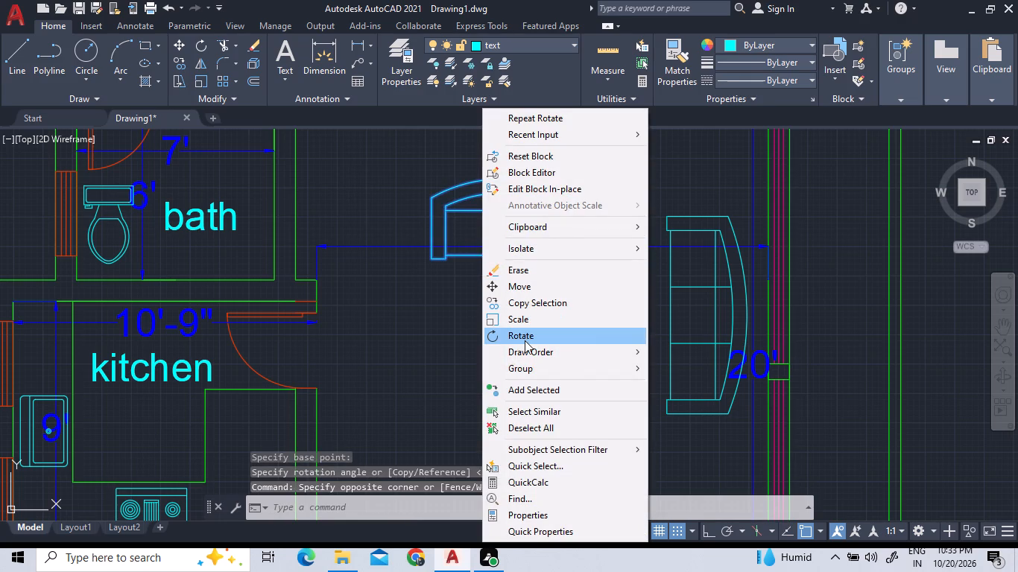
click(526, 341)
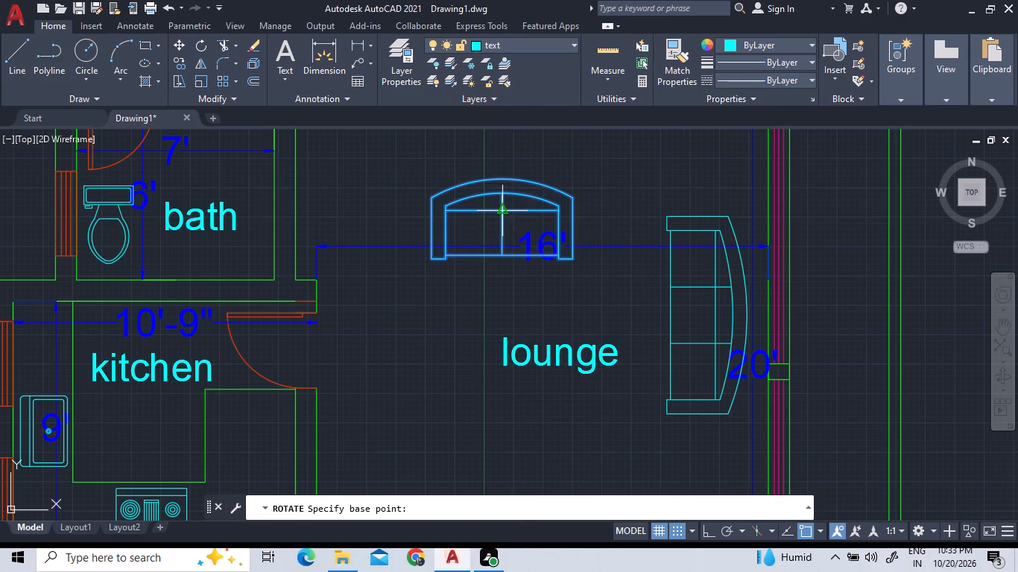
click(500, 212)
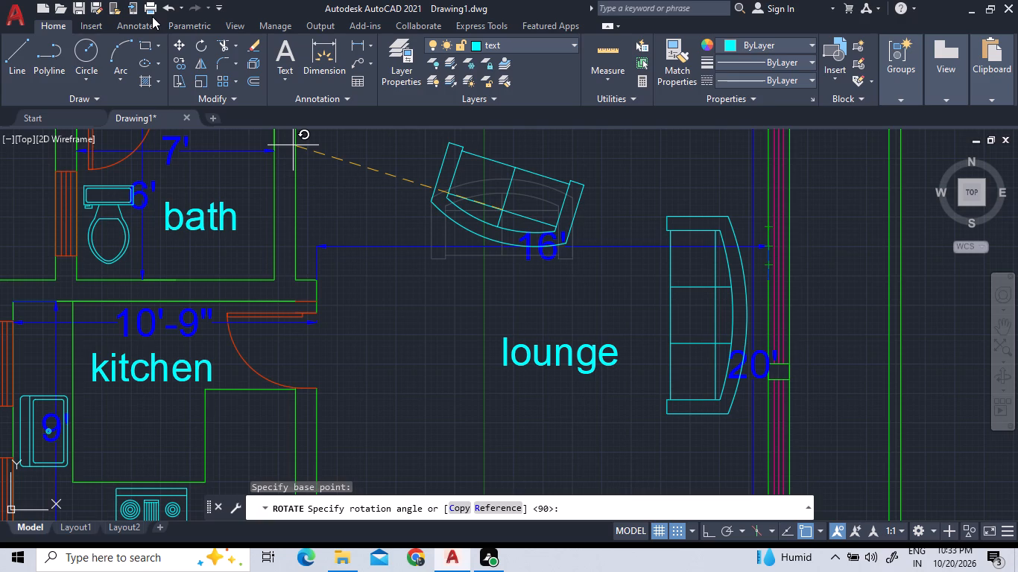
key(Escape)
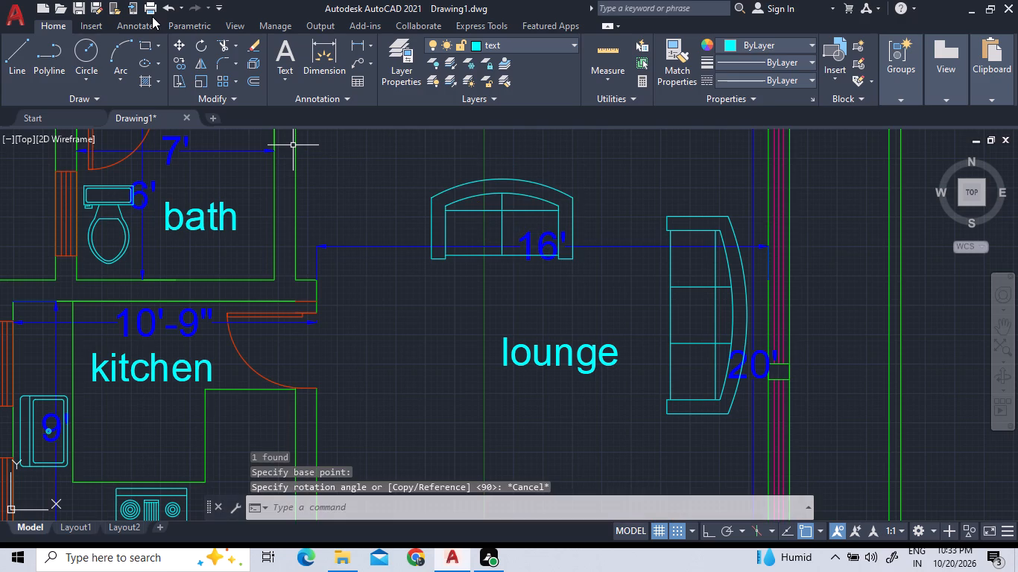
Move the rotated two-seat sofa from its back's midpoint up and to the right, just above and left of the three-seat sofa.
click(580, 206)
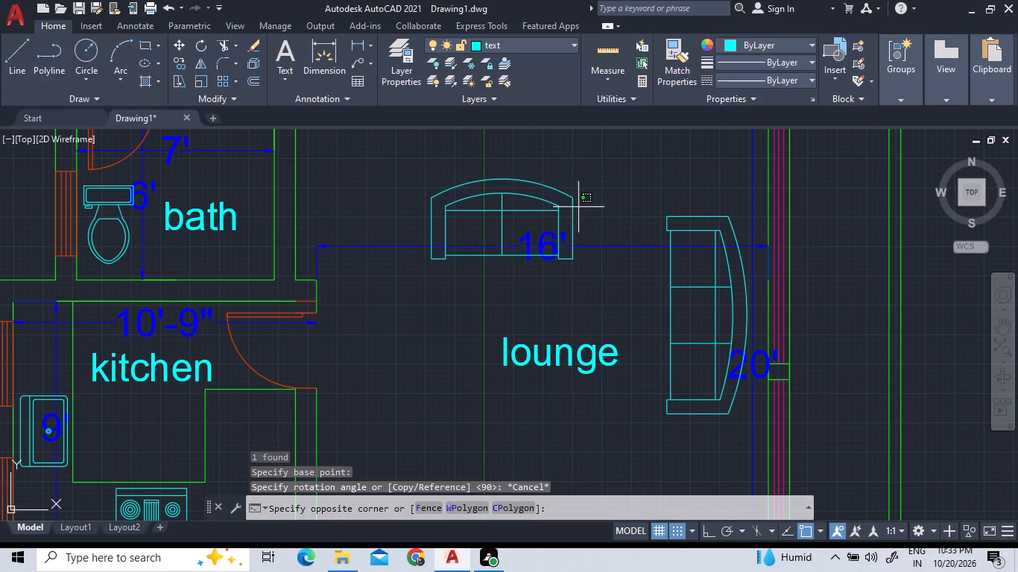
click(507, 197)
right_click(507, 197)
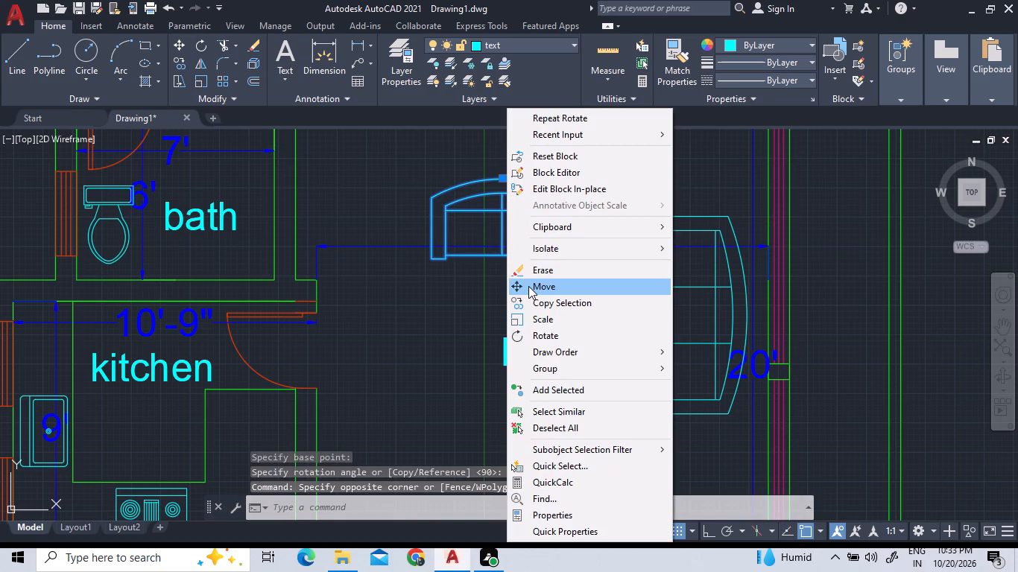
click(528, 286)
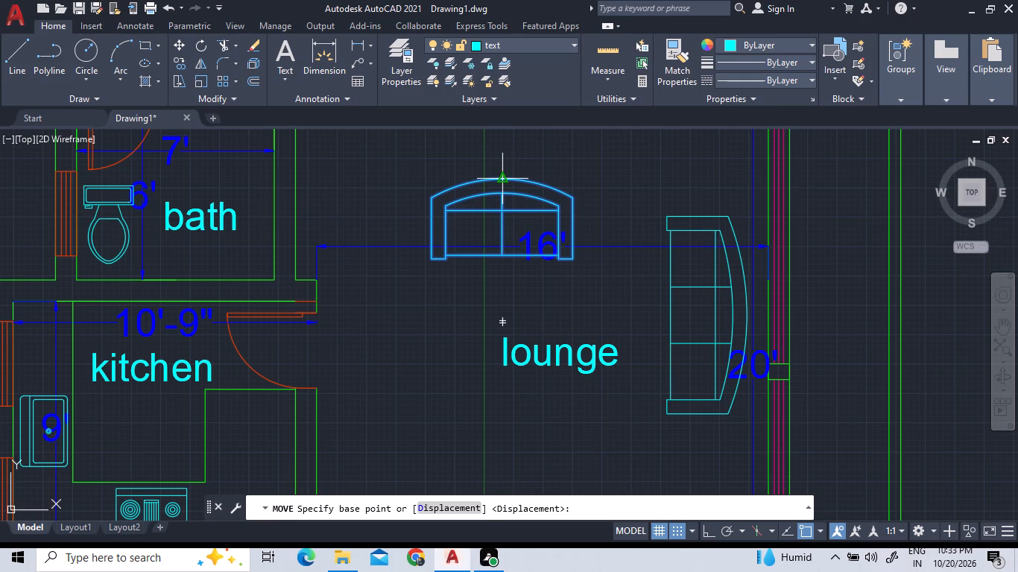
click(505, 182)
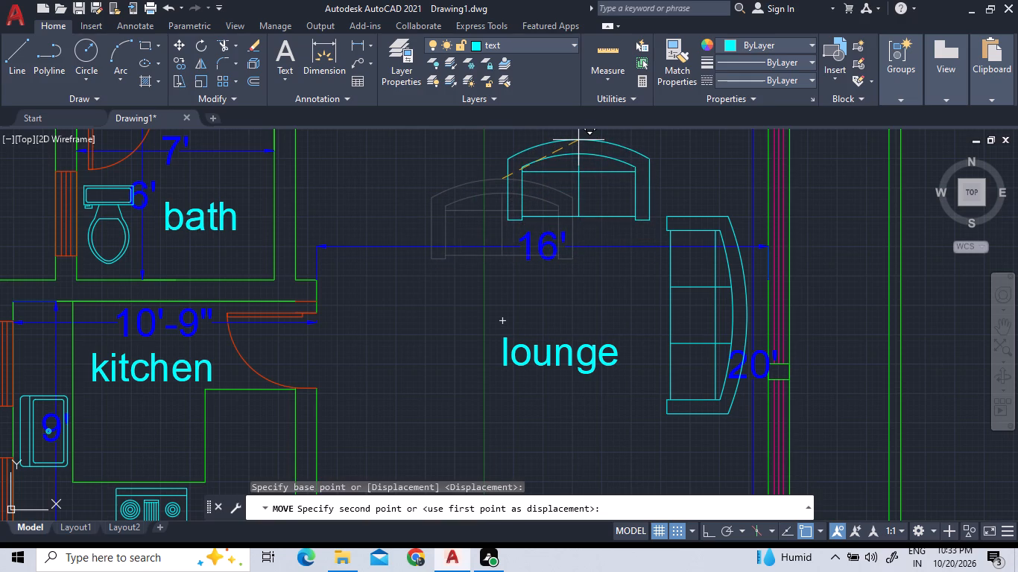
click(578, 140)
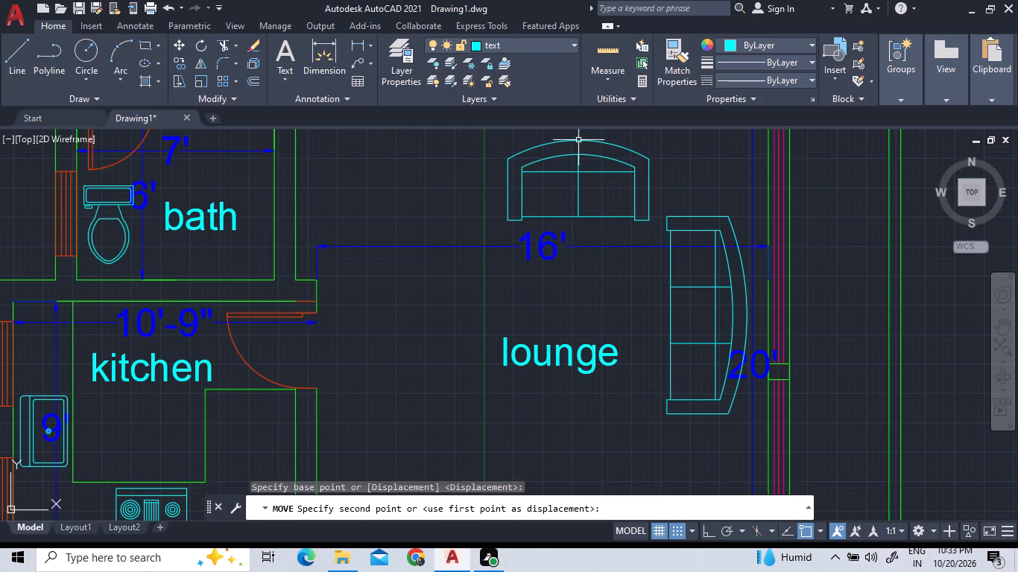
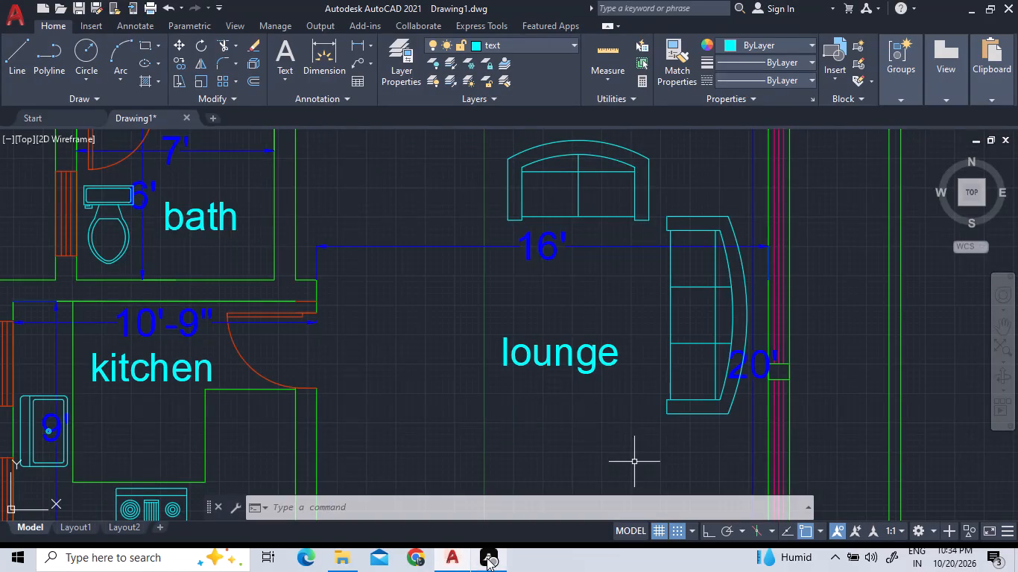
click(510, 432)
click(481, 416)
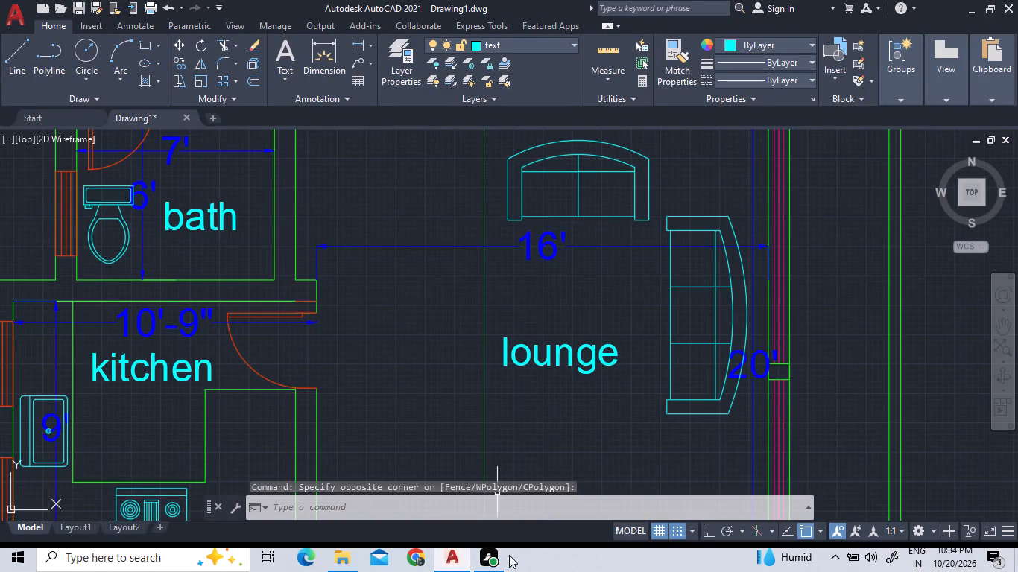
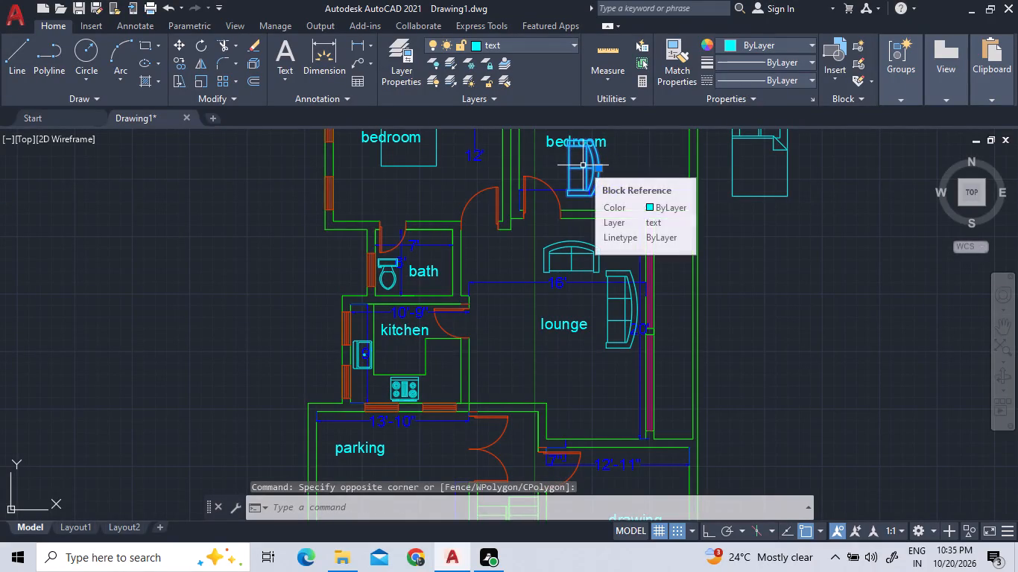
Move the two-seat sofa from the bedroom into the lounge, below the room label.
right_click(746, 238)
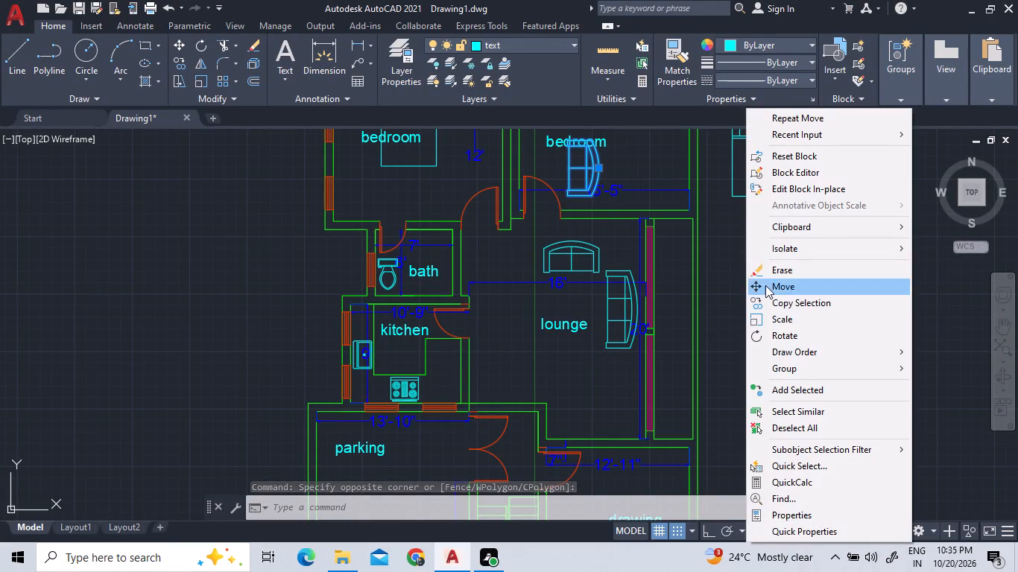
click(771, 293)
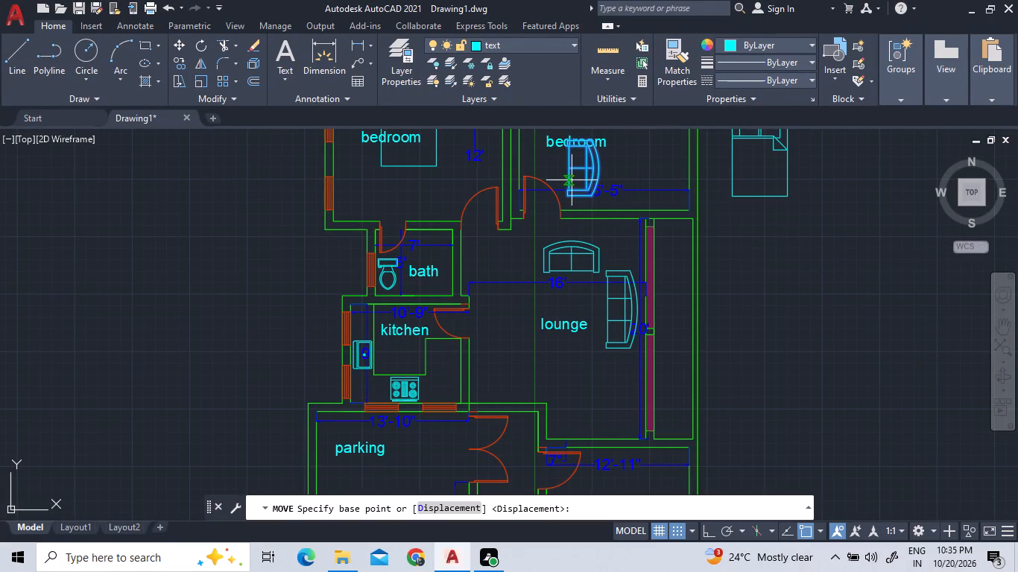
click(584, 167)
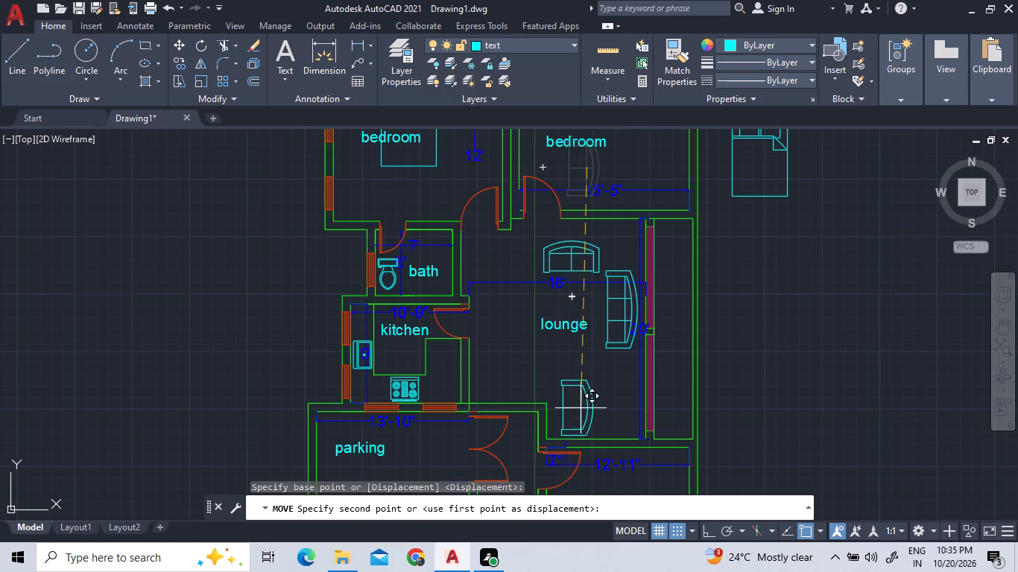
scroll(607, 398, up, 1)
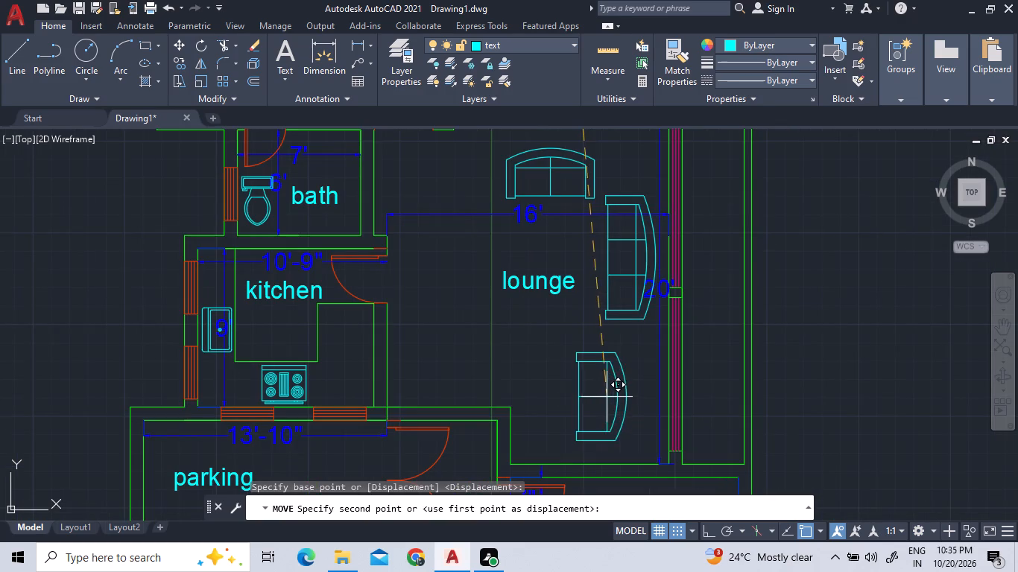
click(584, 363)
Rotate the moved two-seat sofa 270° with Ortho on, so its seat faces up toward the lounge label.
click(608, 395)
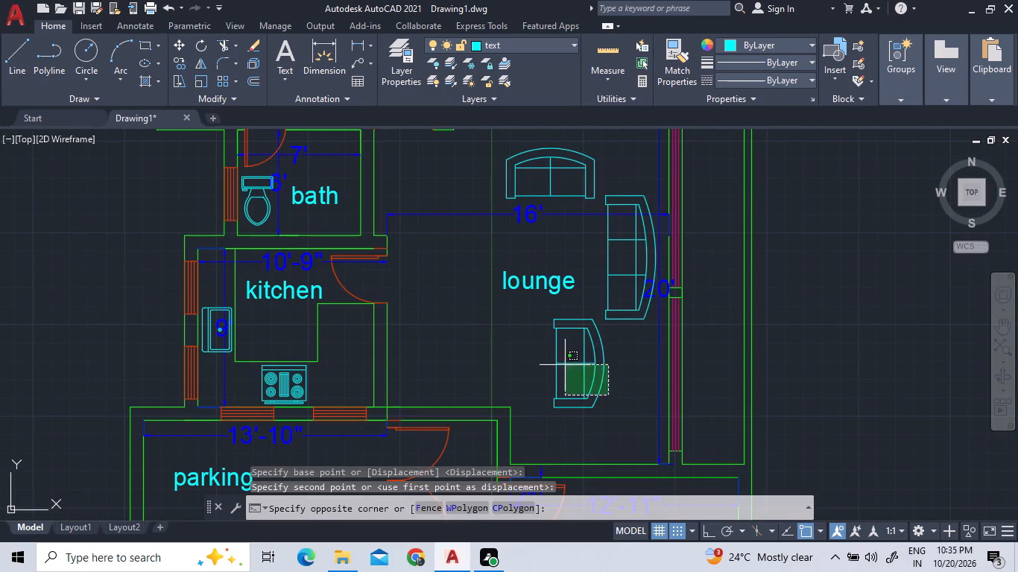
click(553, 357)
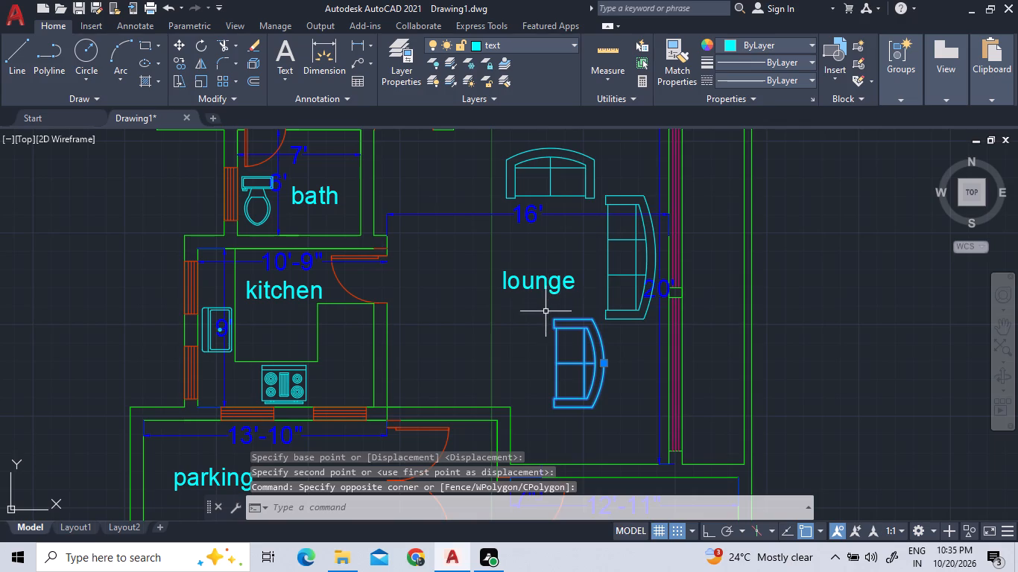
right_click(546, 311)
click(593, 340)
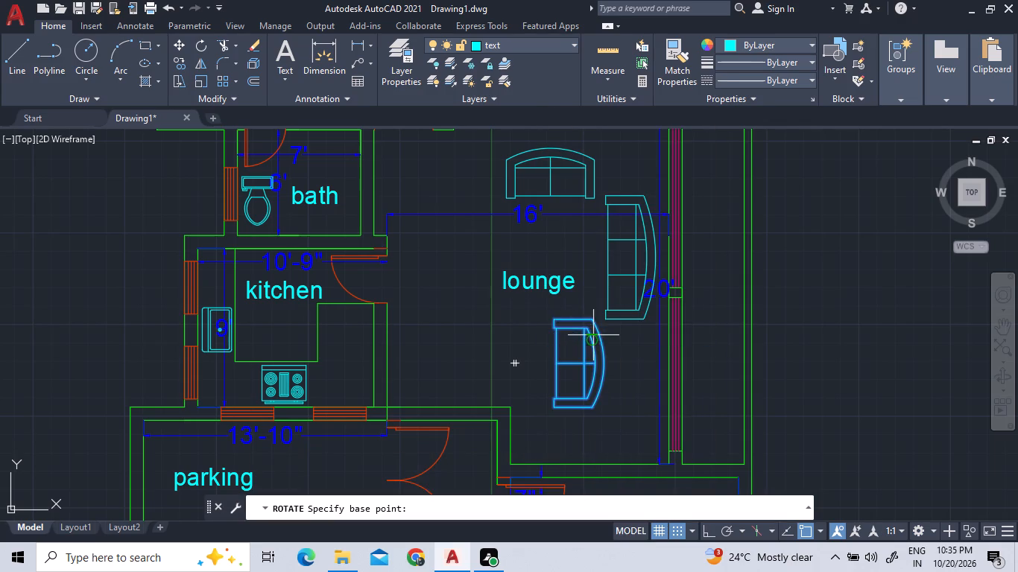
click(554, 319)
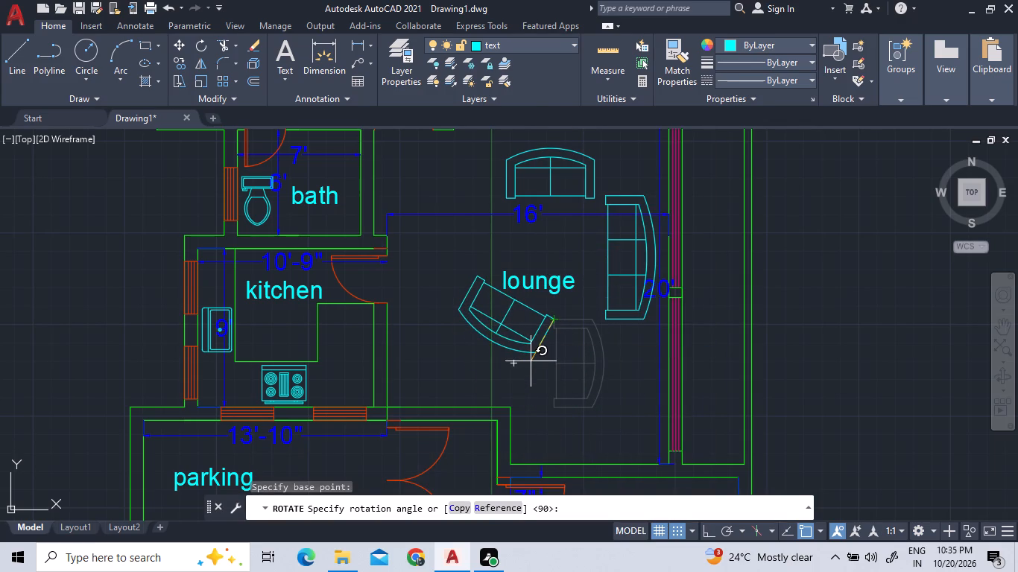
key(F8)
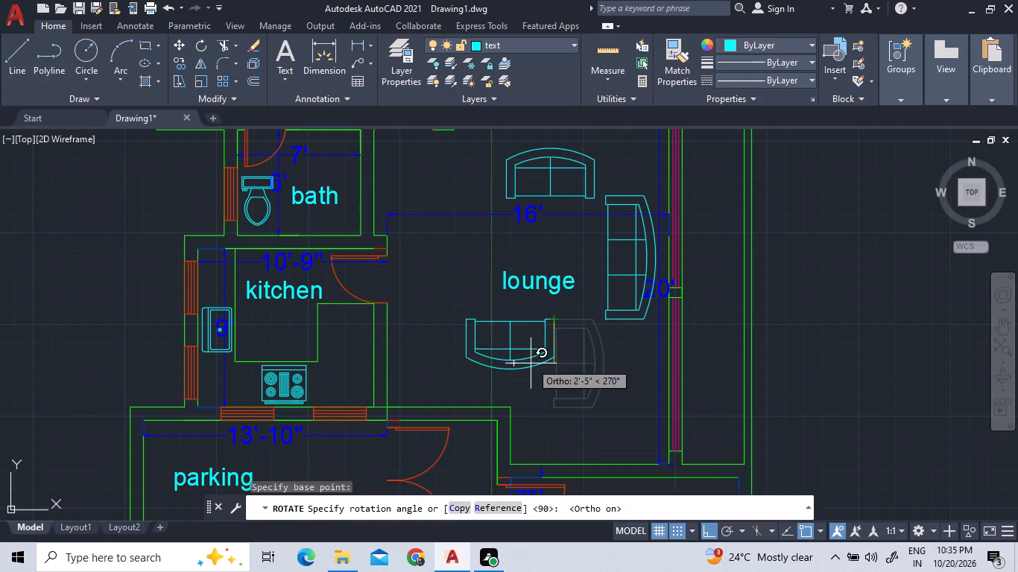
click(530, 364)
Move the rotated two-seat sofa horizontally about 1'-6" toward the three-seat sofa.
click(569, 367)
click(500, 343)
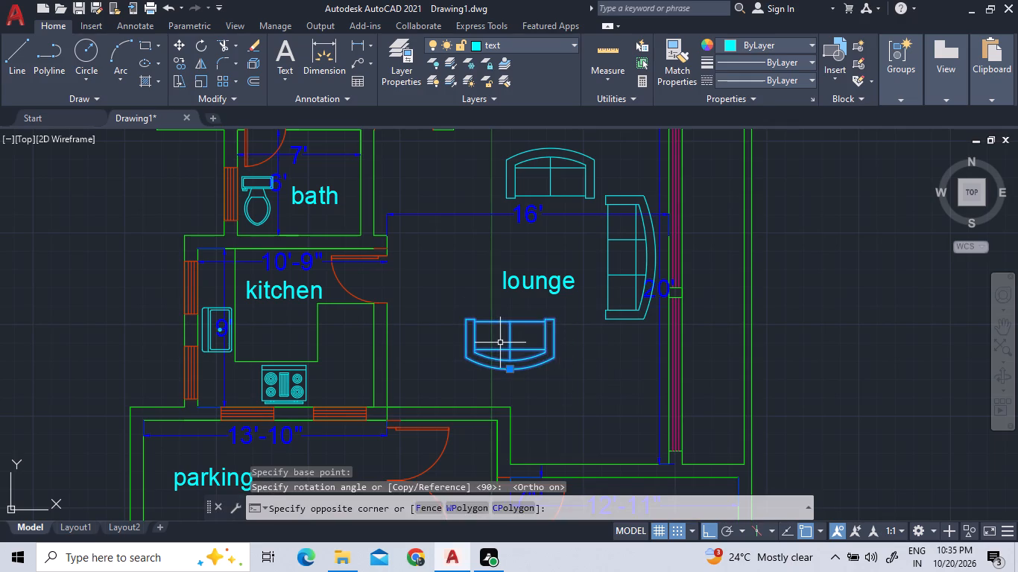
right_click(500, 343)
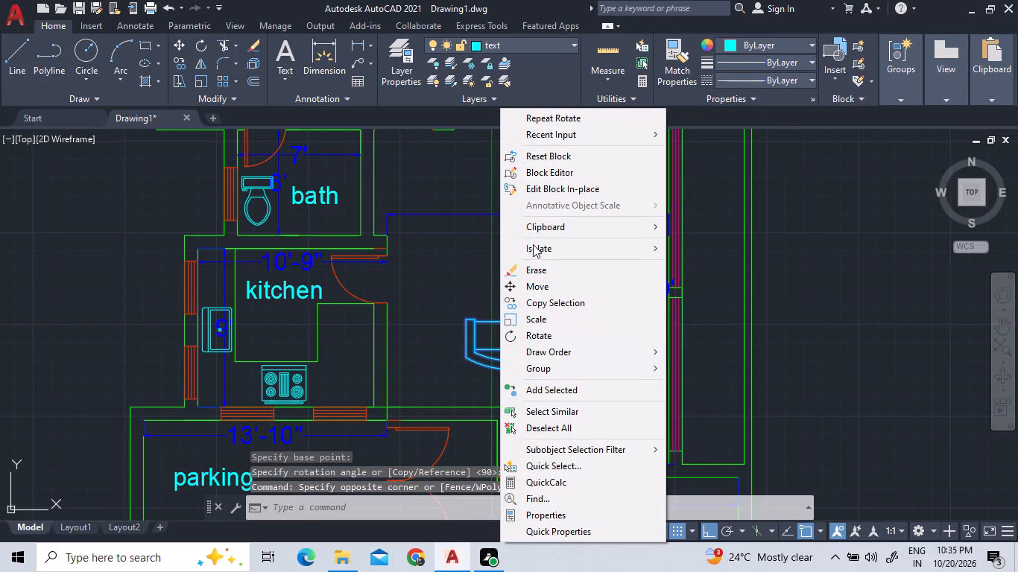
click(528, 293)
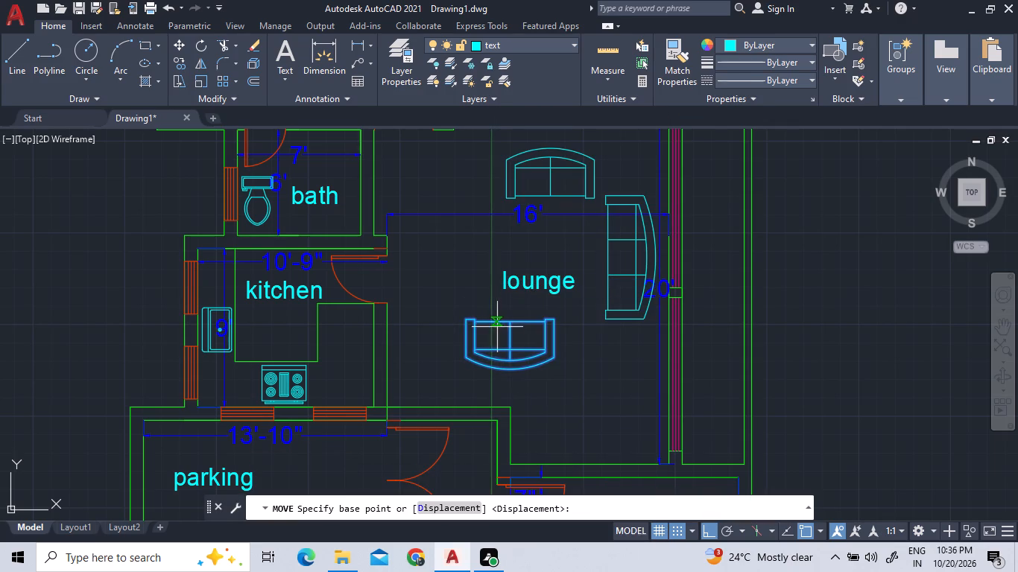
scroll(556, 326, up, 4)
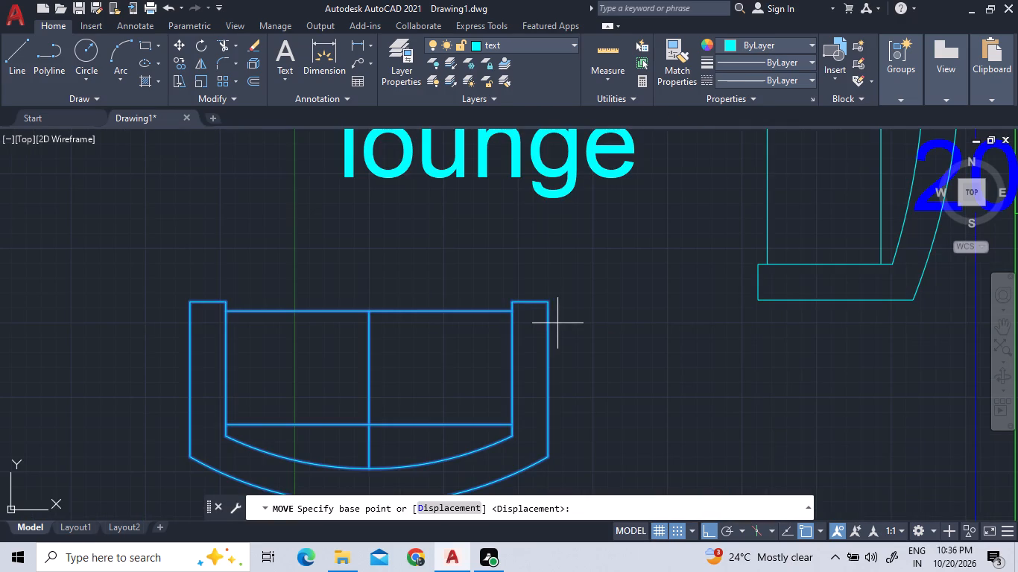
click(550, 305)
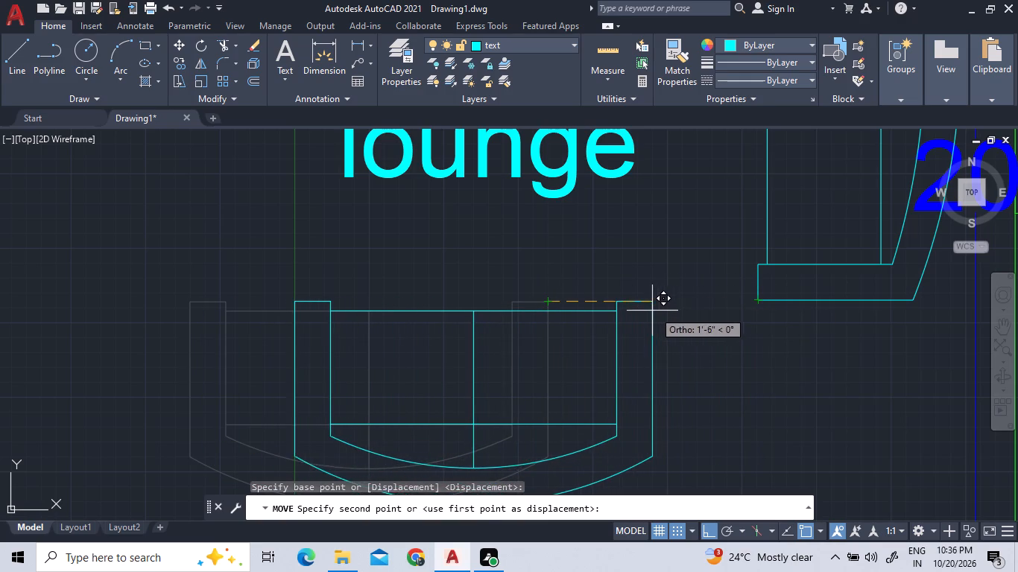
click(652, 311)
Draw a coffee table between the lounge sofas as a rectangle with a slightly smaller rectangle inside it.
scroll(648, 348, down, 4)
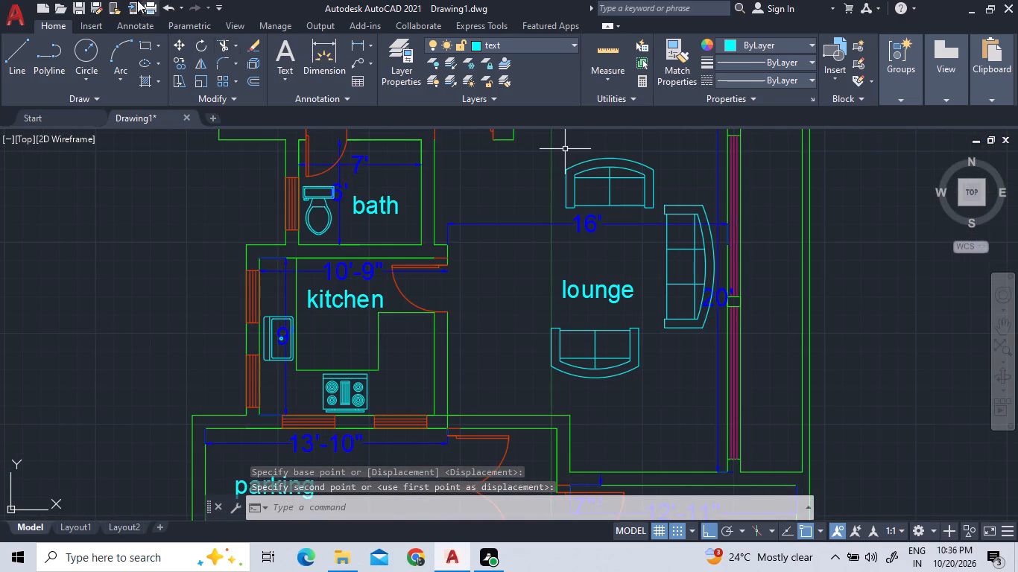
click(149, 45)
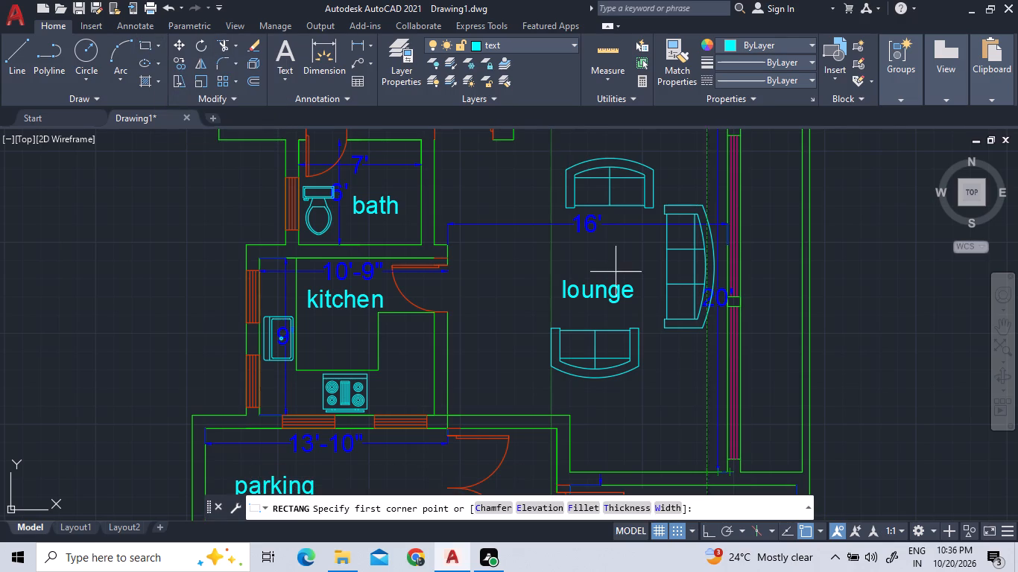
click(575, 241)
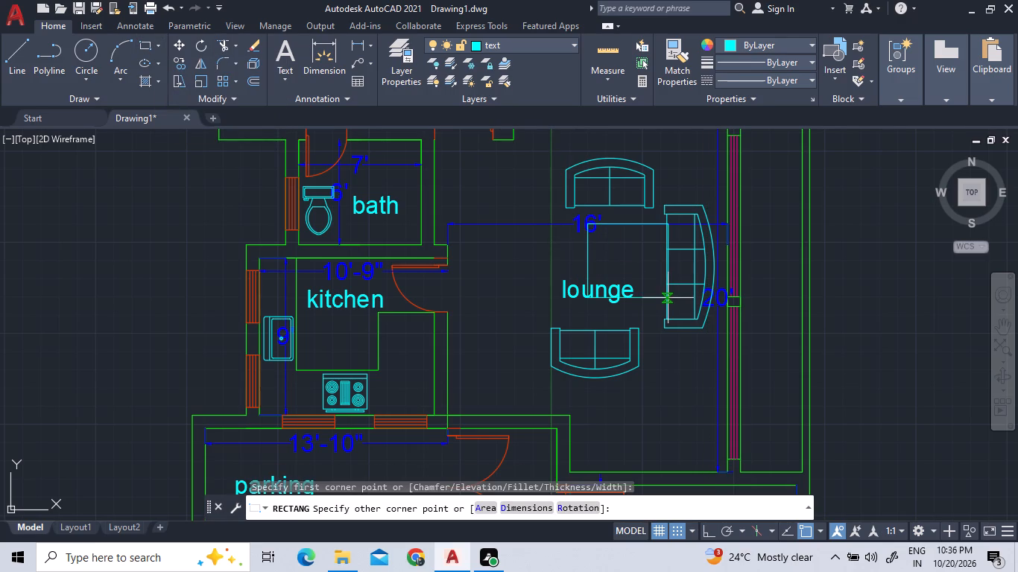
click(644, 299)
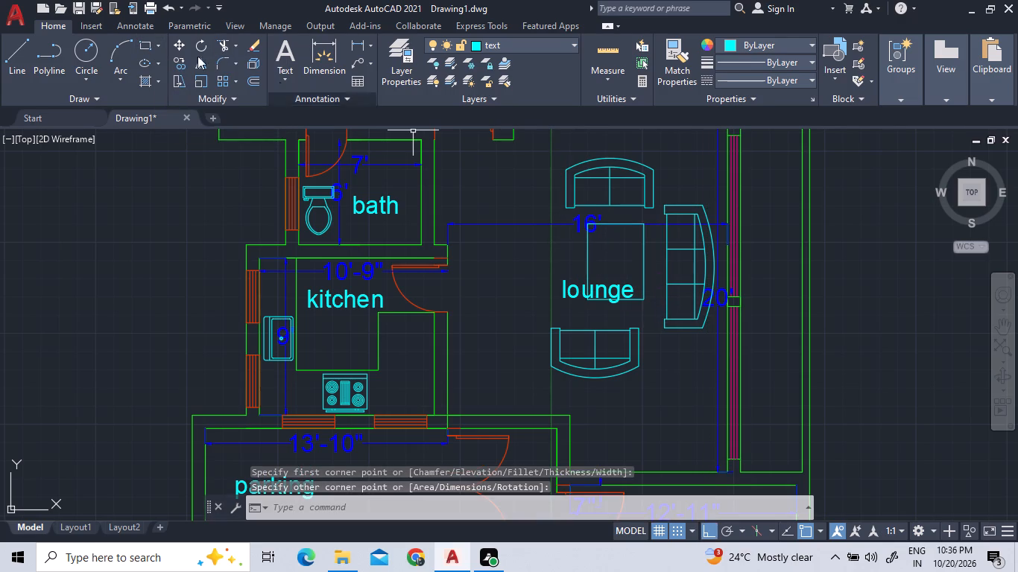
click(145, 42)
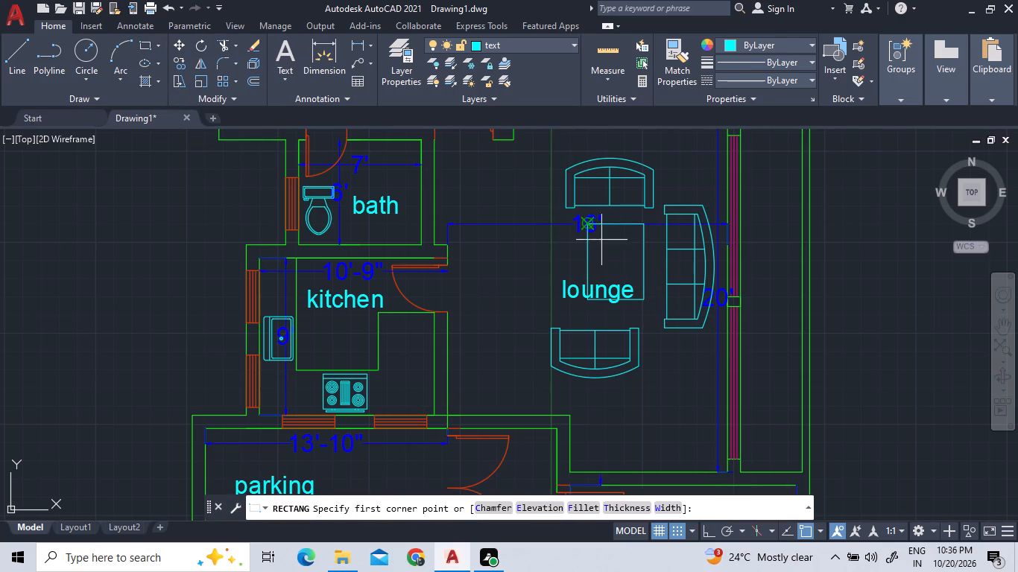
scroll(608, 243, up, 3)
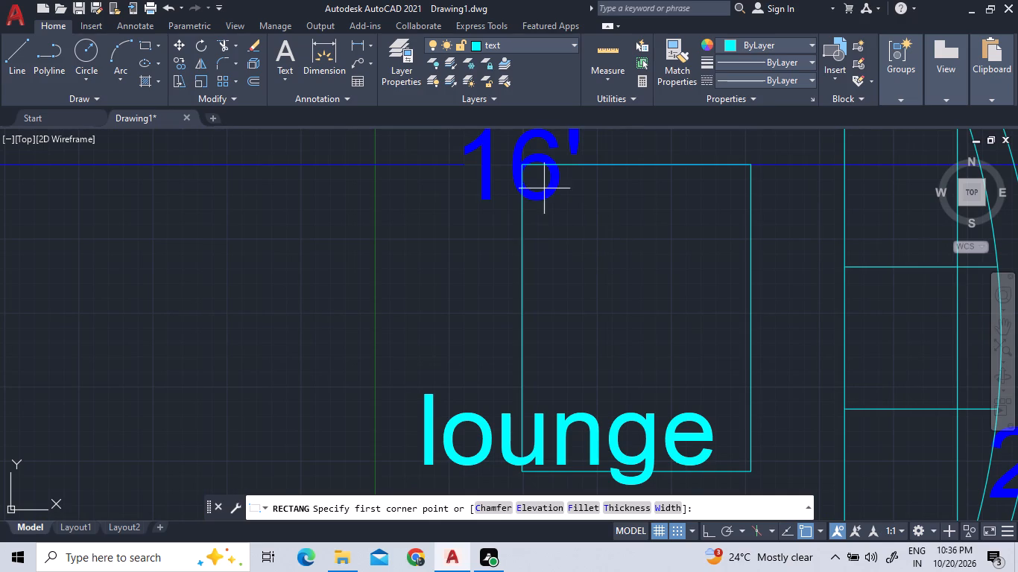
click(540, 184)
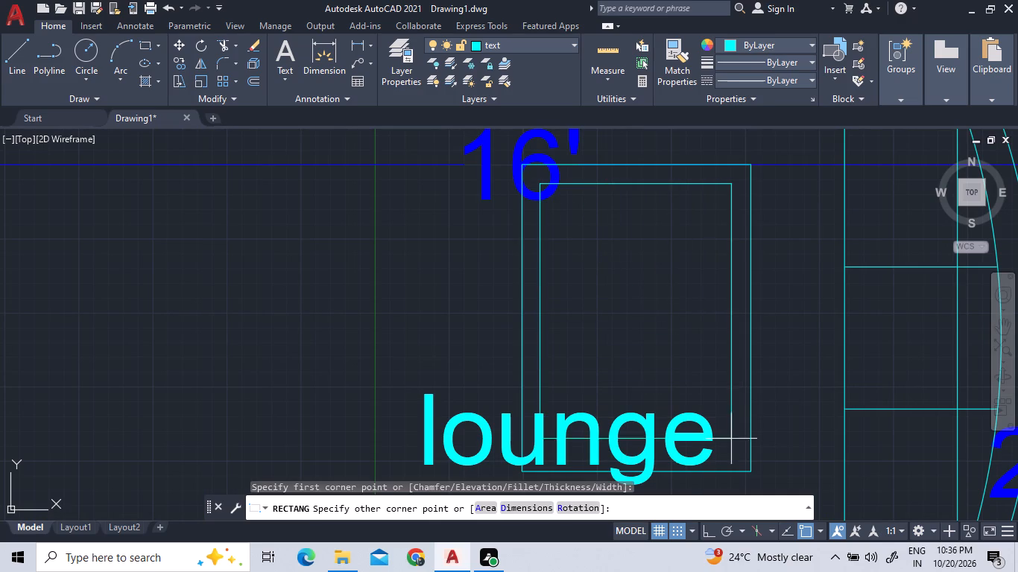
click(736, 460)
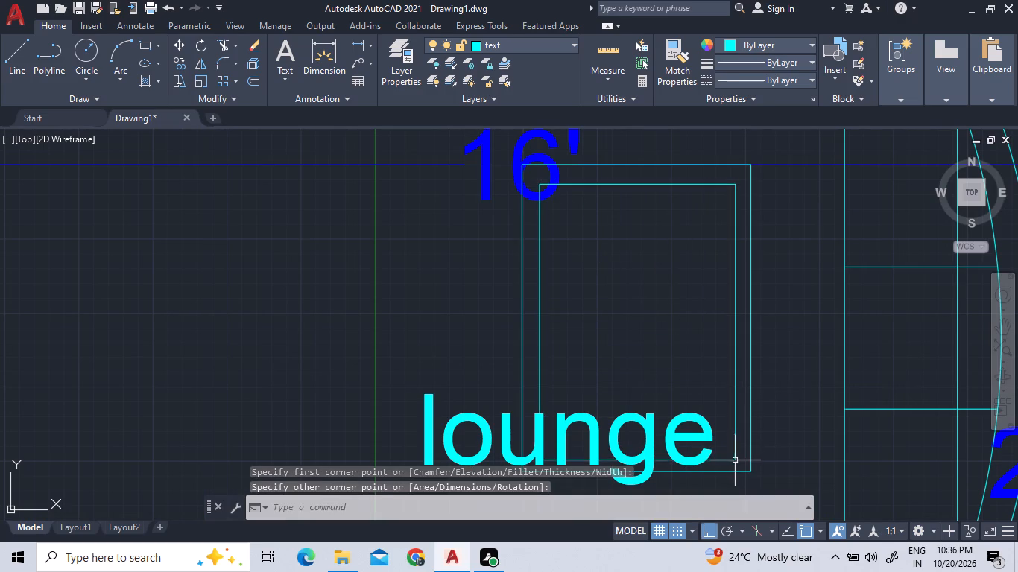
scroll(601, 355, down, 3)
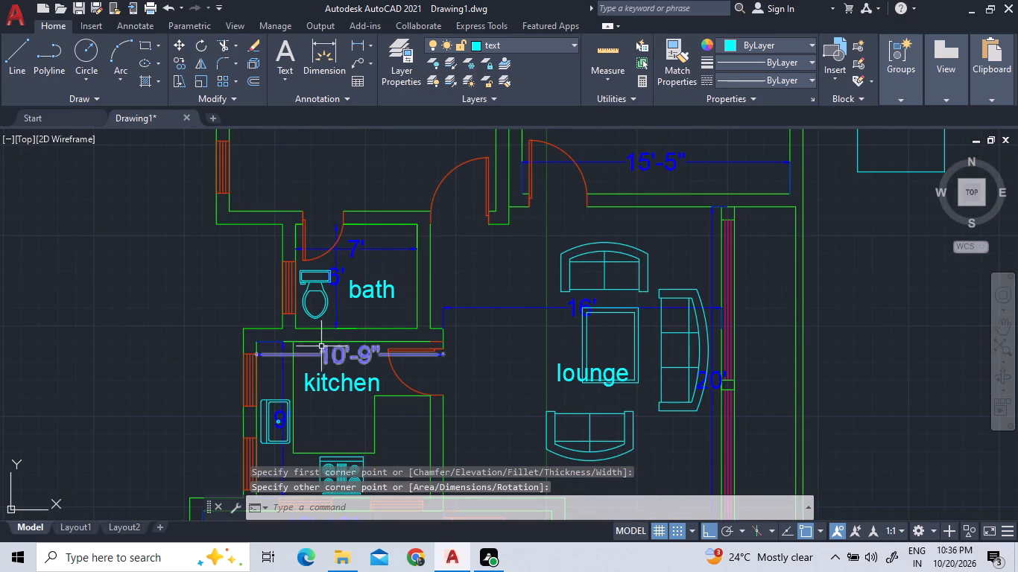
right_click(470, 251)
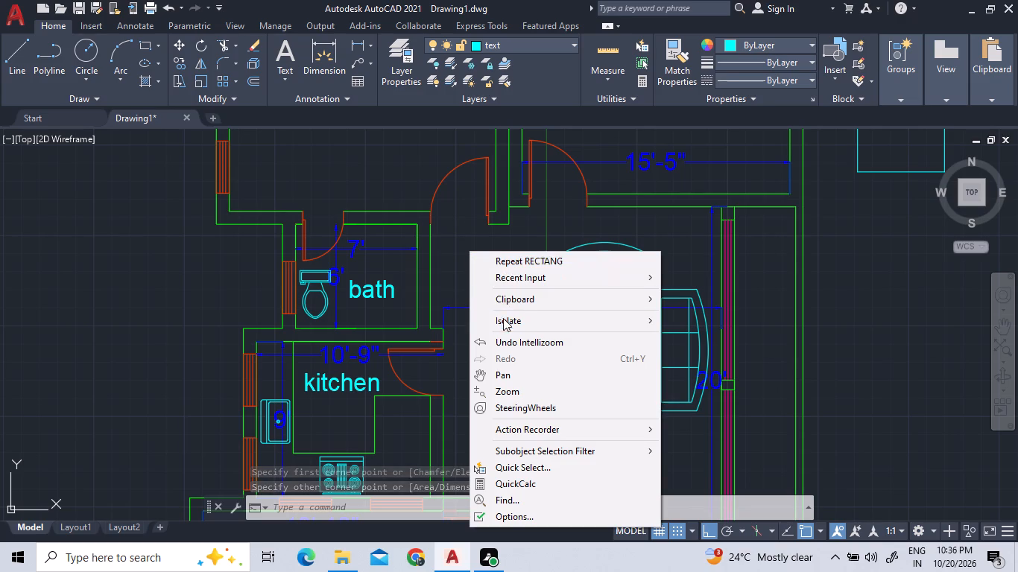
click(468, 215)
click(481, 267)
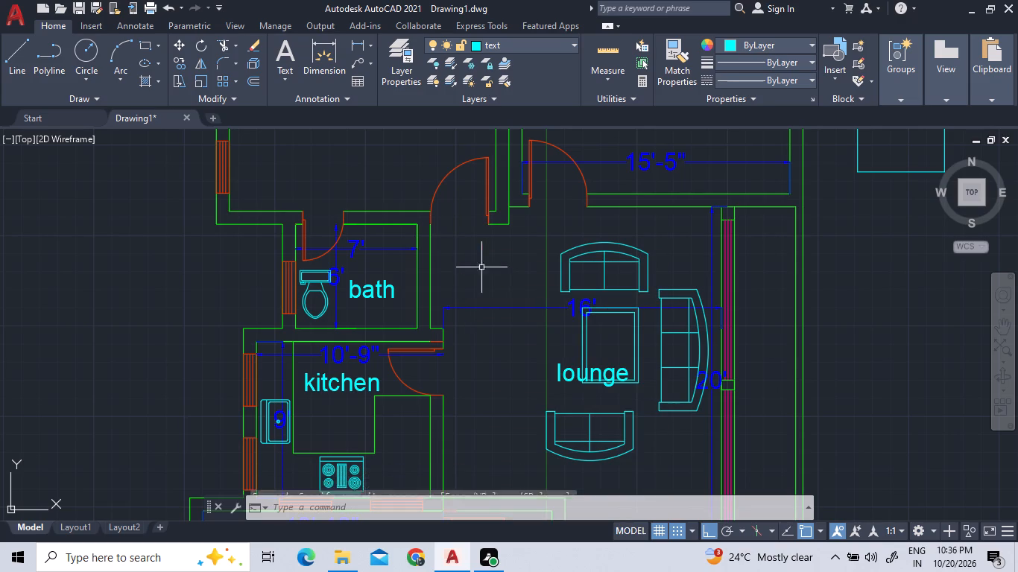
Copy the lounge's lower two-seat sofa, three-seat sofa and coffee table into the drawing room, with Ortho off for placement.
click(673, 454)
click(613, 432)
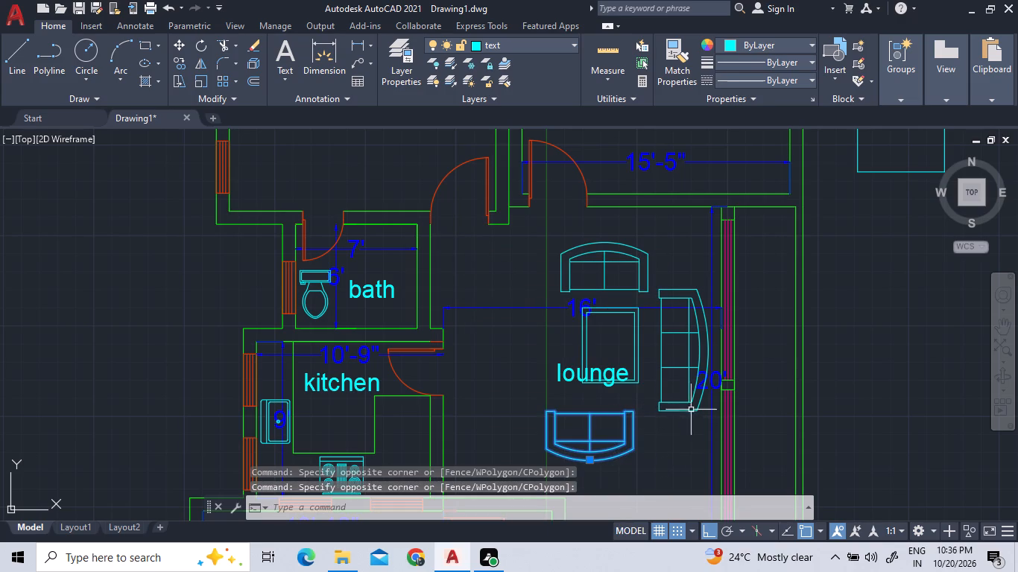
click(689, 419)
click(668, 384)
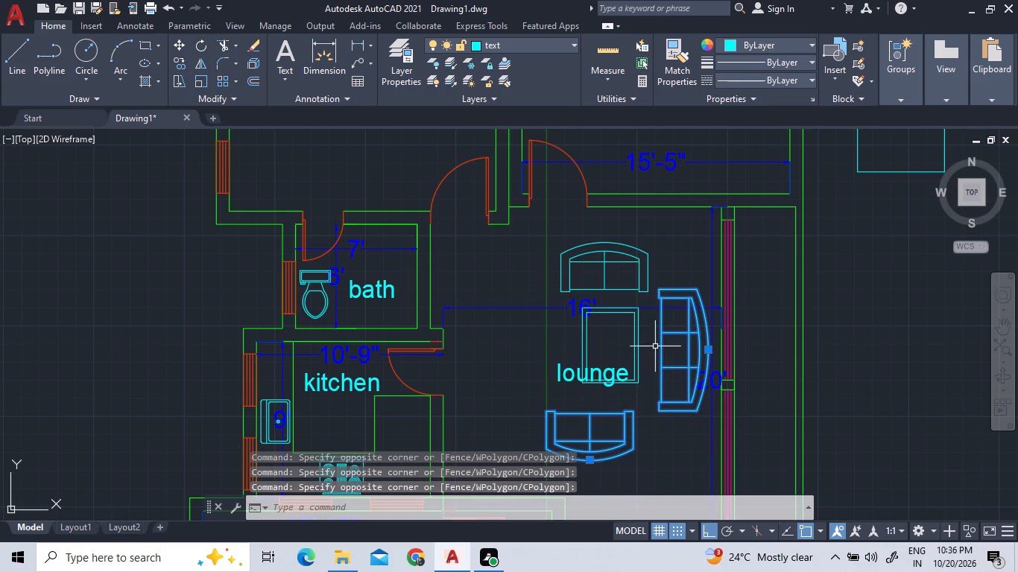
click(655, 346)
click(621, 333)
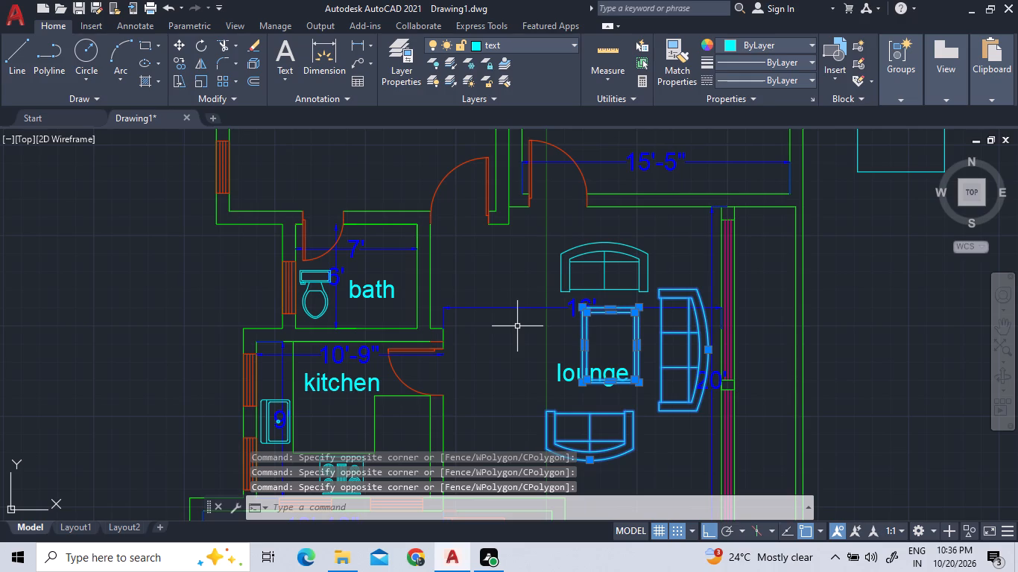
right_click(502, 344)
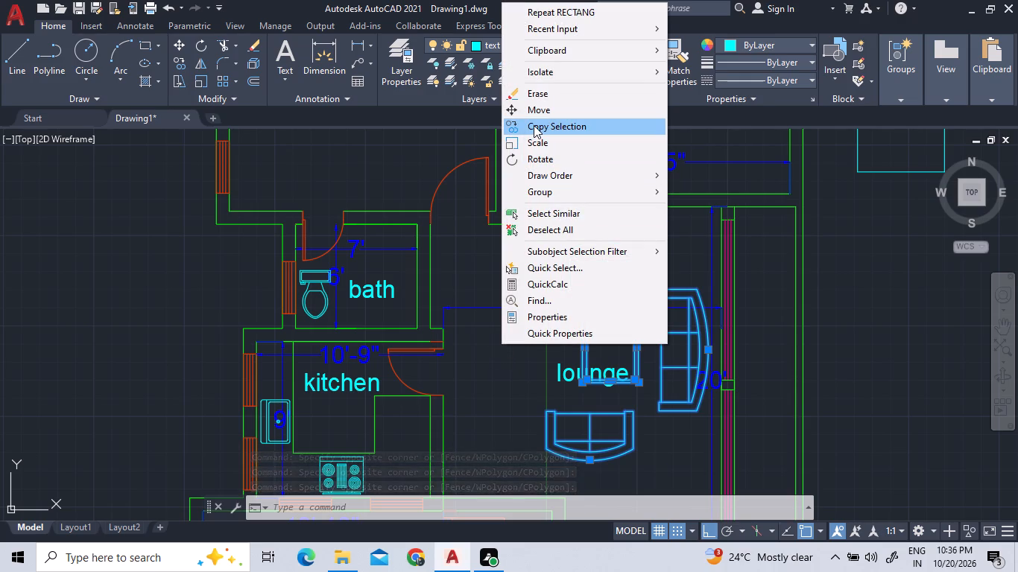
click(534, 125)
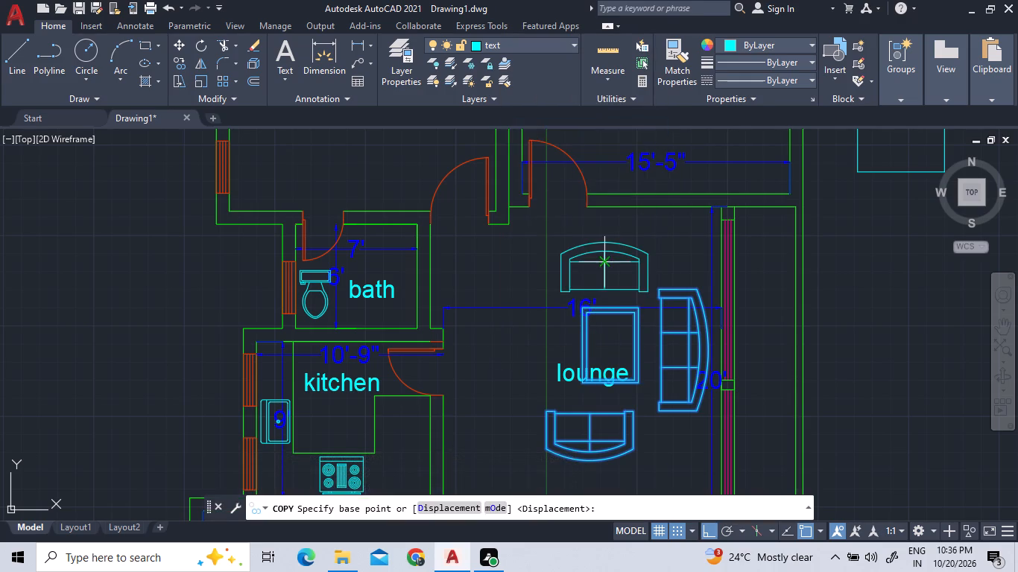
scroll(604, 264, down, 3)
click(616, 308)
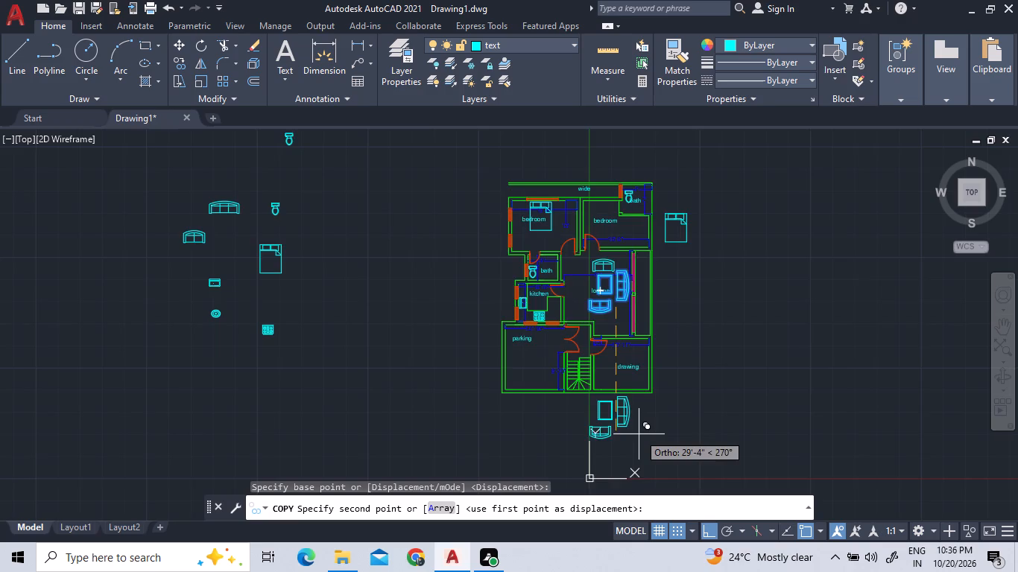
scroll(645, 411, up, 3)
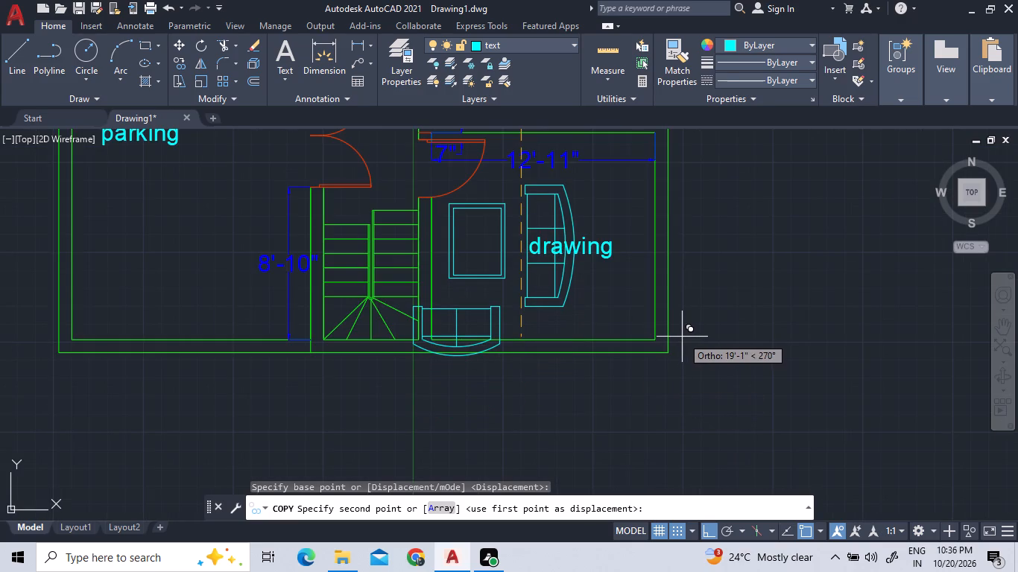
key(F8)
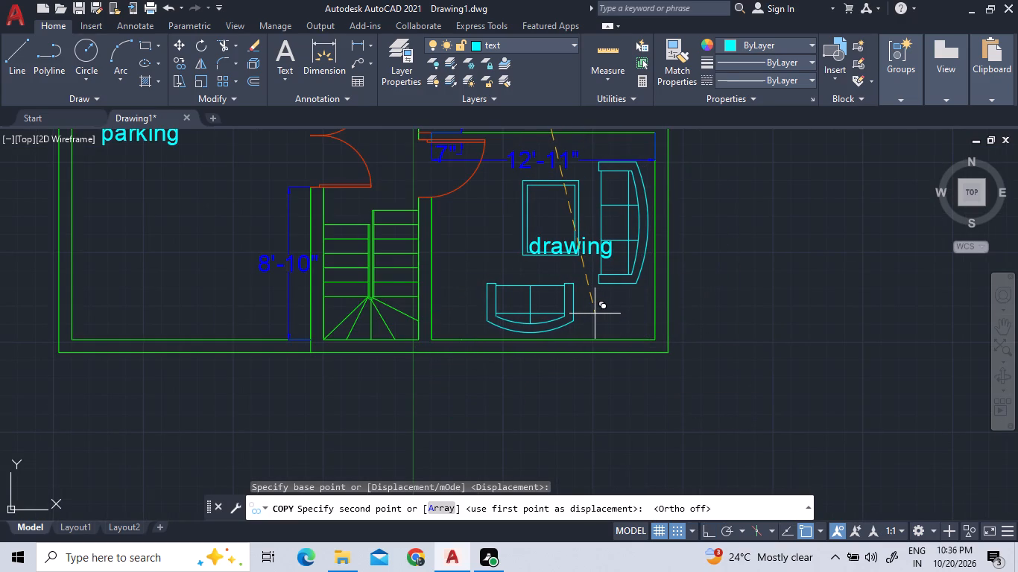
click(594, 314)
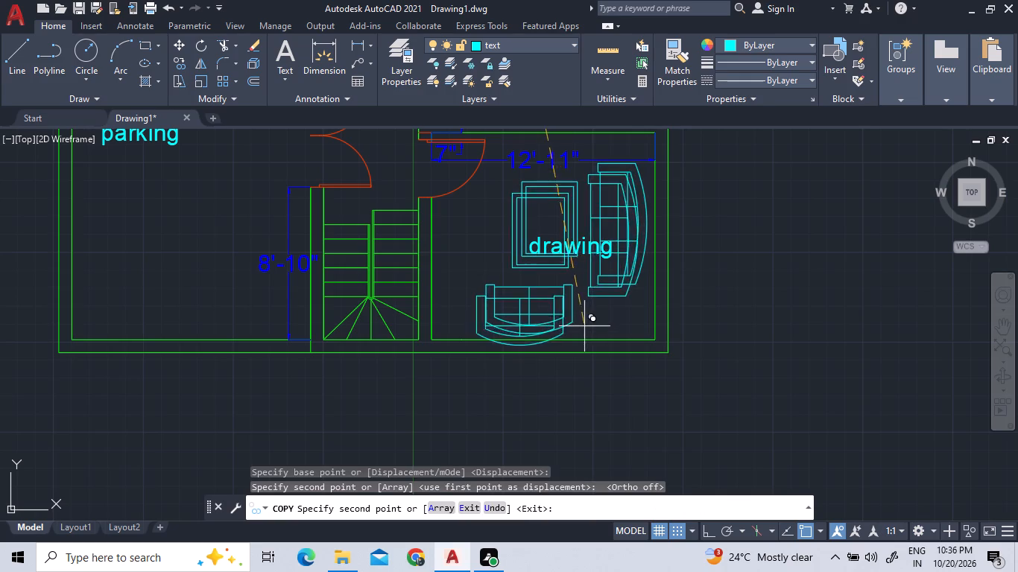
right_click(809, 454)
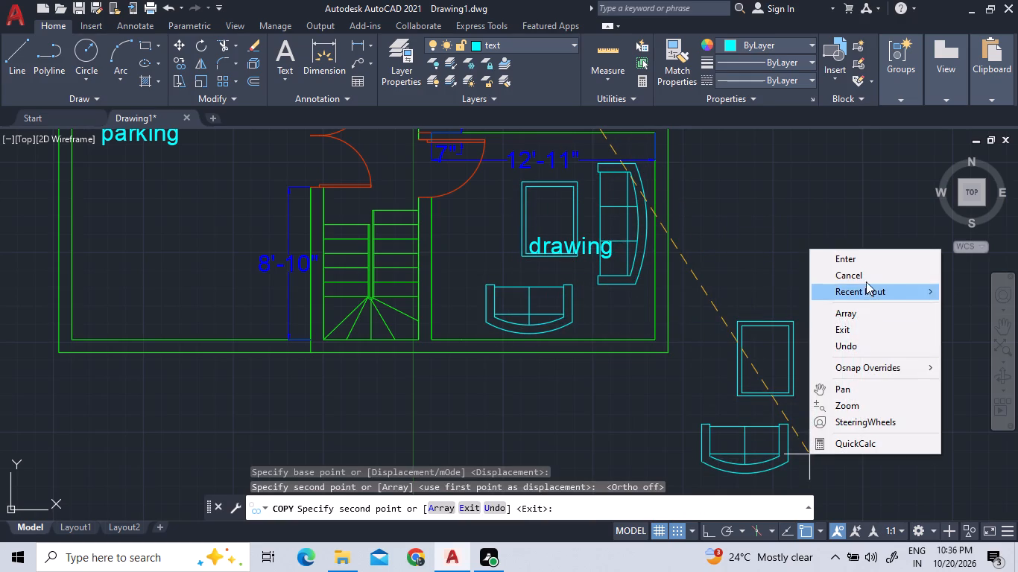
click(864, 278)
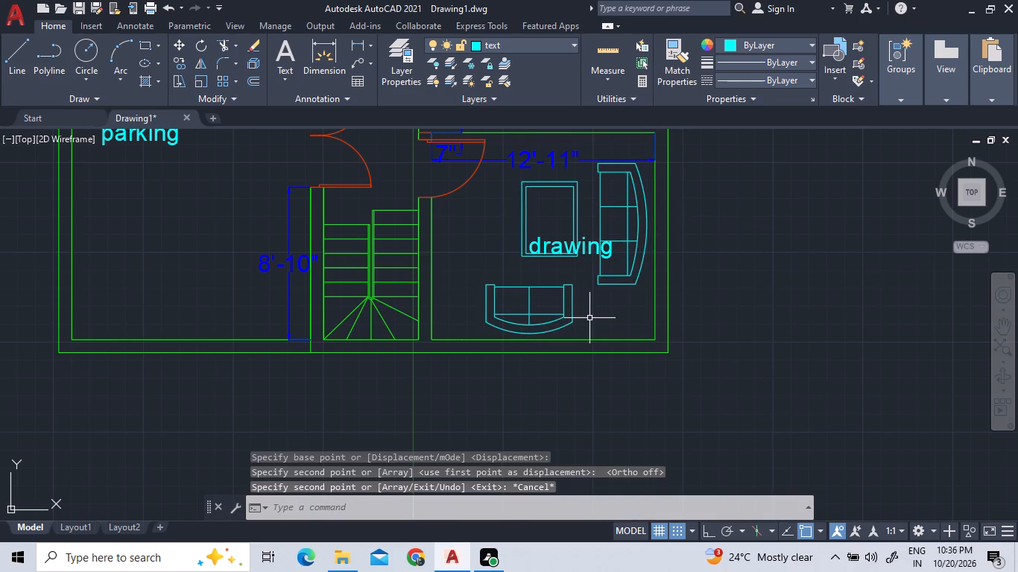
Erase the copied two-seat sofa below the coffee table in the drawing room.
click(588, 318)
click(554, 311)
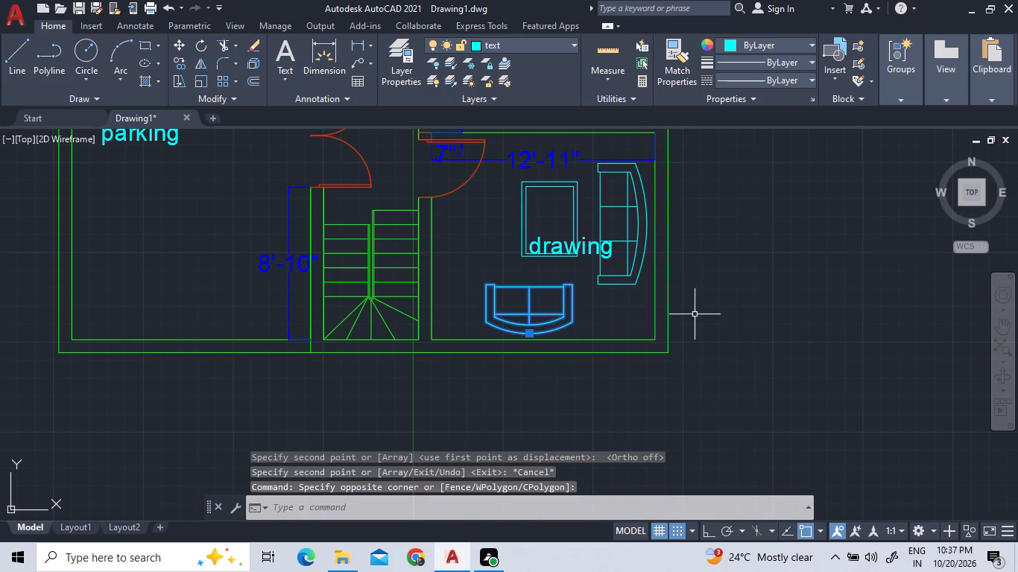
right_click(740, 340)
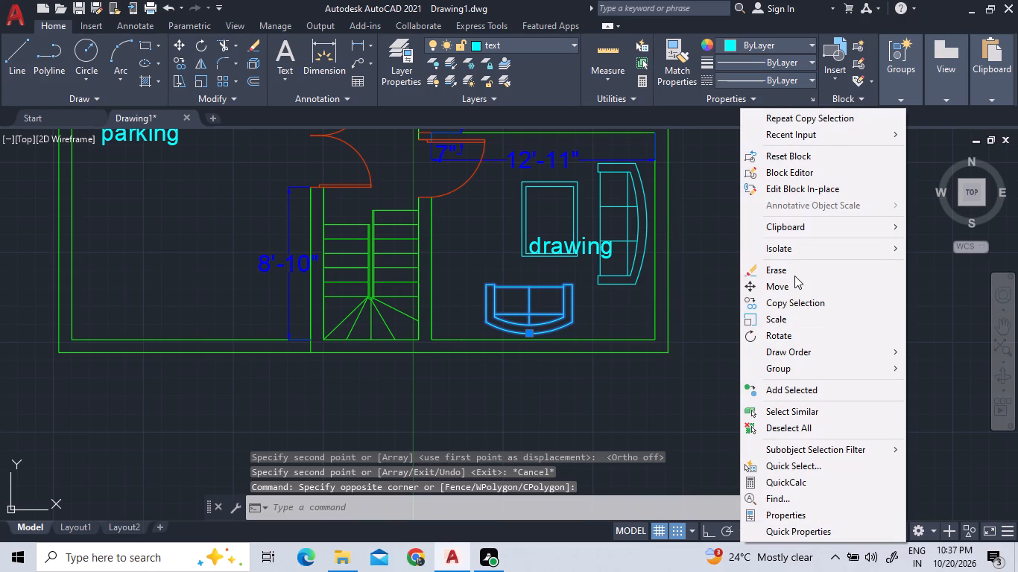
click(794, 276)
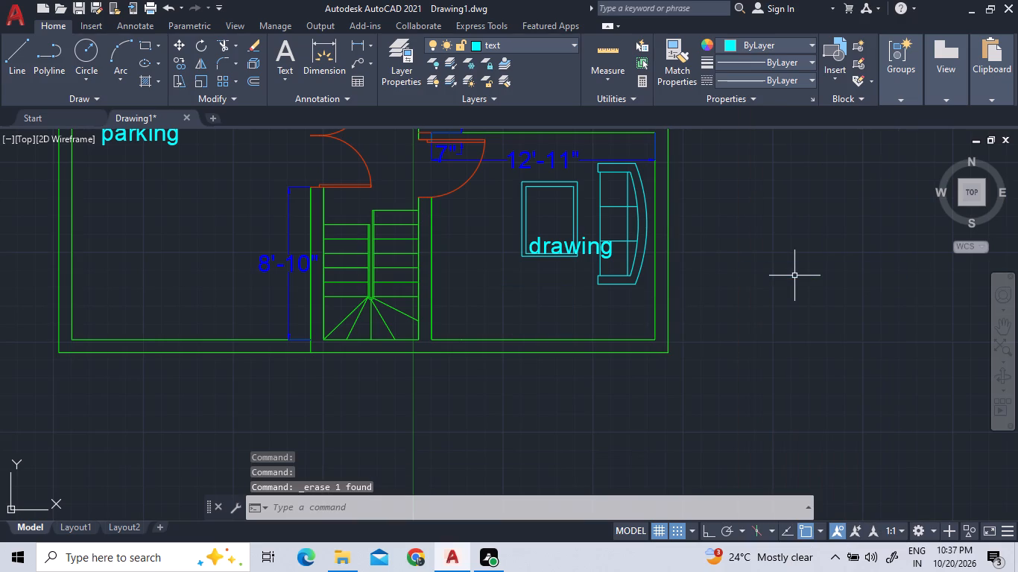
Copy the drawing room's three-seat sofa to the empty space outside the house, beyond the room's lower outer corner.
click(639, 255)
click(622, 236)
right_click(750, 276)
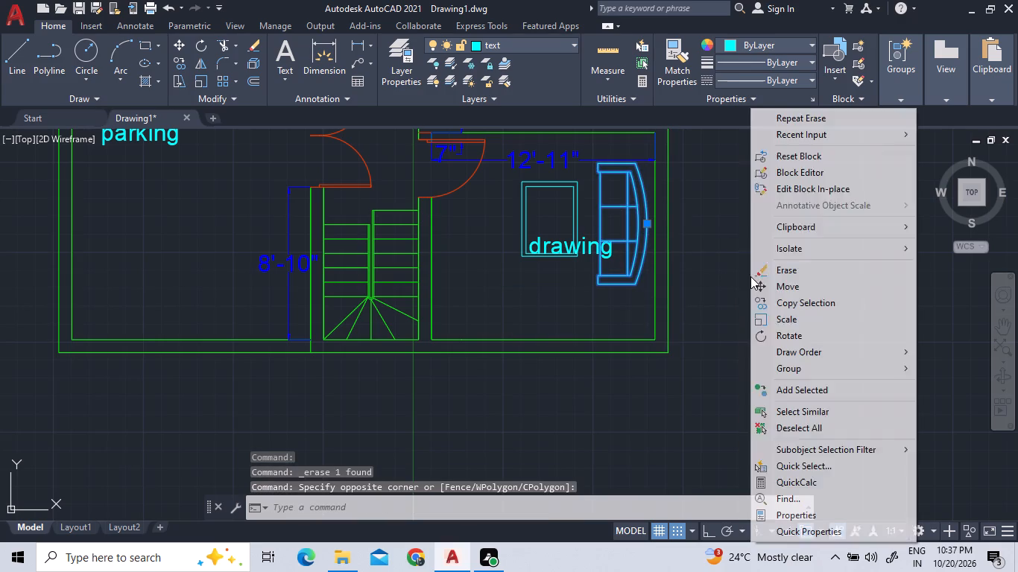
click(806, 305)
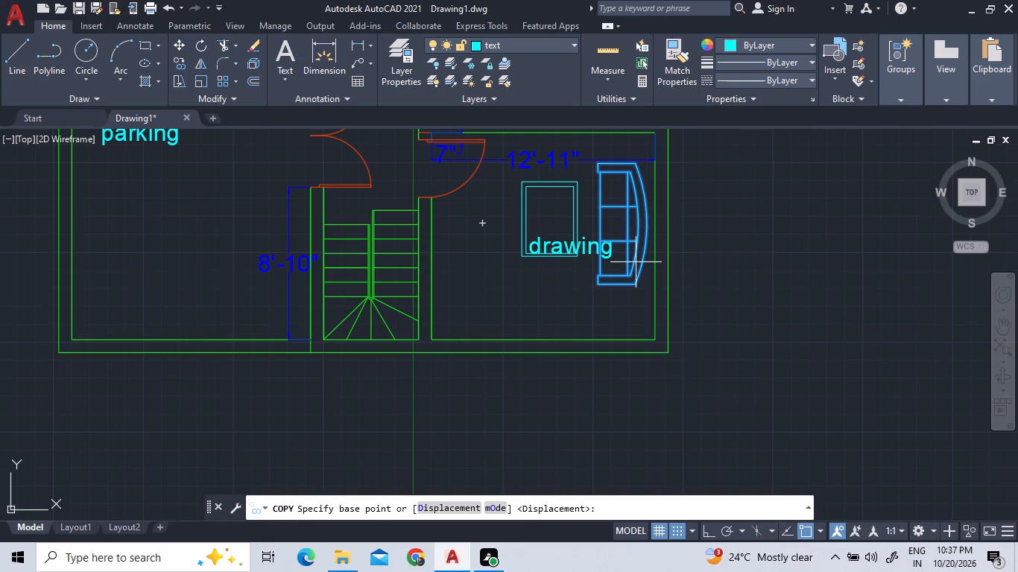
click(636, 262)
click(771, 379)
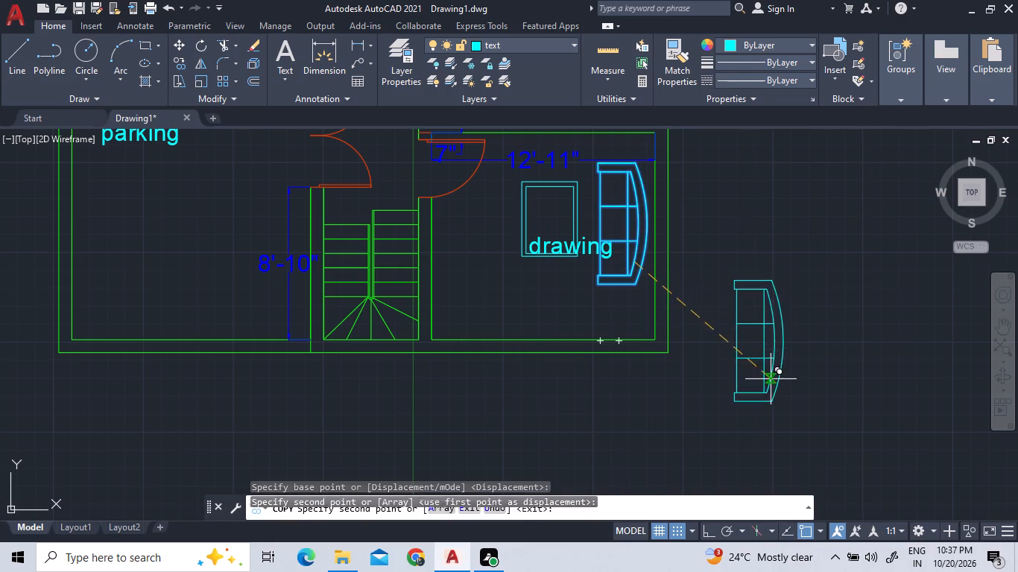
right_click(905, 358)
click(946, 182)
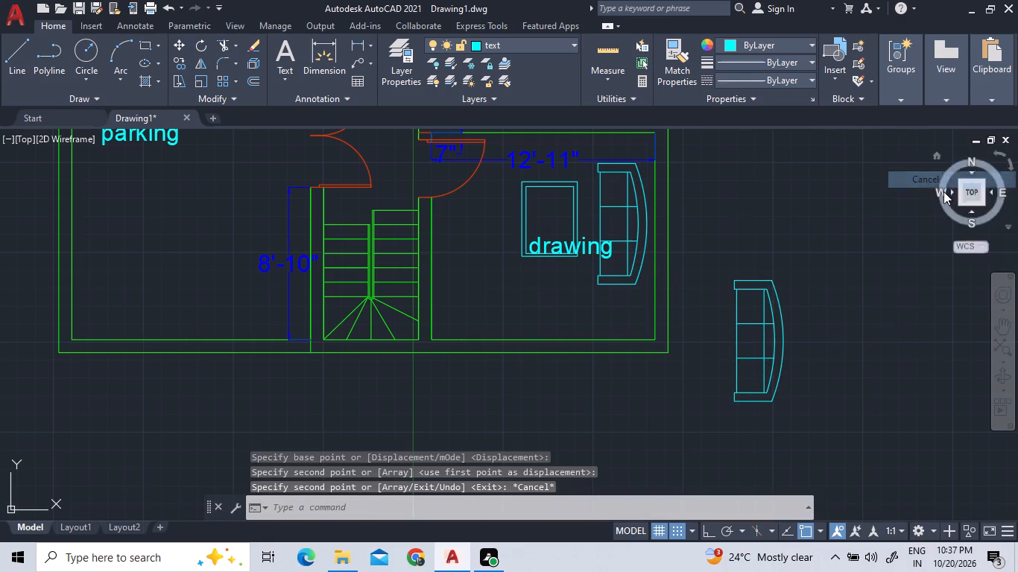
Rotate the three-seat sofa copy outside the house 270° with Ortho on, so its seat faces up.
click(809, 433)
click(722, 343)
right_click(722, 342)
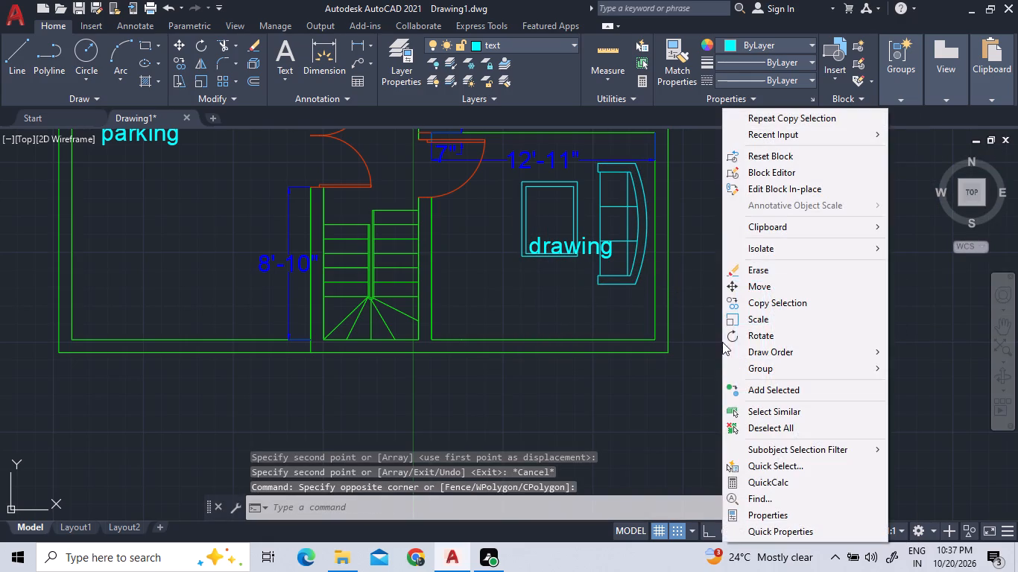
click(736, 334)
click(737, 407)
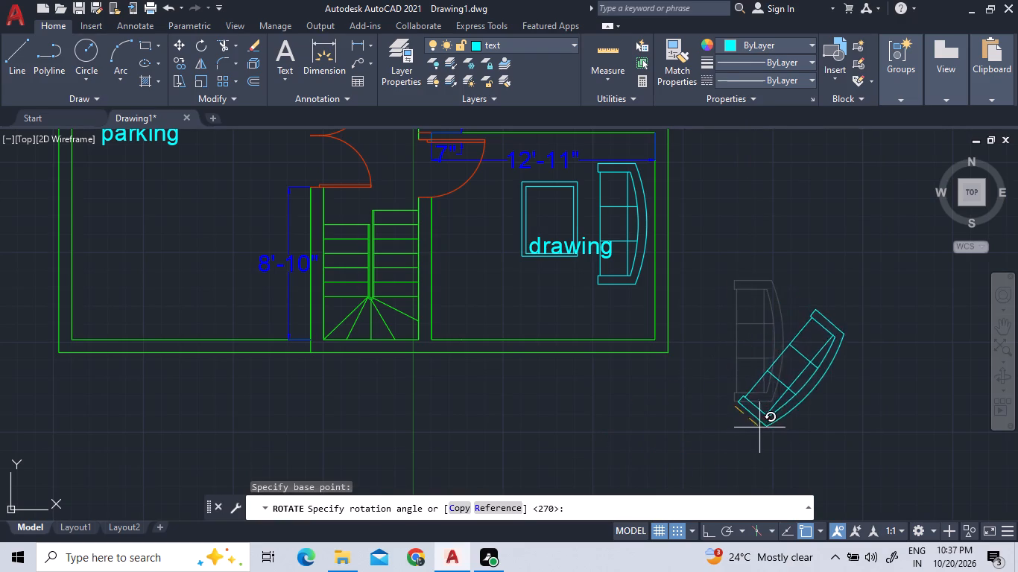
key(F8)
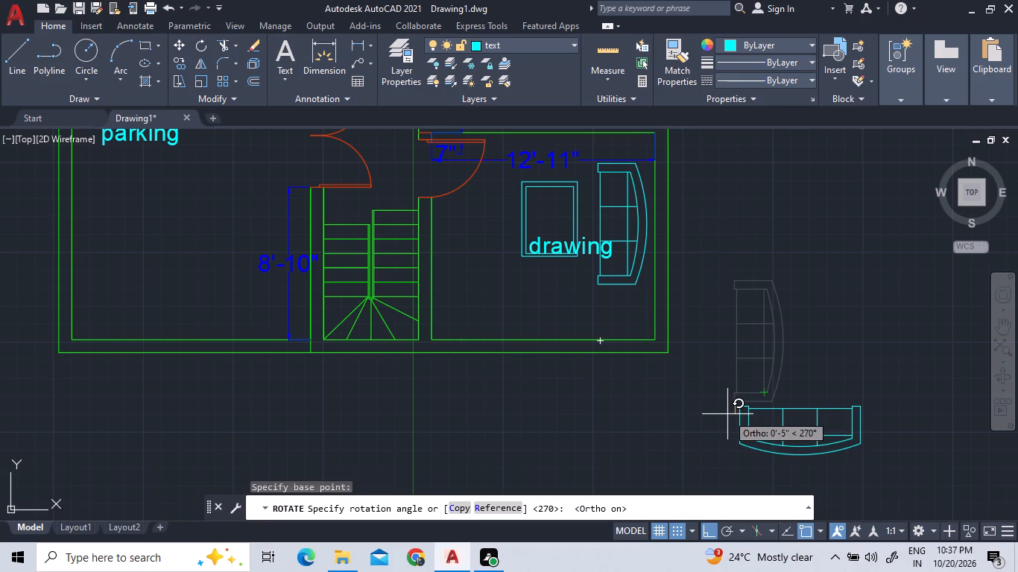
click(727, 414)
Move the rotated three-seat sofa into the drawing room, below the coffee table along the bottom wall, with Ortho off.
click(801, 430)
click(748, 393)
right_click(748, 393)
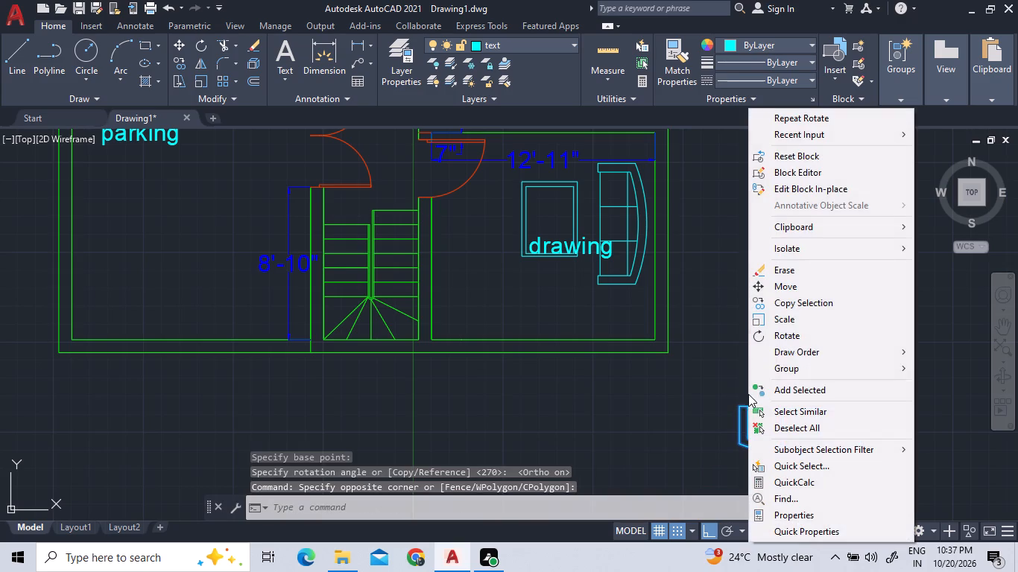
click(785, 287)
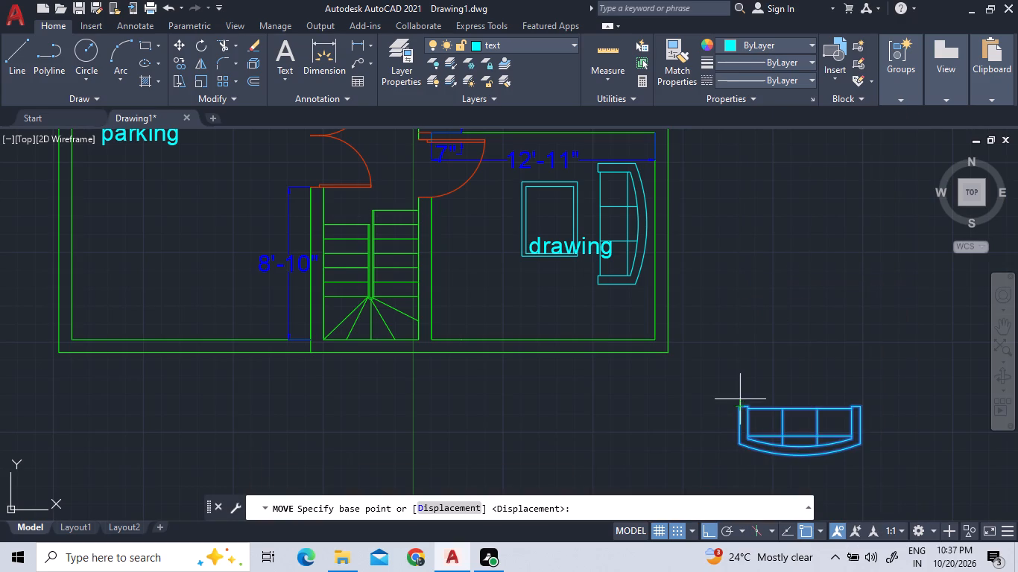
click(794, 436)
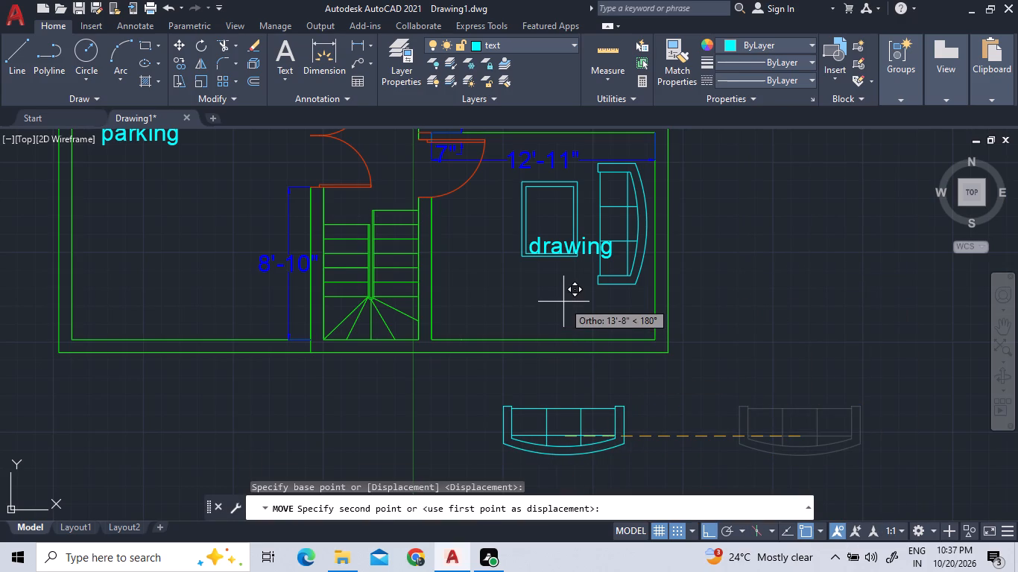
key(F8)
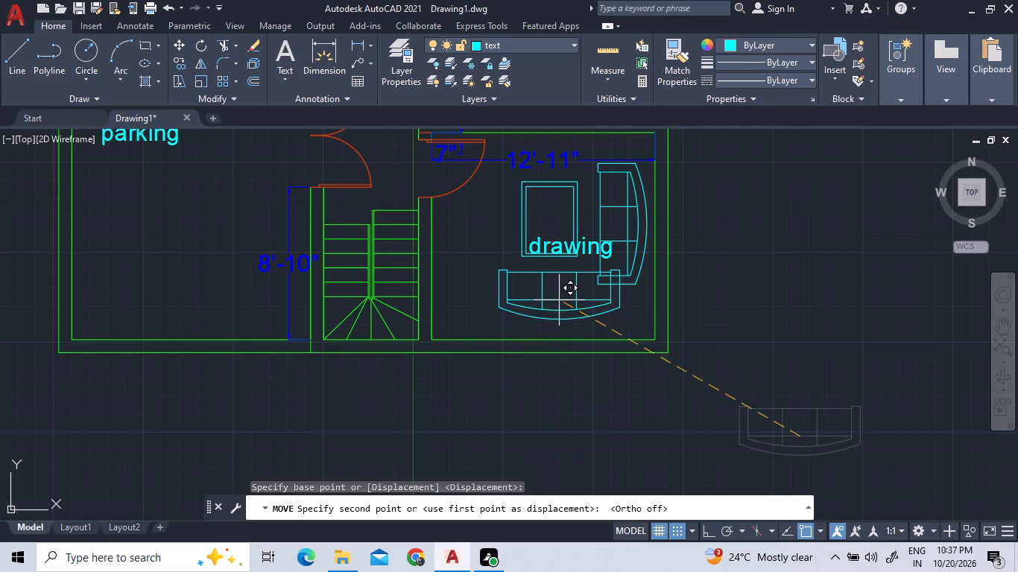
click(529, 315)
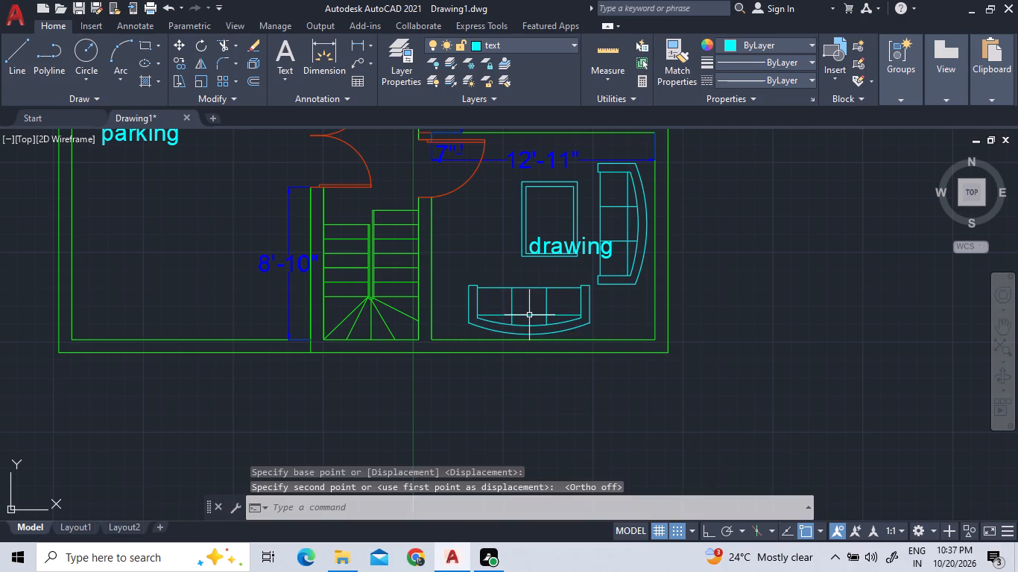
Rotate the spare double bed outside the house 270° with Ortho on, so its pillows face away from the plan.
scroll(531, 316, down, 2)
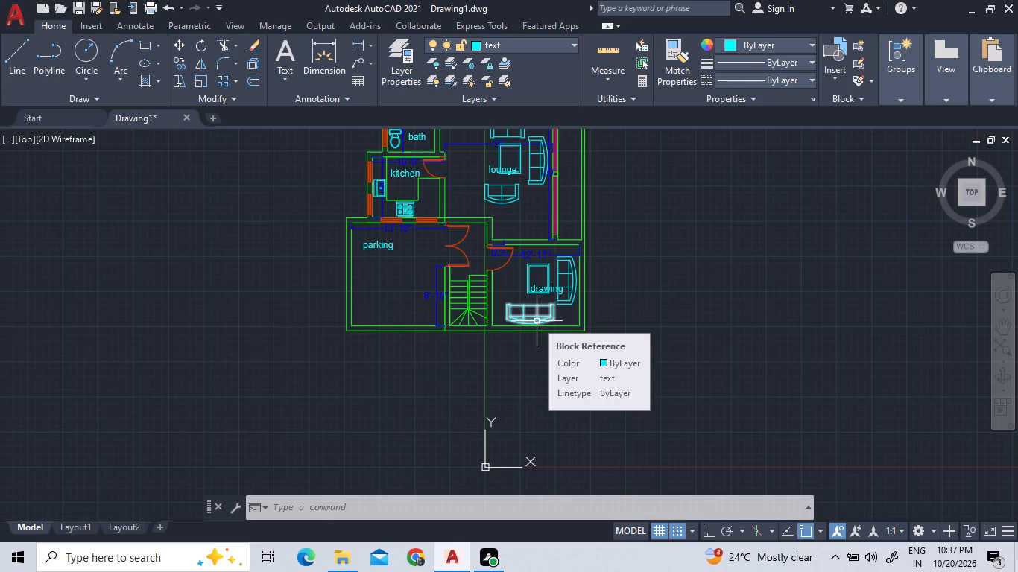
scroll(508, 343, down, 1)
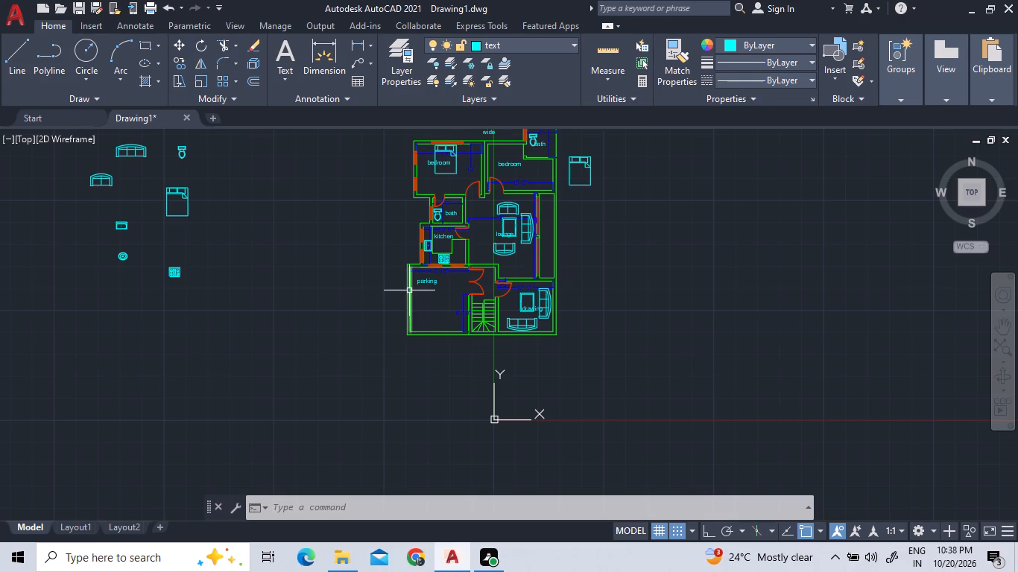
scroll(522, 195, up, 2)
scroll(522, 194, down, 3)
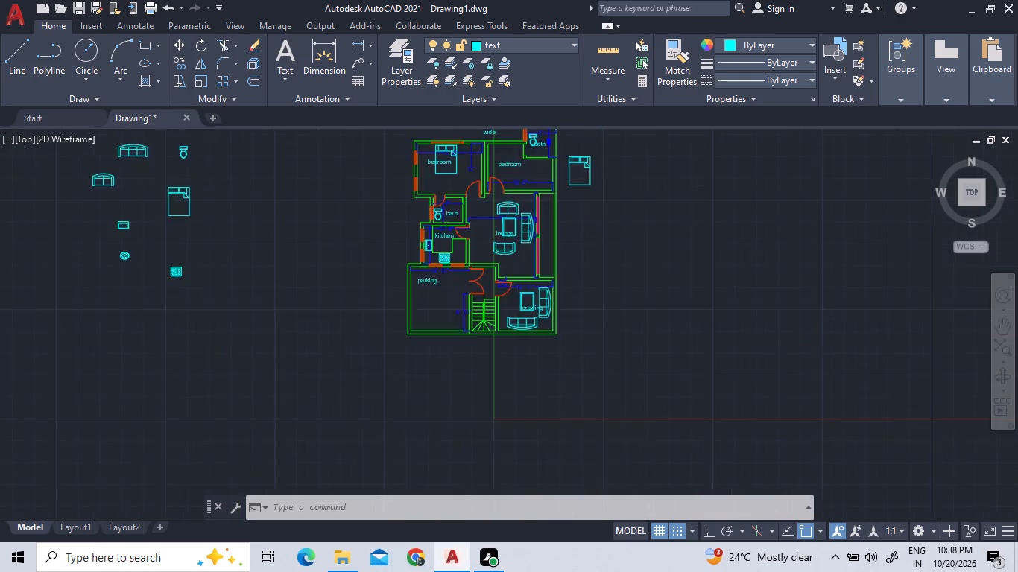
scroll(554, 147, up, 3)
click(630, 338)
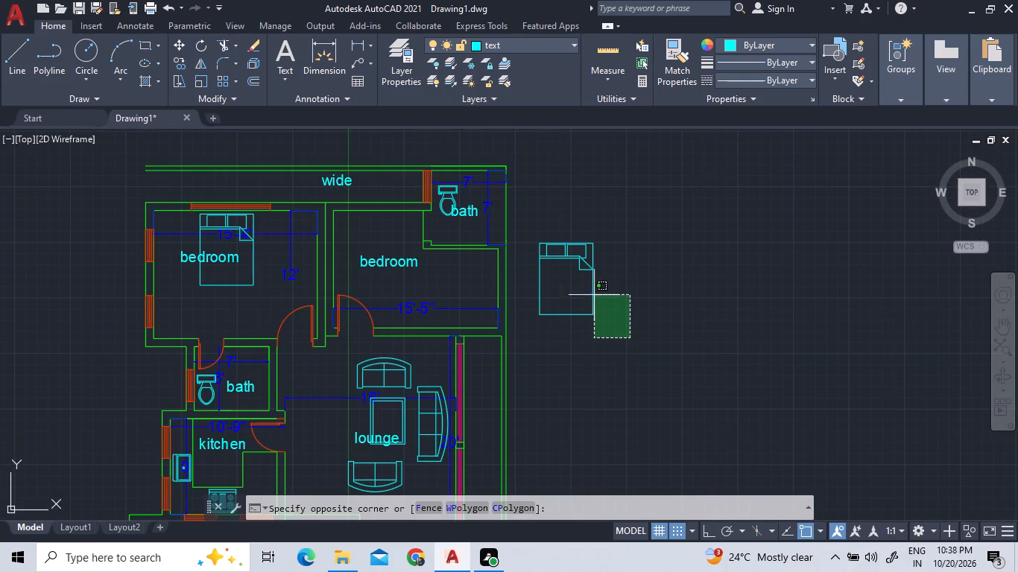
click(585, 288)
right_click(626, 278)
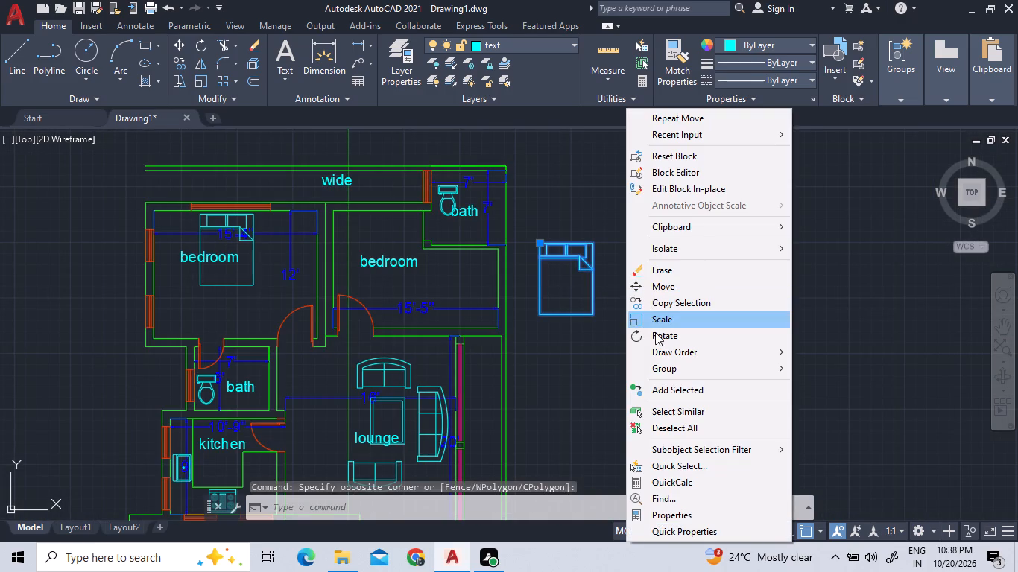
click(655, 333)
click(592, 318)
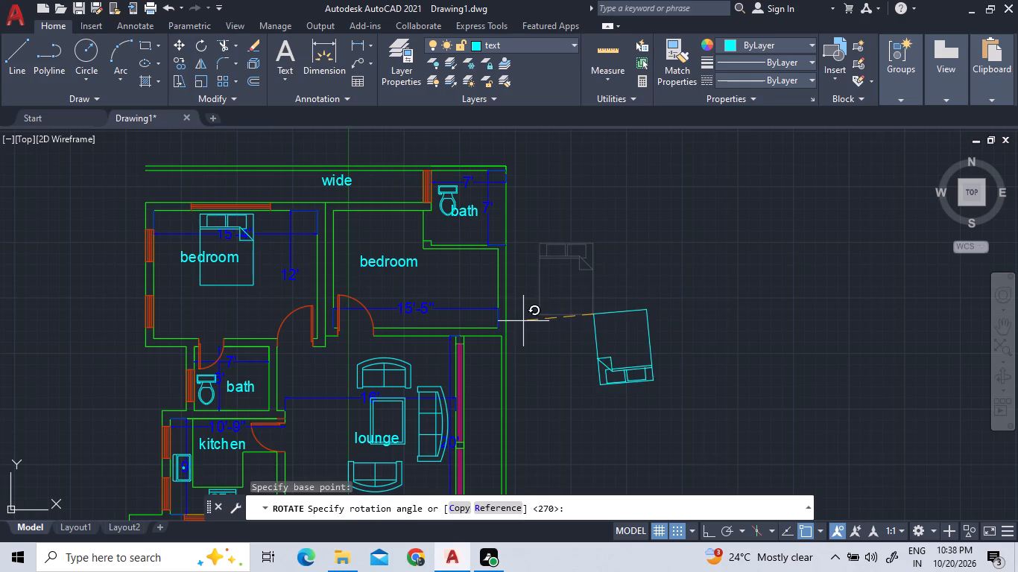
key(F8)
click(604, 331)
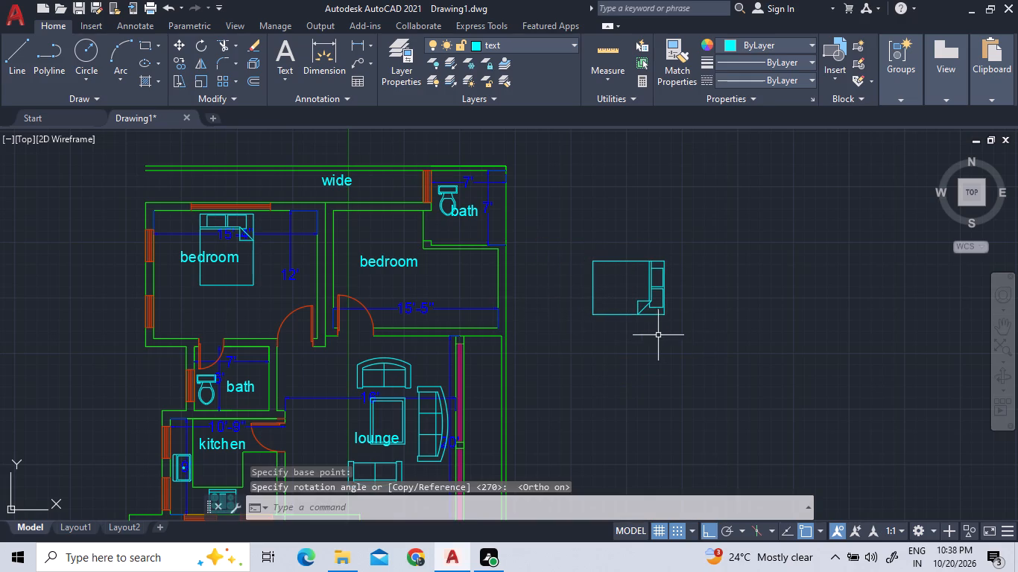
Move the rotated double bed about 15'-10" horizontally into the 15'-5" wide bedroom, with its pillows beside the outer wall.
click(699, 337)
click(626, 277)
right_click(626, 277)
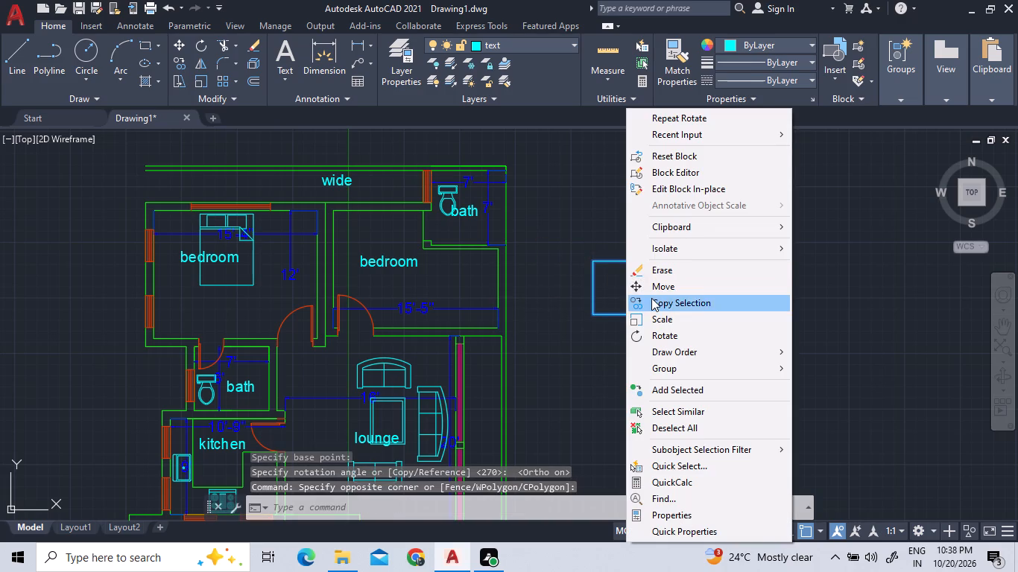
click(657, 282)
click(647, 290)
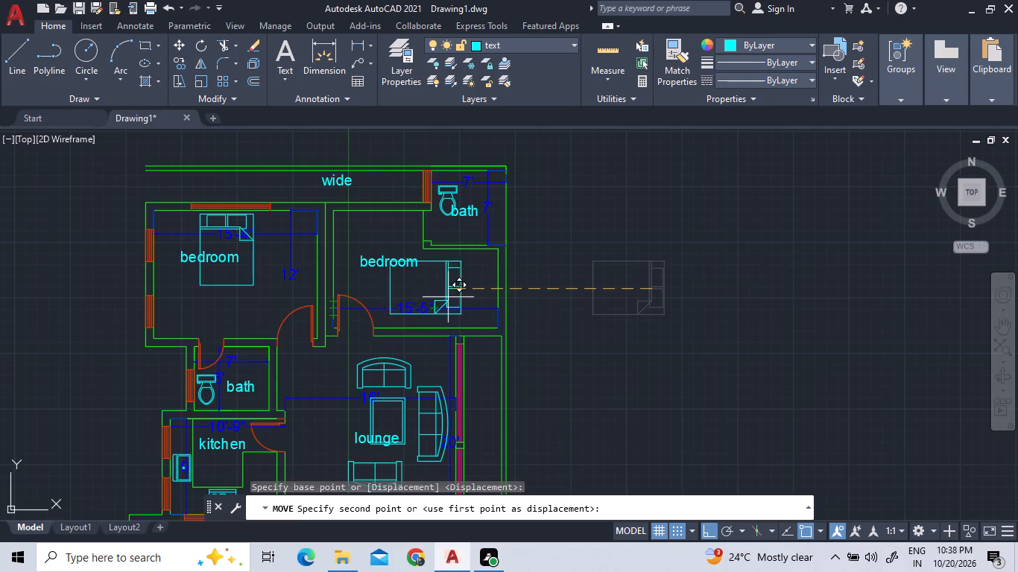
scroll(466, 289, up, 2)
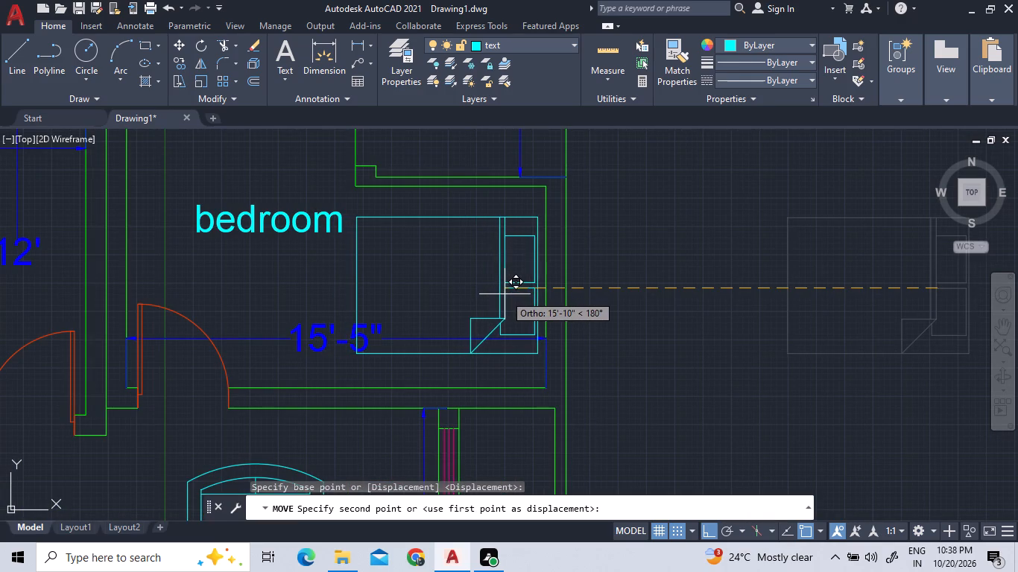
click(505, 294)
scroll(675, 275, down, 3)
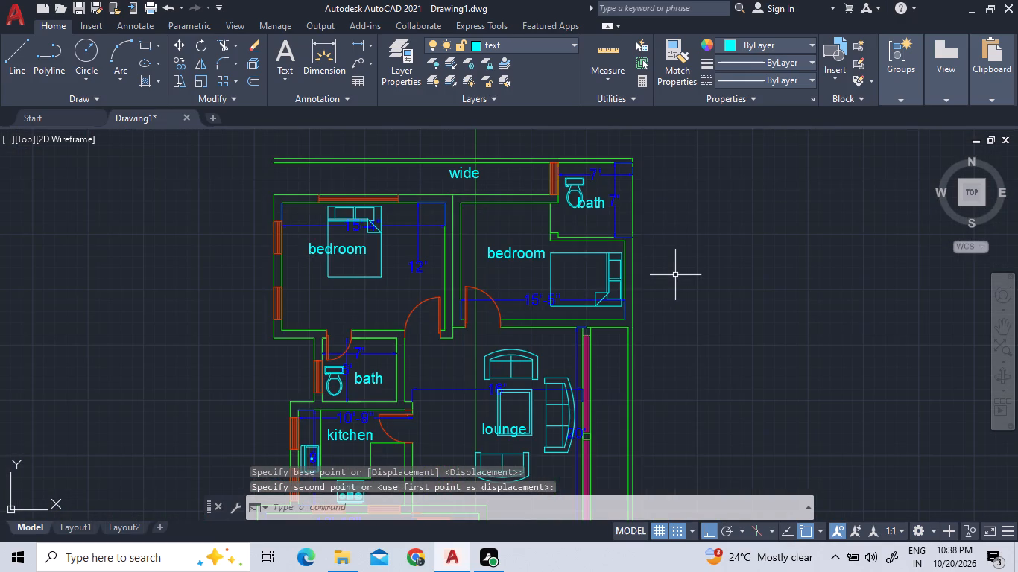
Rotate the toilet in the 7' by 7' bath 90° about its tank's outer corner, so the bowl points away from the window.
scroll(675, 275, down, 2)
scroll(649, 230, up, 2)
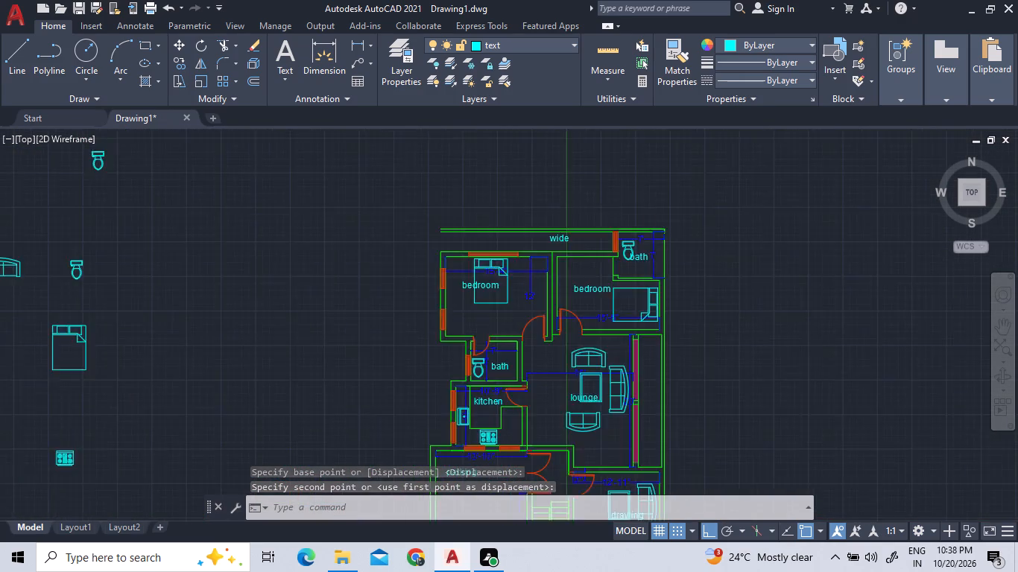
scroll(649, 230, up, 3)
click(611, 305)
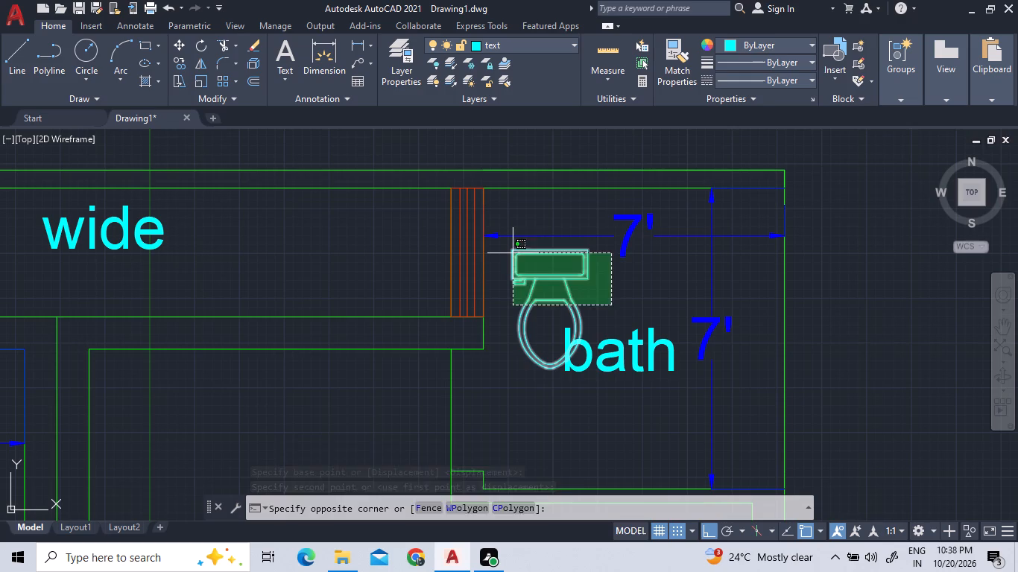
click(513, 253)
right_click(518, 253)
click(578, 338)
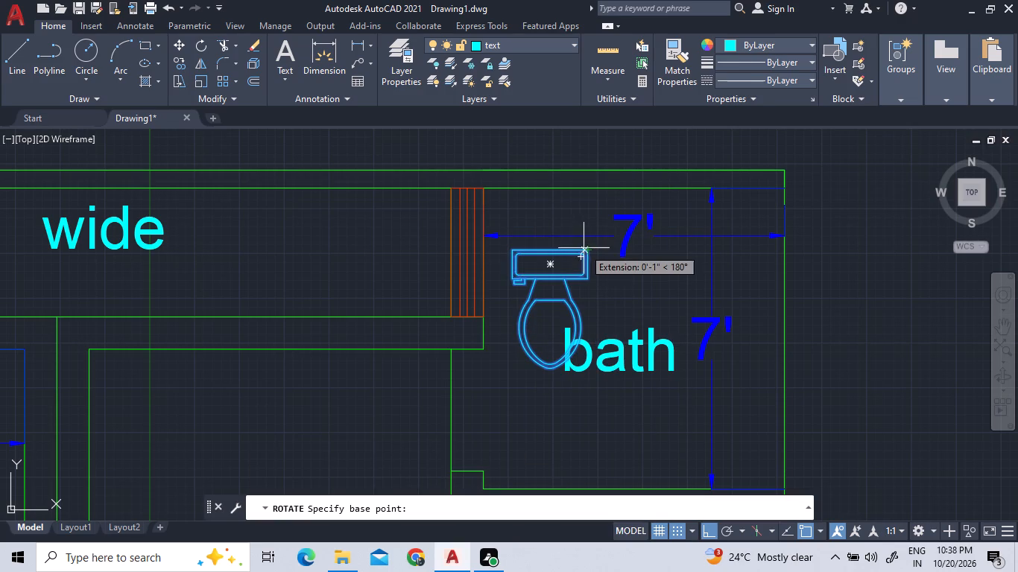
scroll(586, 252, up, 3)
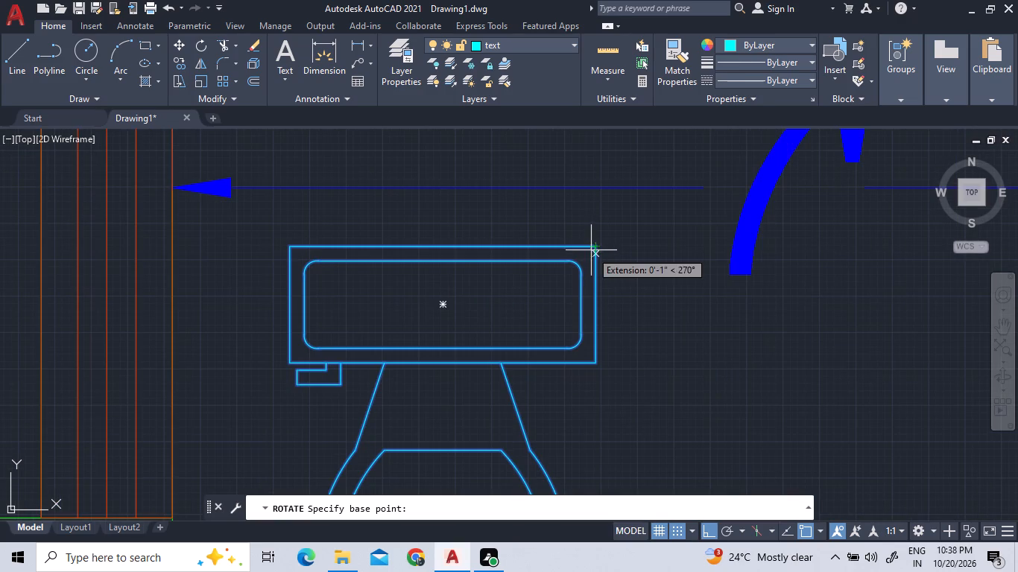
click(595, 247)
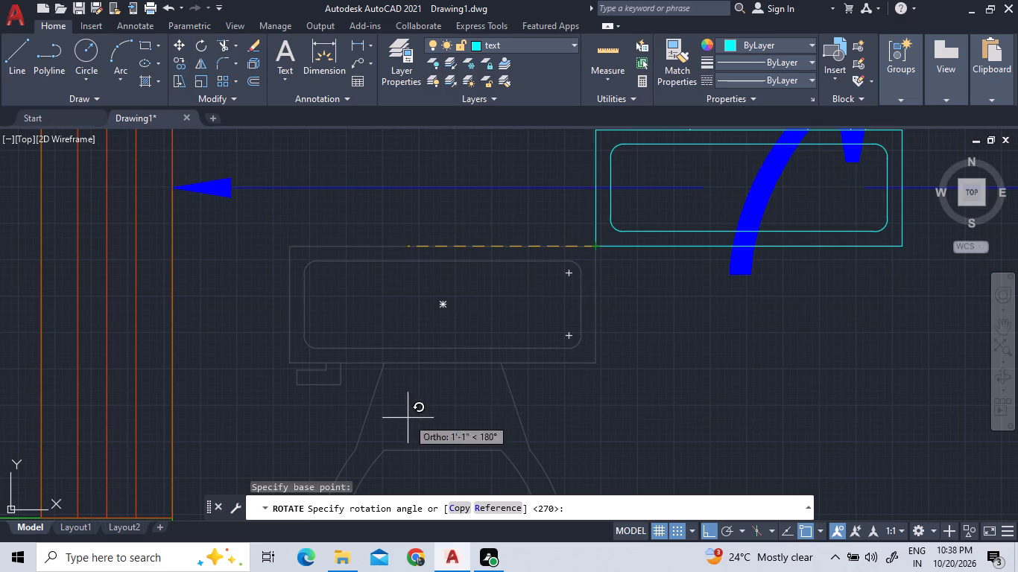
scroll(465, 431, down, 2)
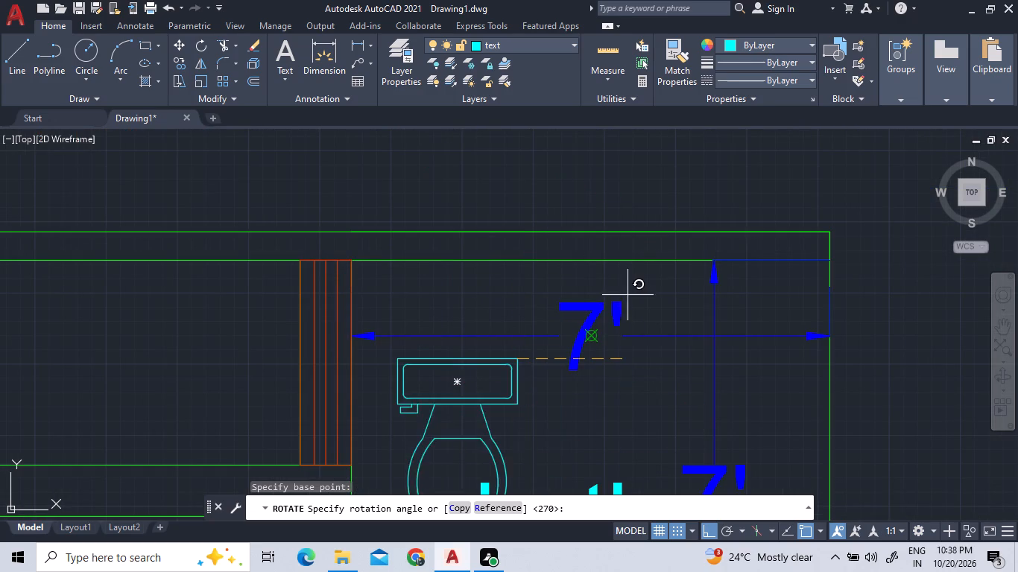
click(537, 276)
Move the rotated toilet with Ortho off so its tank sits against the window wall of the 7' by 7' bath.
click(599, 425)
click(556, 405)
right_click(548, 404)
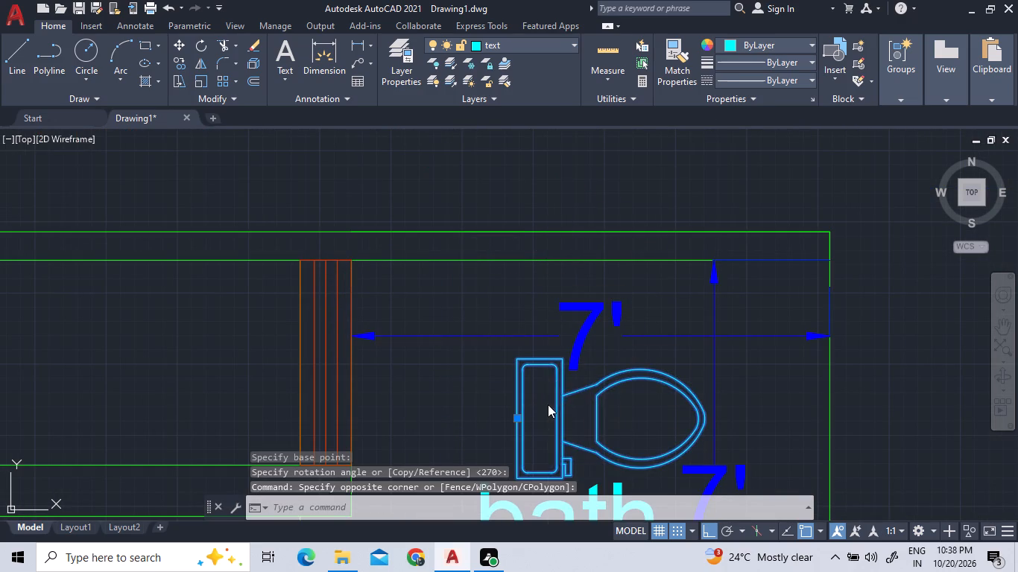
click(586, 285)
click(543, 406)
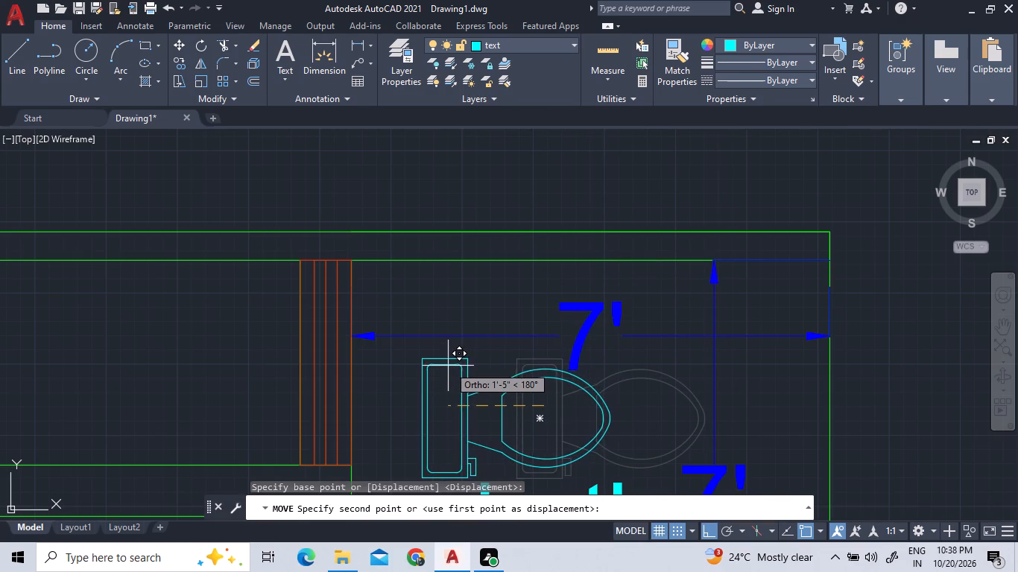
scroll(448, 366, down, 2)
scroll(442, 372, up, 3)
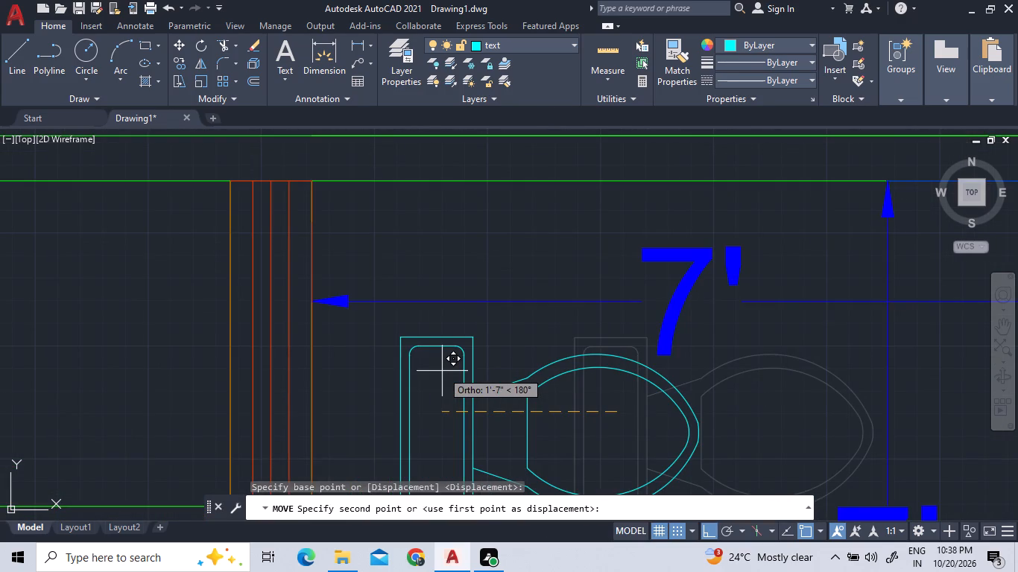
key(F8)
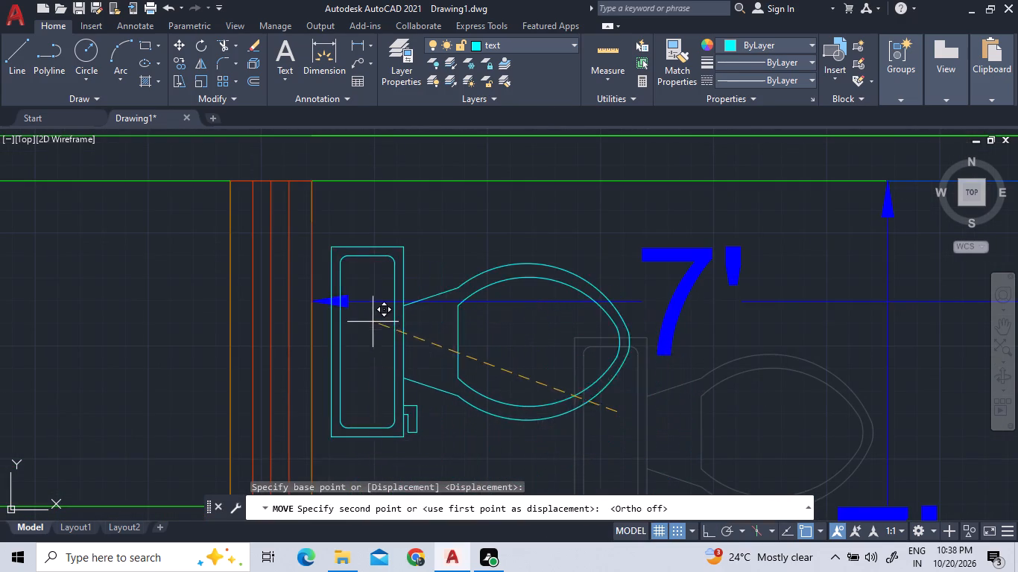
scroll(350, 311, up, 2)
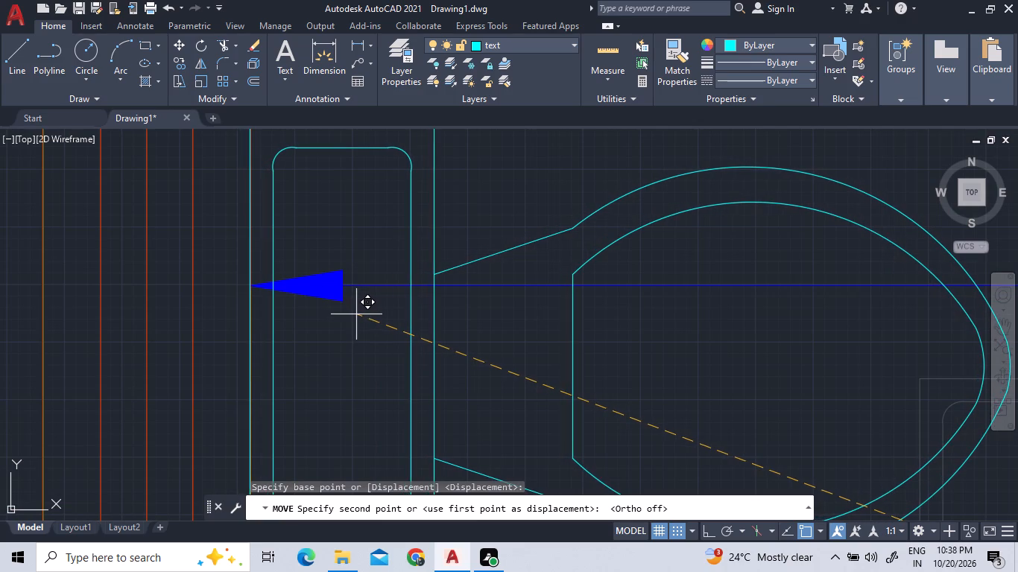
click(356, 314)
scroll(417, 288, down, 7)
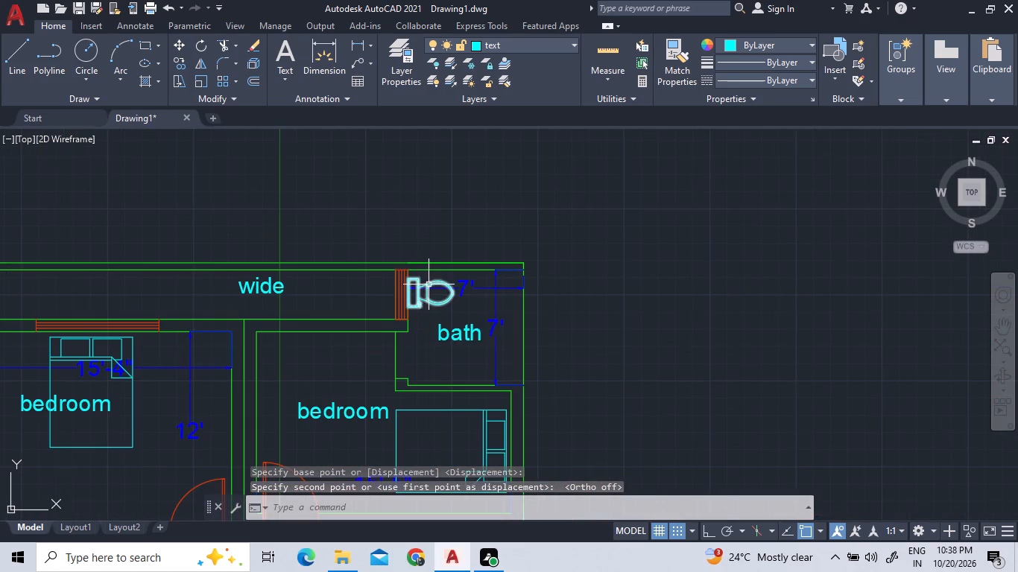
Rotate the toilet in the bath above the kitchen 90° about its tank's upper corner, so the bowl points away from the window.
scroll(442, 337, down, 3)
scroll(238, 366, down, 2)
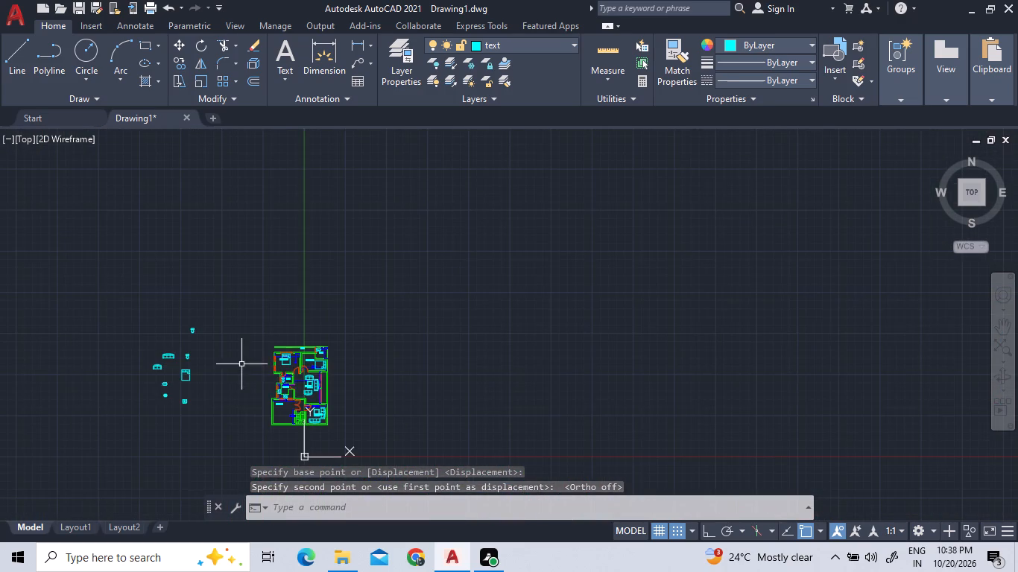
scroll(279, 387, up, 6)
scroll(163, 340, up, 2)
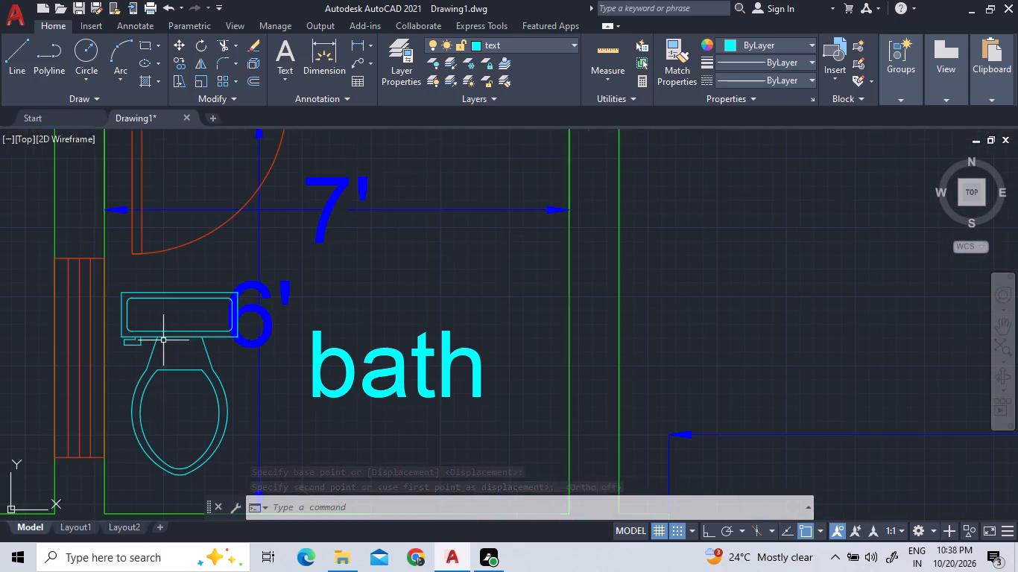
click(189, 347)
click(171, 312)
right_click(171, 312)
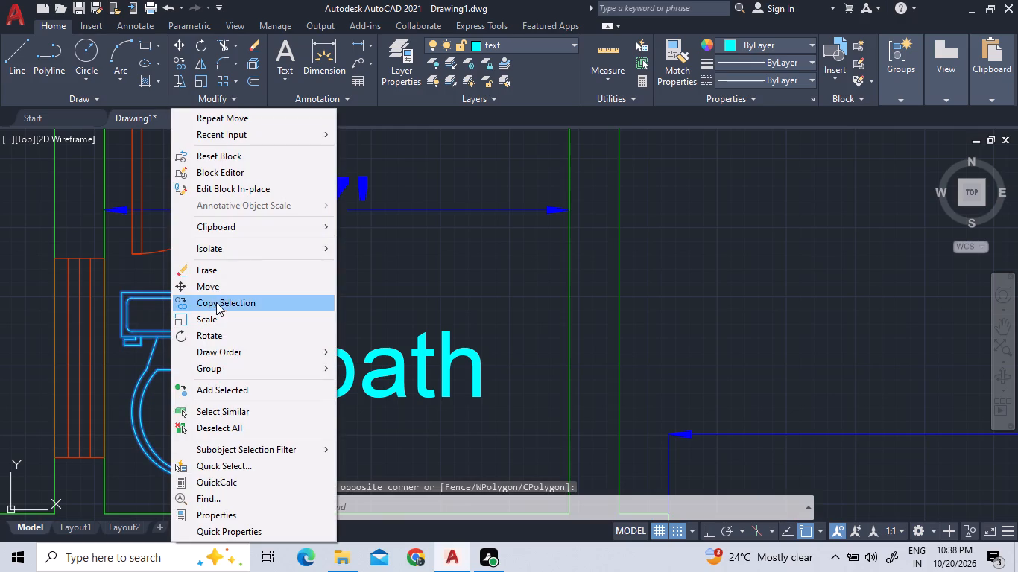
click(207, 342)
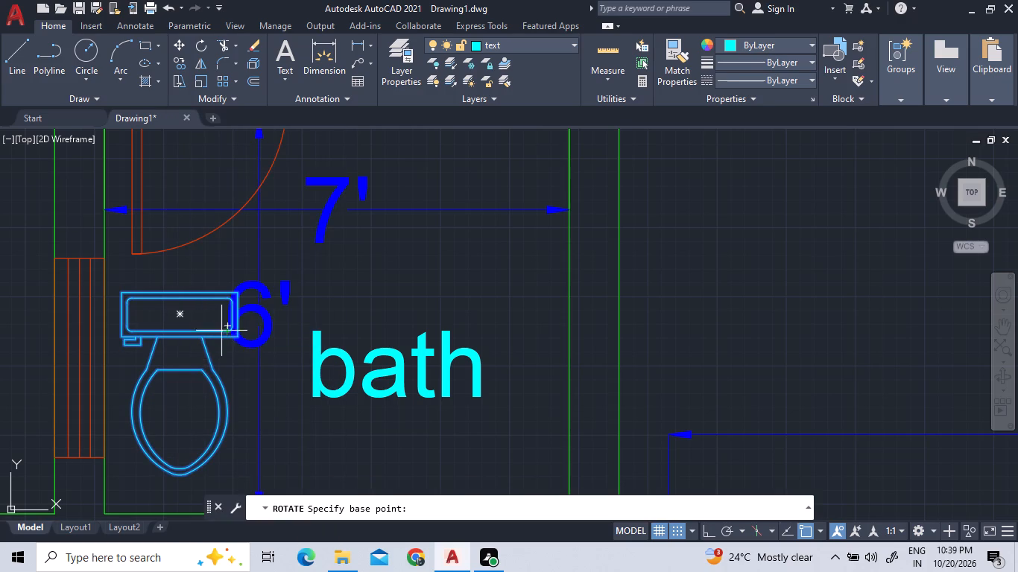
click(238, 296)
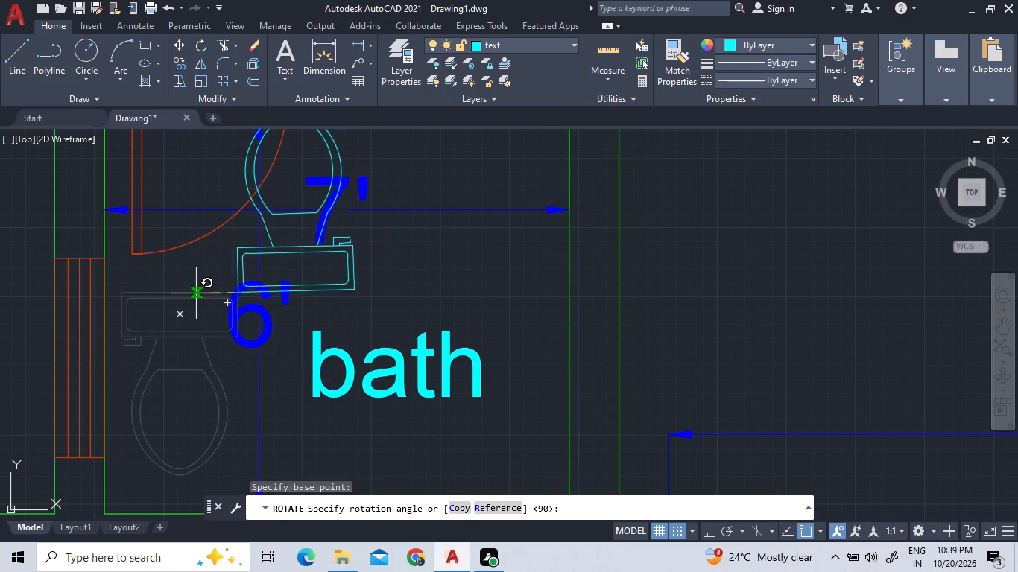
click(245, 252)
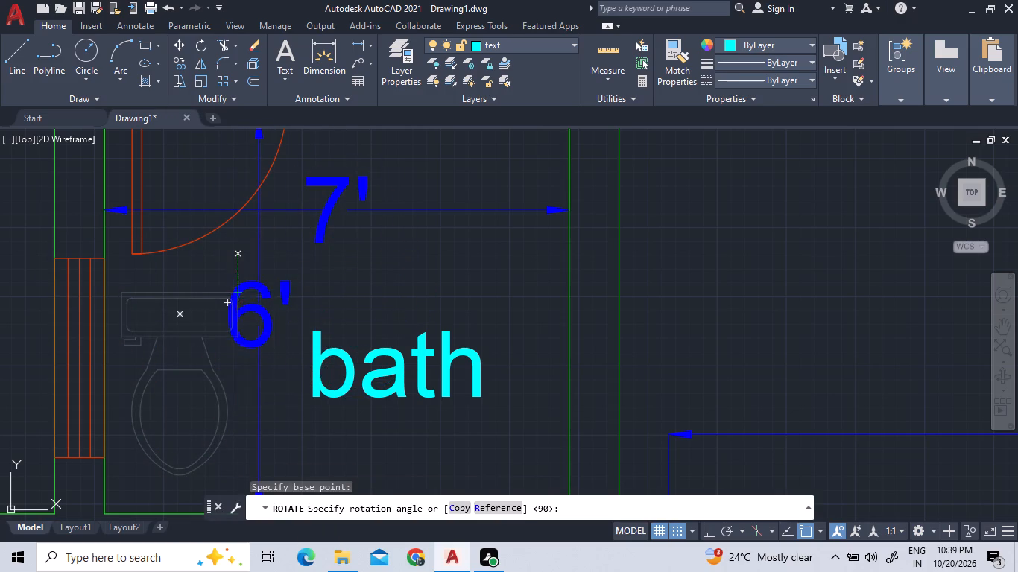
Move the rotated toilet by its tank's back midpoint onto the window wall of the bath above the kitchen.
click(250, 394)
click(229, 384)
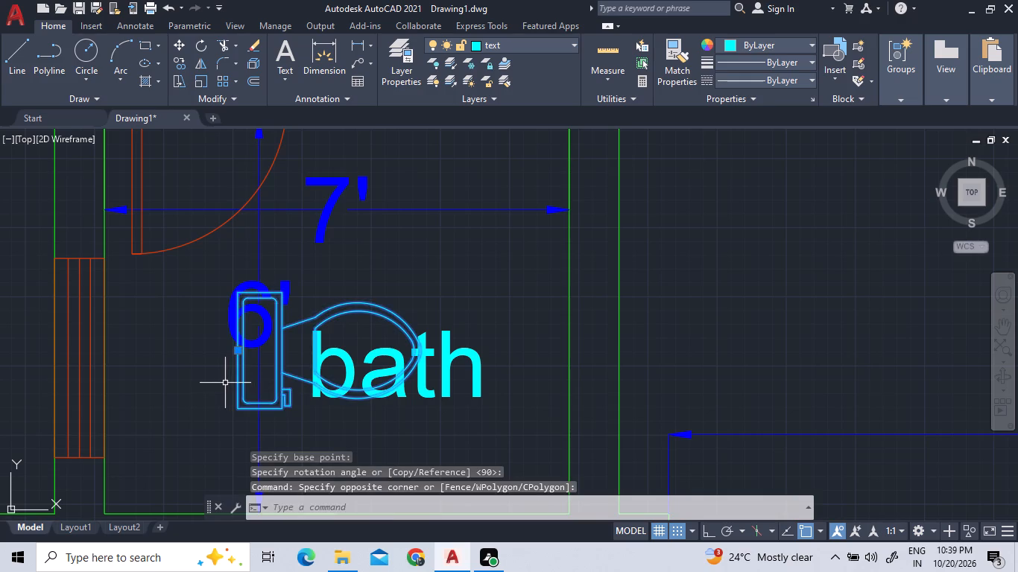
right_click(225, 383)
click(276, 288)
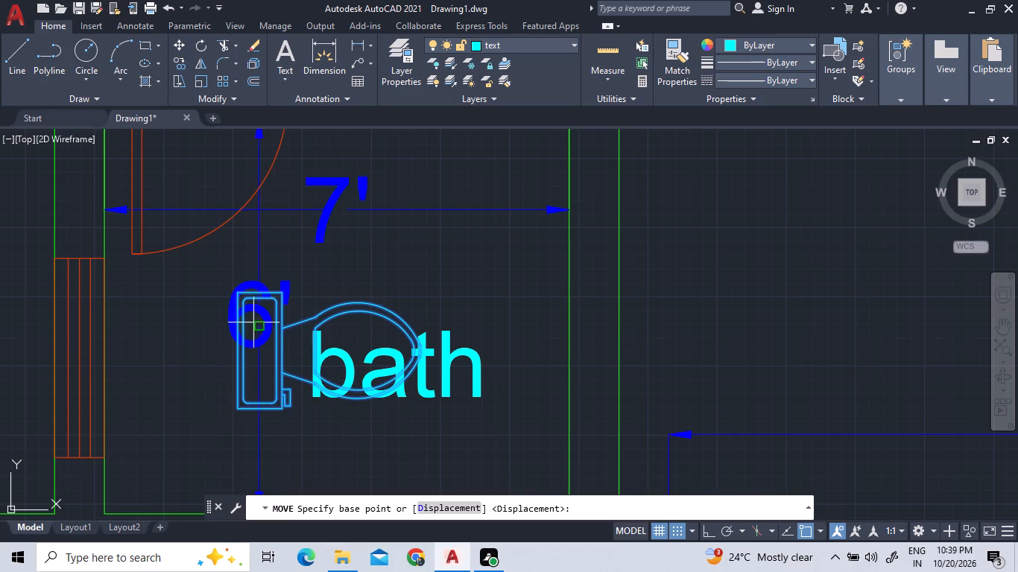
click(238, 349)
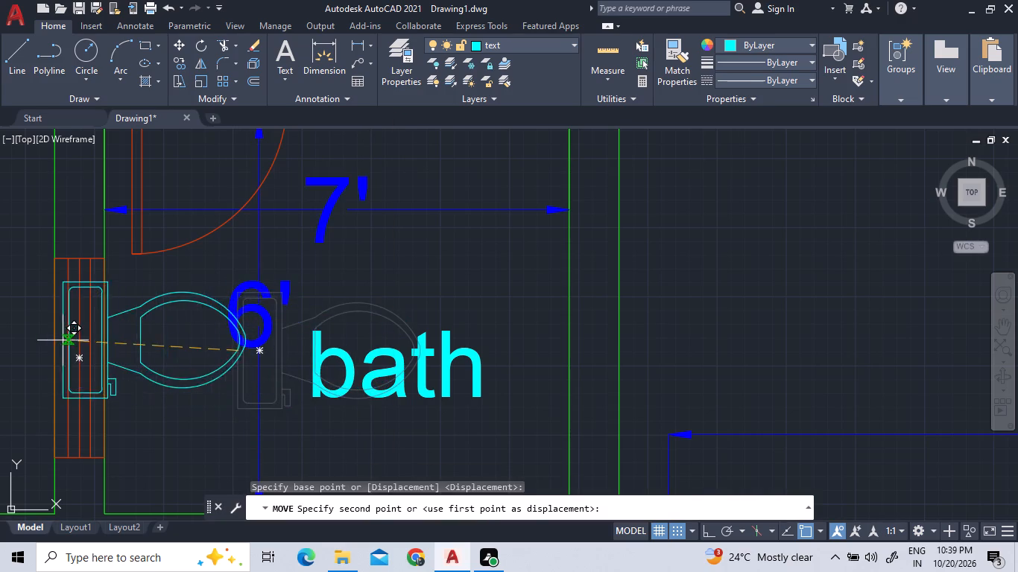
scroll(91, 339, up, 4)
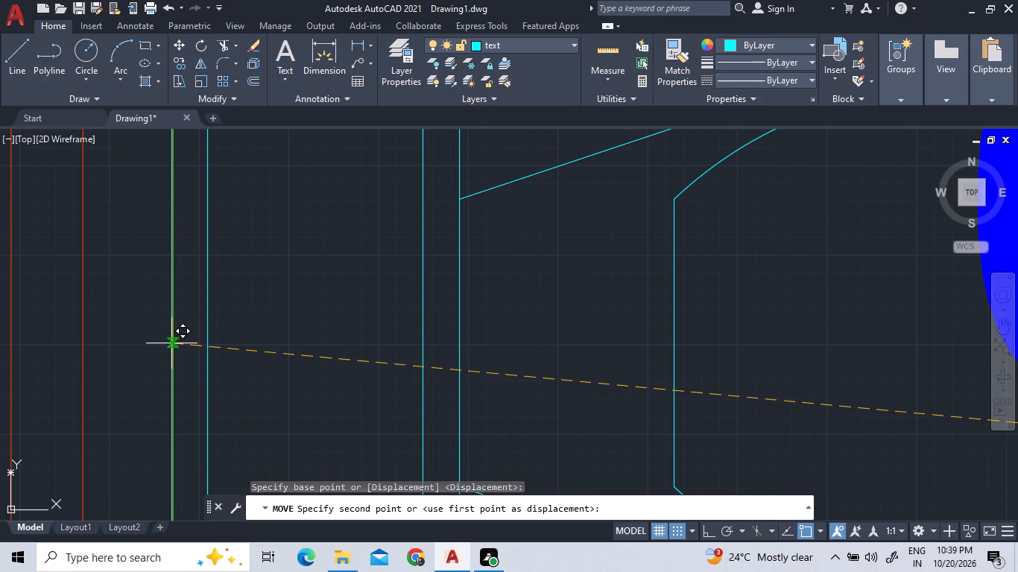
click(173, 343)
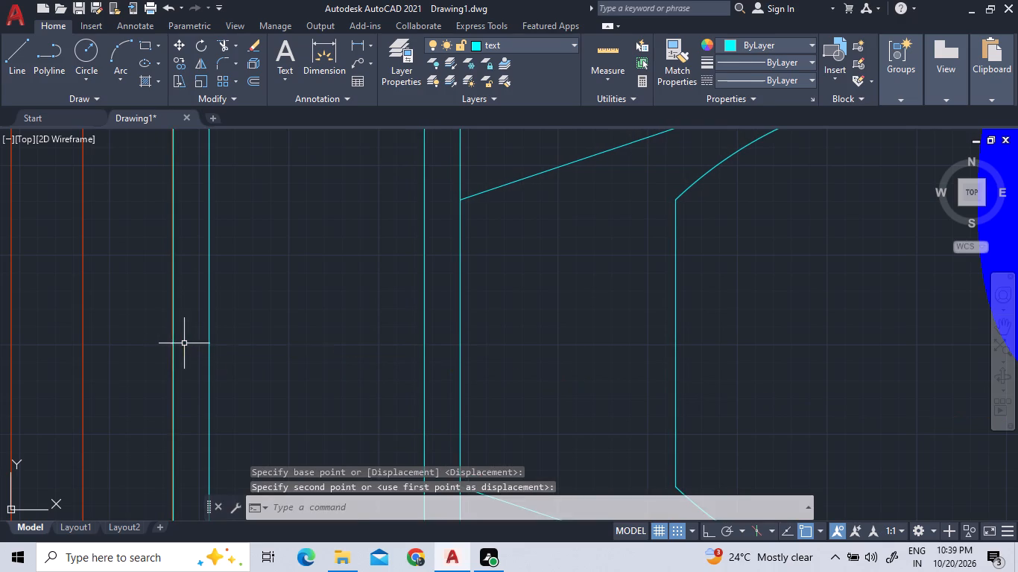
scroll(184, 343, down, 5)
scroll(250, 333, down, 3)
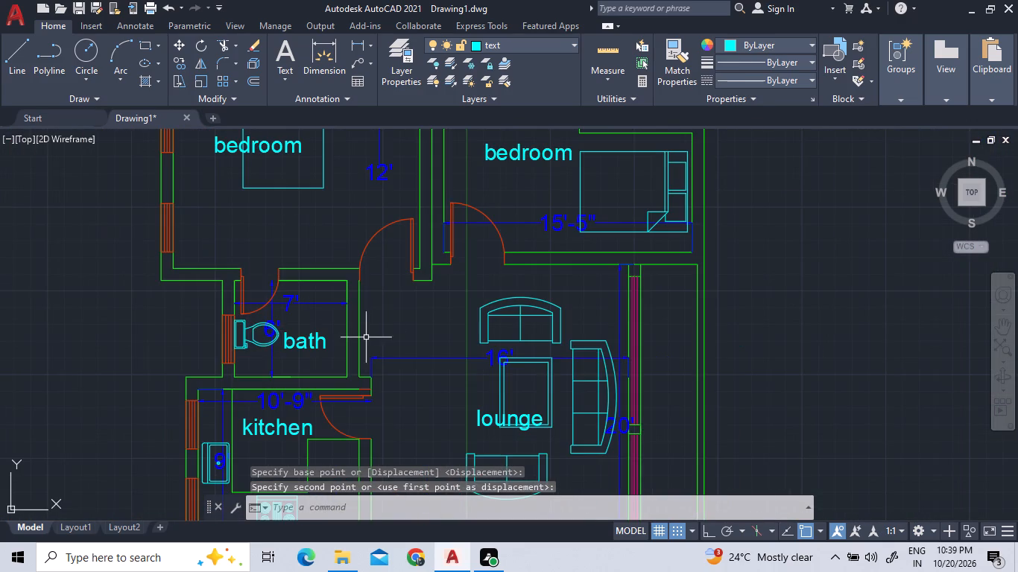
Copy the spare oval washbasin by its centre into the bath above the kitchen, against the door wall in the corner beyond the door.
scroll(206, 336, down, 5)
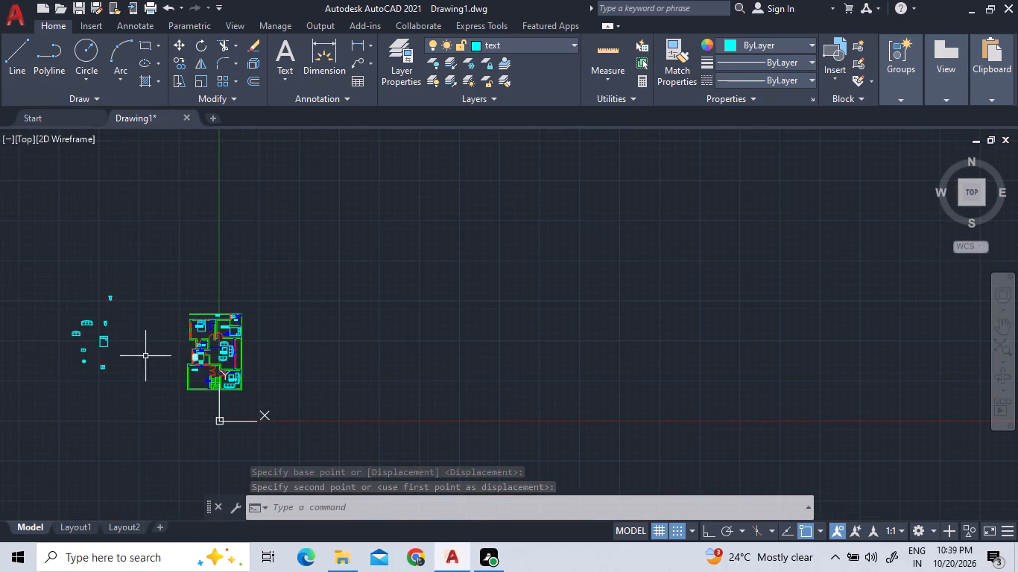
scroll(77, 366, up, 5)
click(101, 359)
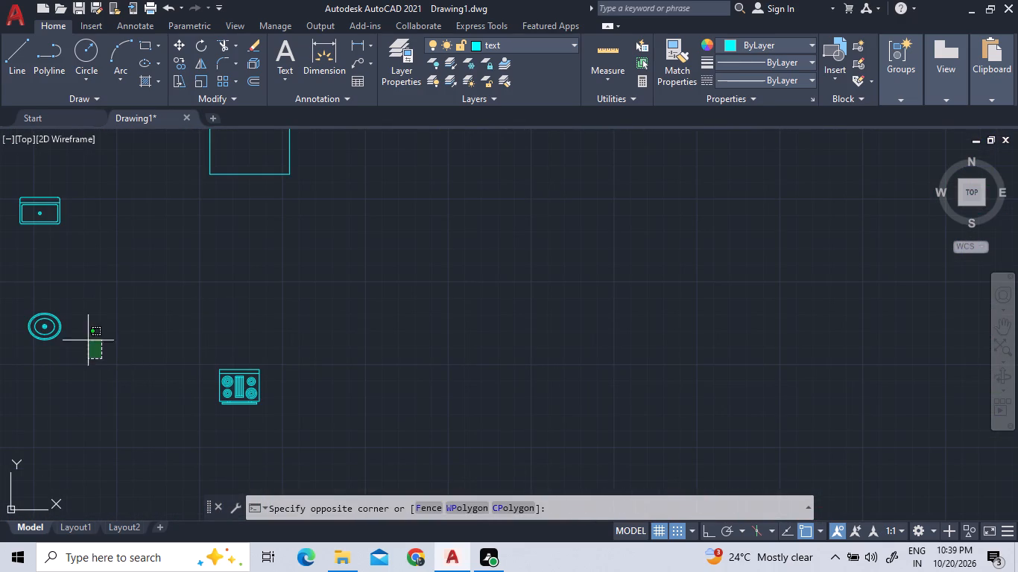
click(46, 299)
right_click(49, 301)
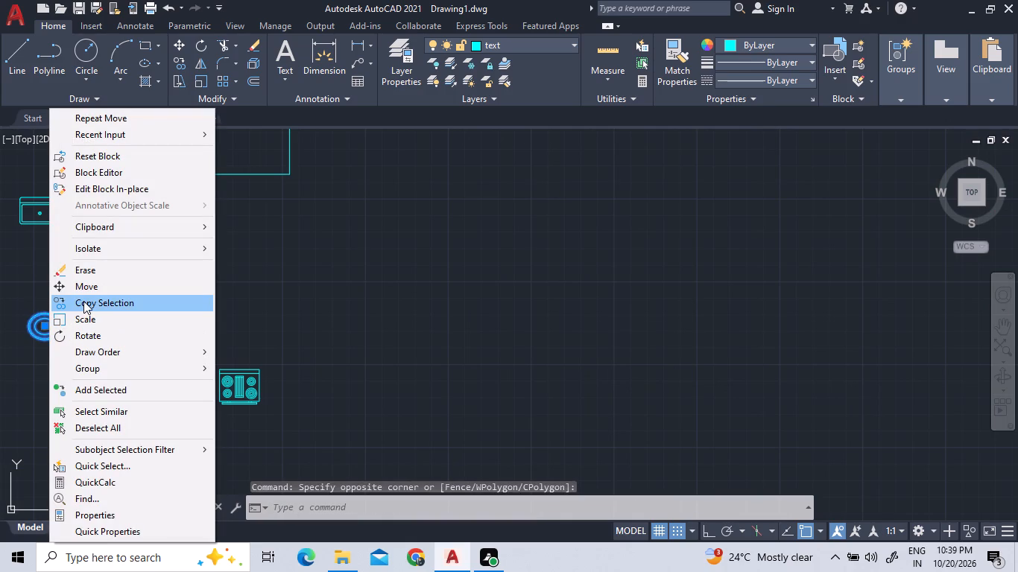
click(83, 301)
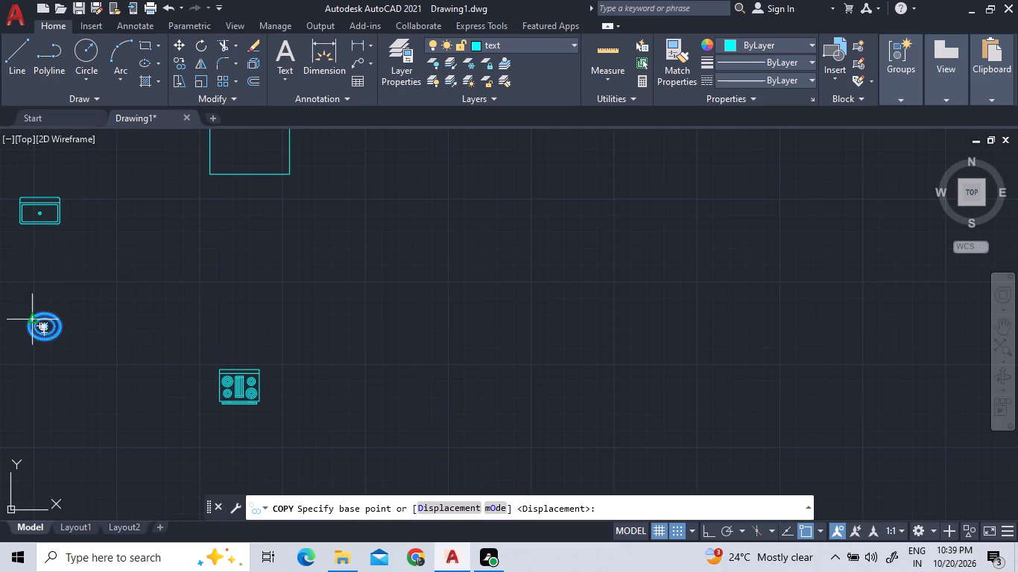
scroll(50, 329, up, 4)
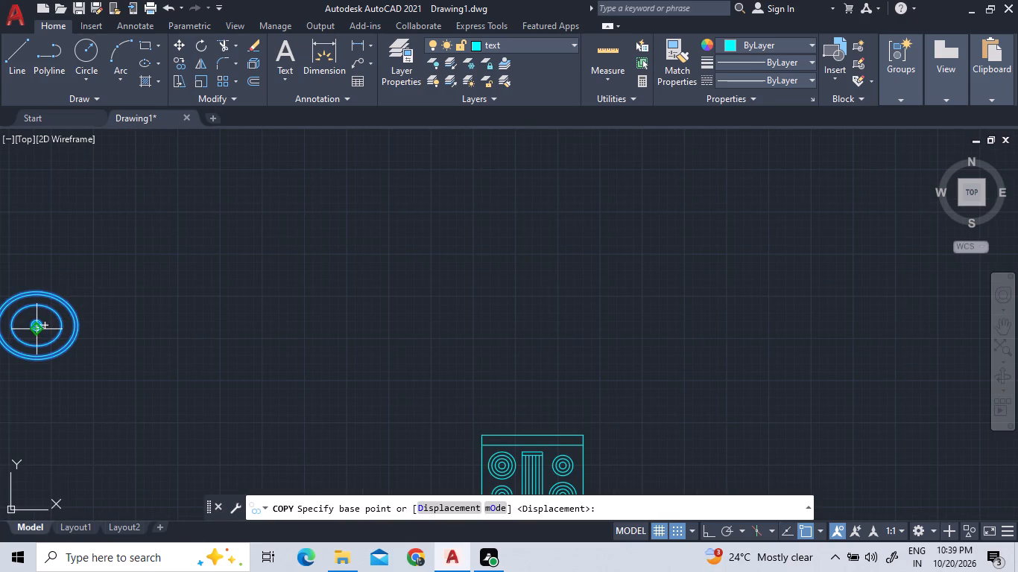
click(33, 328)
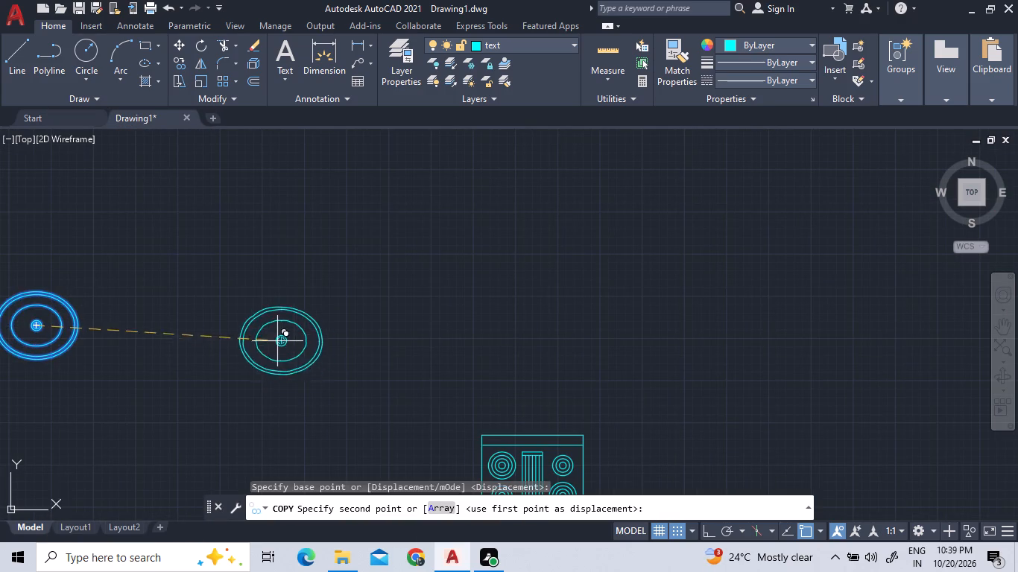
scroll(212, 314, down, 4)
scroll(698, 282, up, 1)
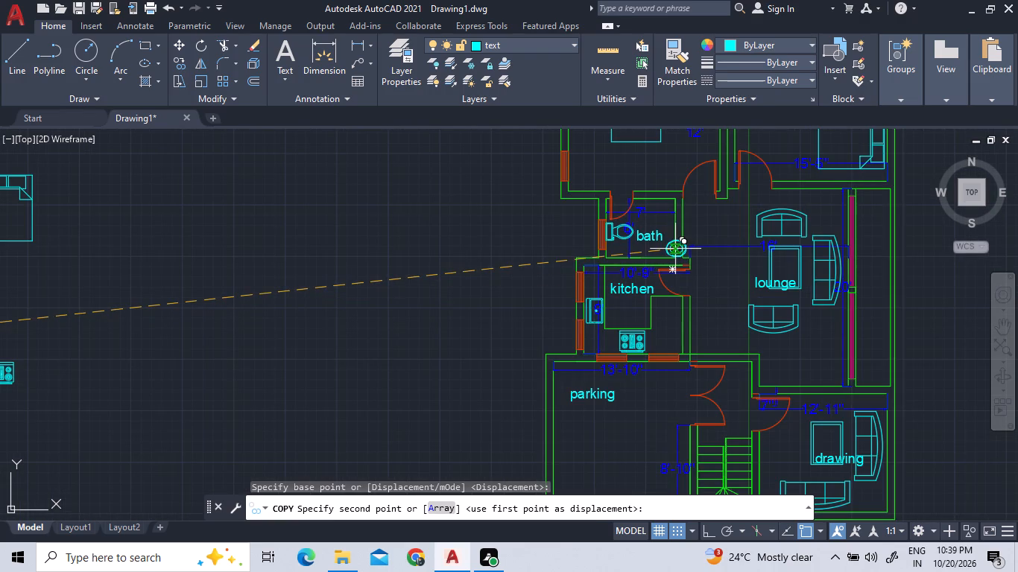
scroll(671, 197, up, 4)
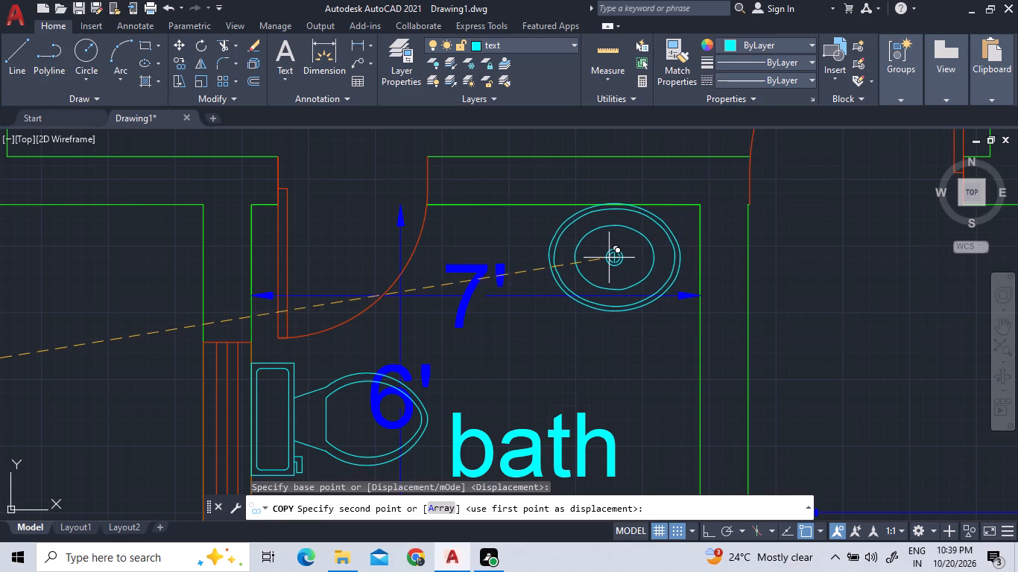
click(607, 260)
Place a second washbasin copy in the 7' by 7' bath against the wall facing the bed, and end the copying.
scroll(575, 305, down, 3)
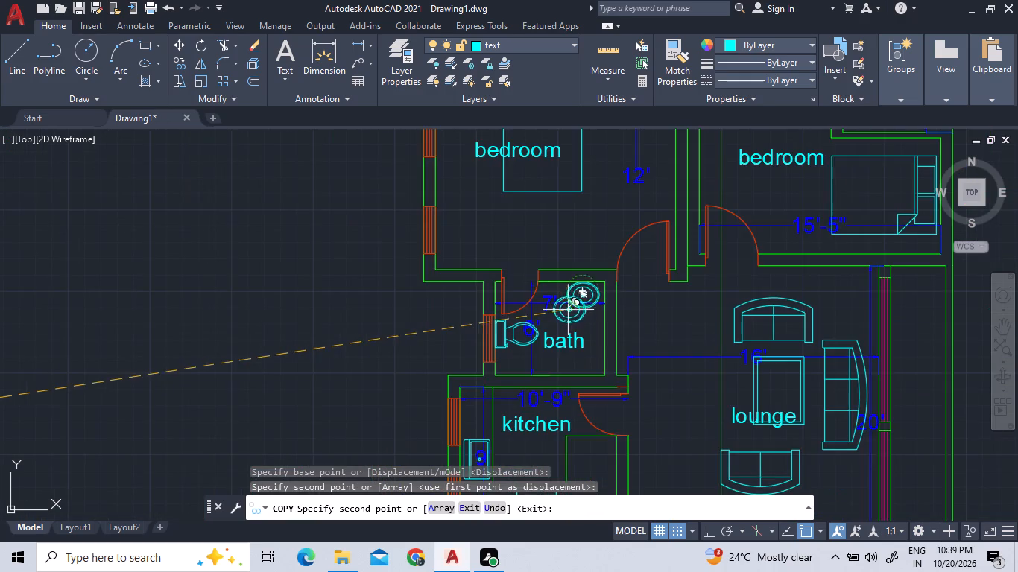
scroll(639, 282, down, 4)
scroll(688, 241, up, 4)
scroll(653, 295, up, 3)
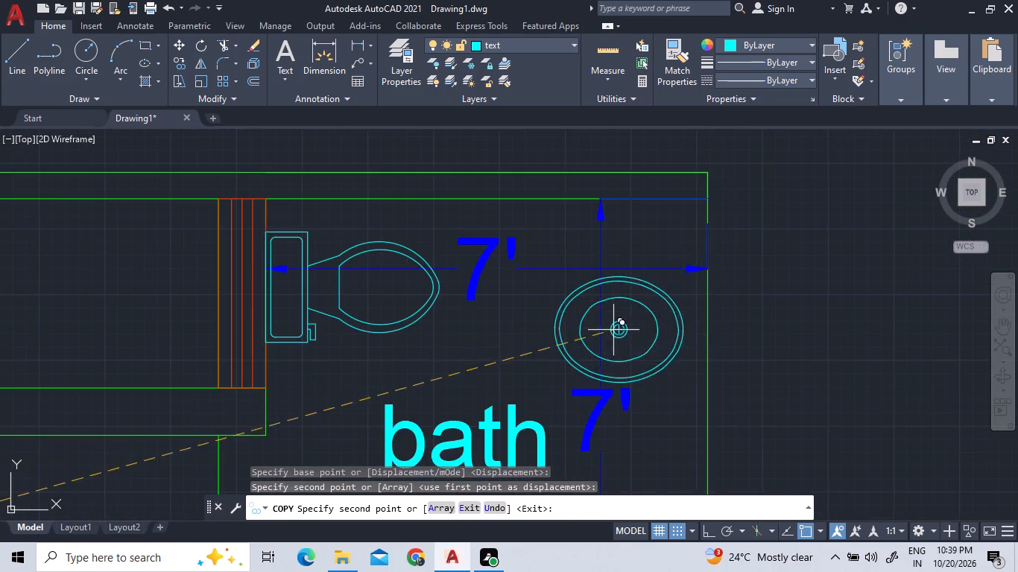
scroll(613, 330, down, 3)
scroll(569, 413, up, 3)
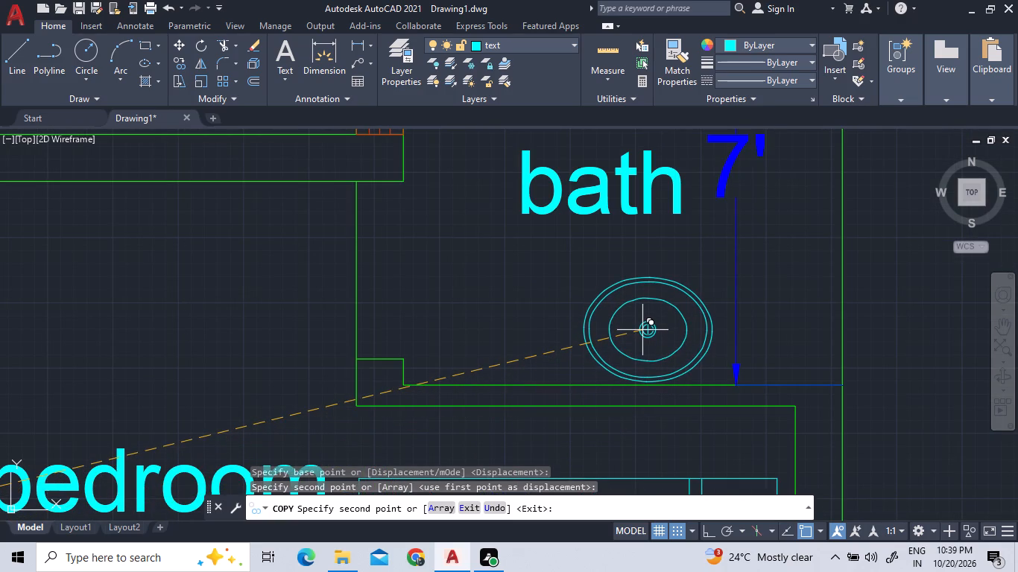
click(643, 330)
scroll(706, 266, down, 3)
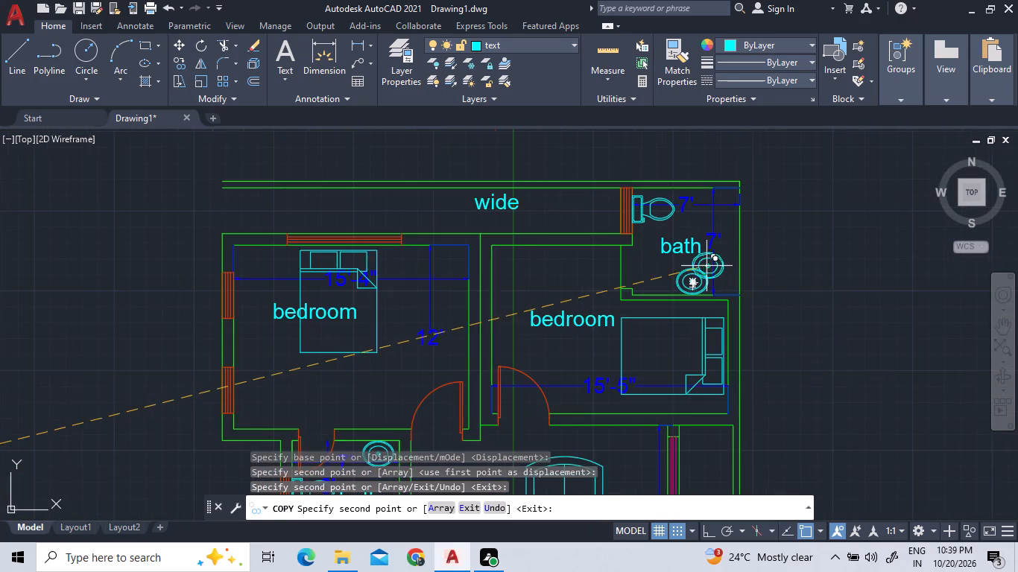
right_click(832, 242)
click(838, 249)
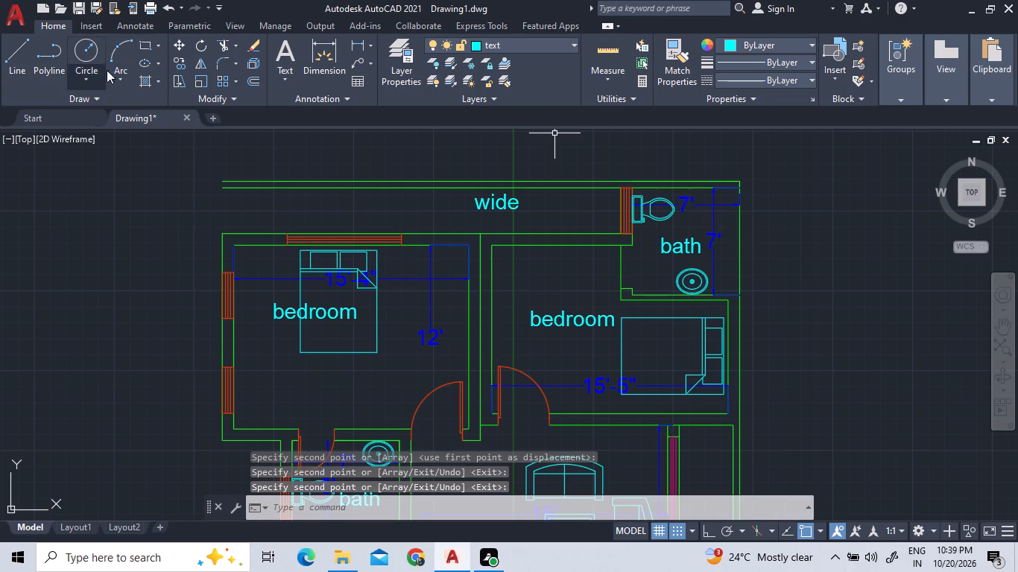
Draw a rectangle in the 7' by 7' bath's outer corner opposite the toilet, with a slightly smaller rectangle inside it.
click(145, 45)
scroll(699, 185, up, 3)
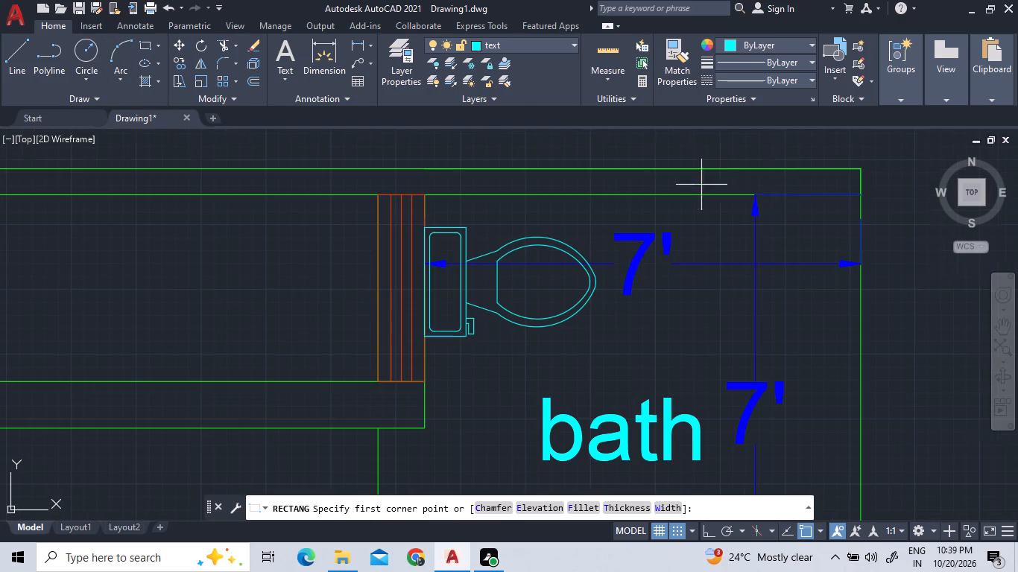
click(859, 192)
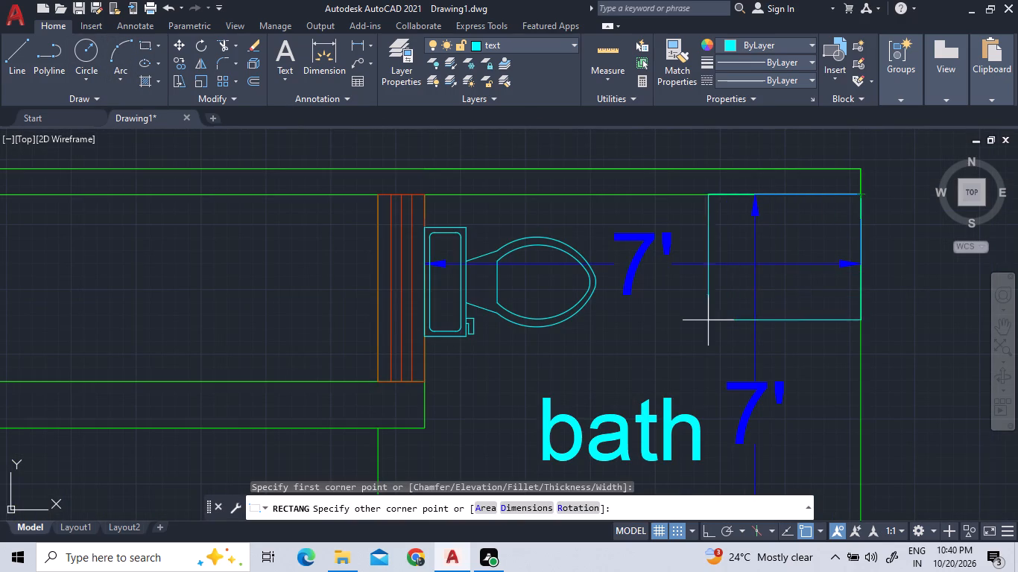
click(651, 349)
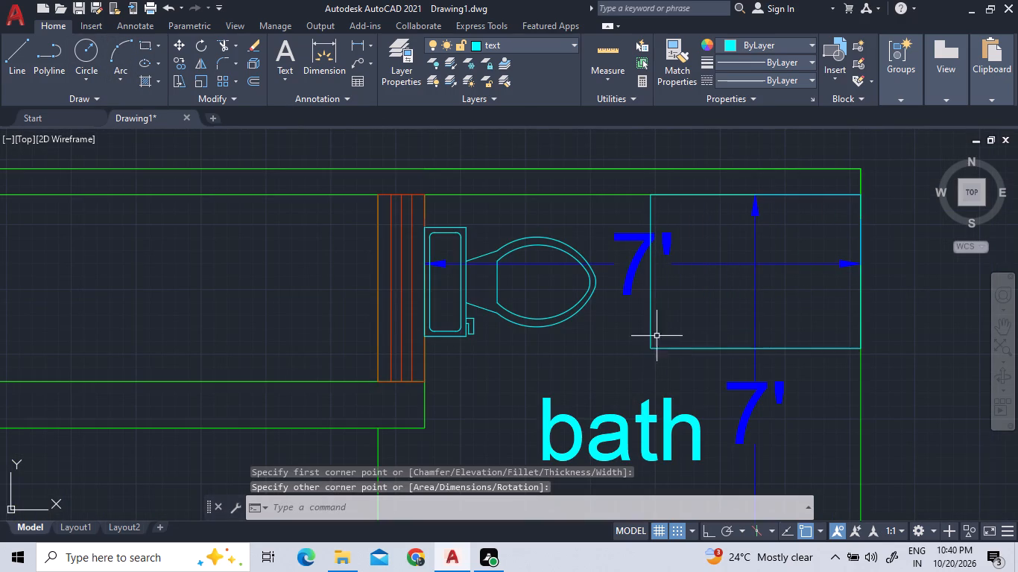
click(146, 48)
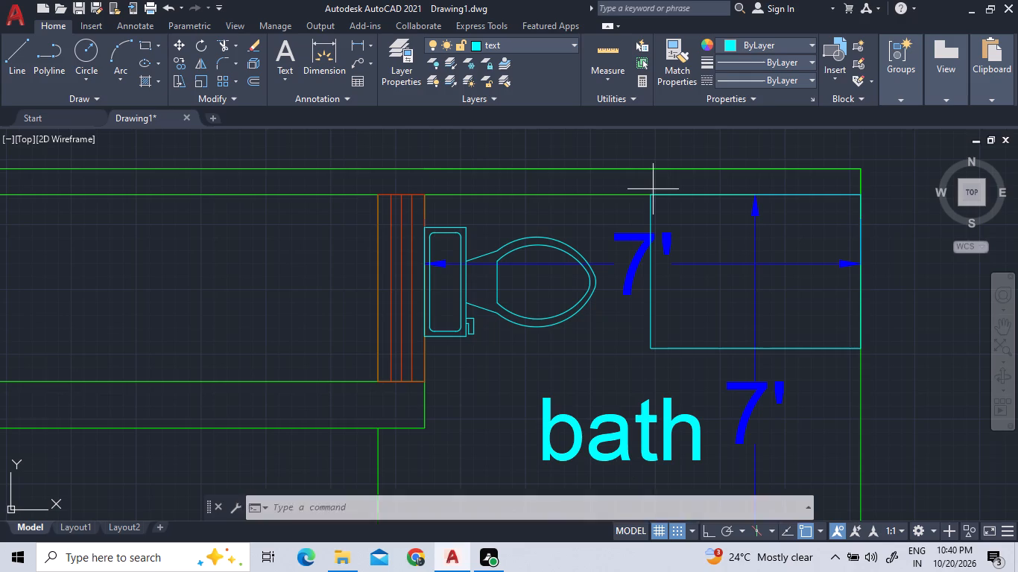
click(848, 203)
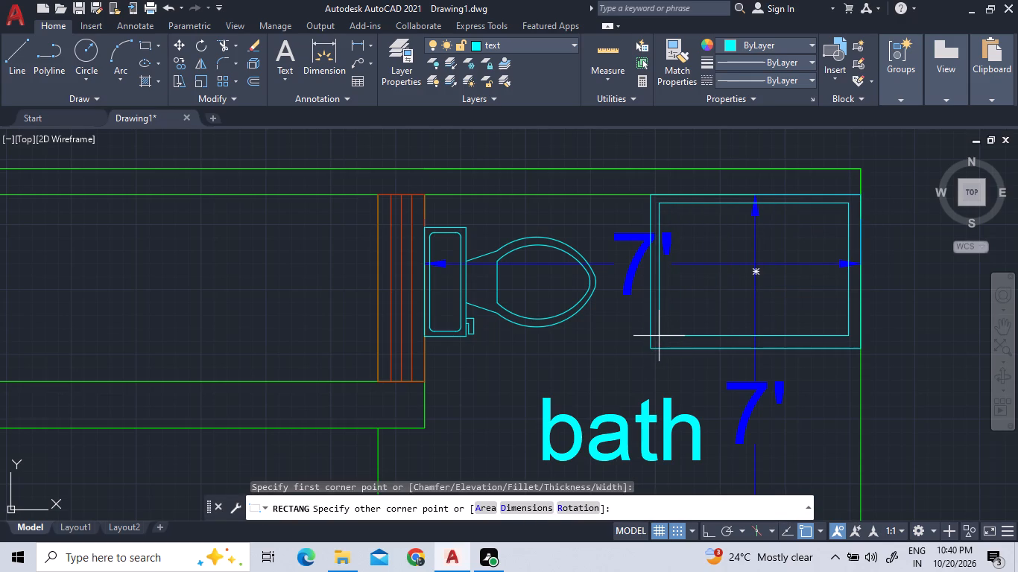
click(660, 340)
Draw a rectangle with a slightly smaller one inside it in the bath above the kitchen, near the corner below the washbasin.
scroll(740, 239, down, 3)
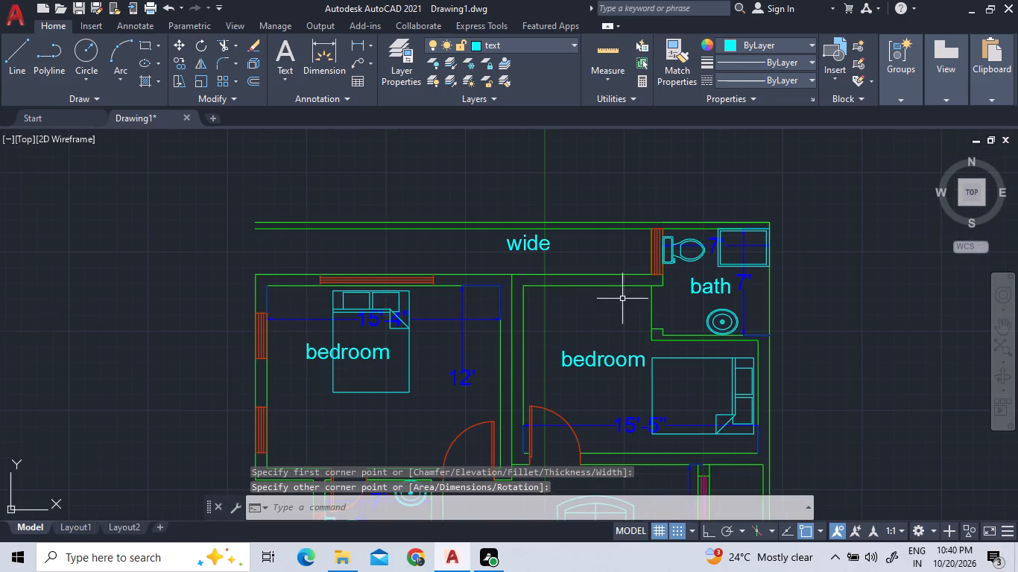
scroll(610, 302, down, 2)
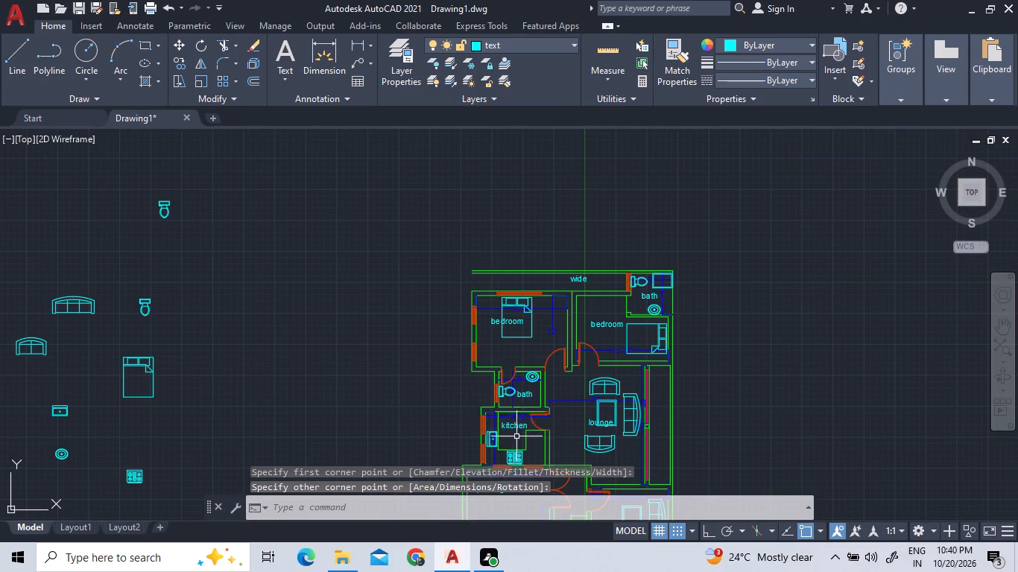
scroll(518, 436, up, 2)
scroll(588, 404, up, 1)
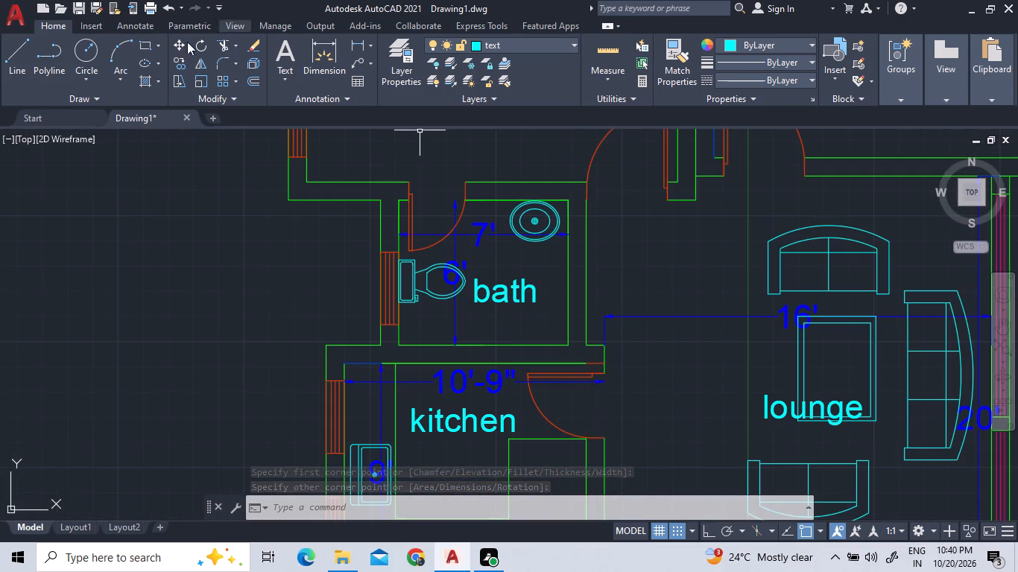
click(145, 48)
scroll(523, 287, up, 3)
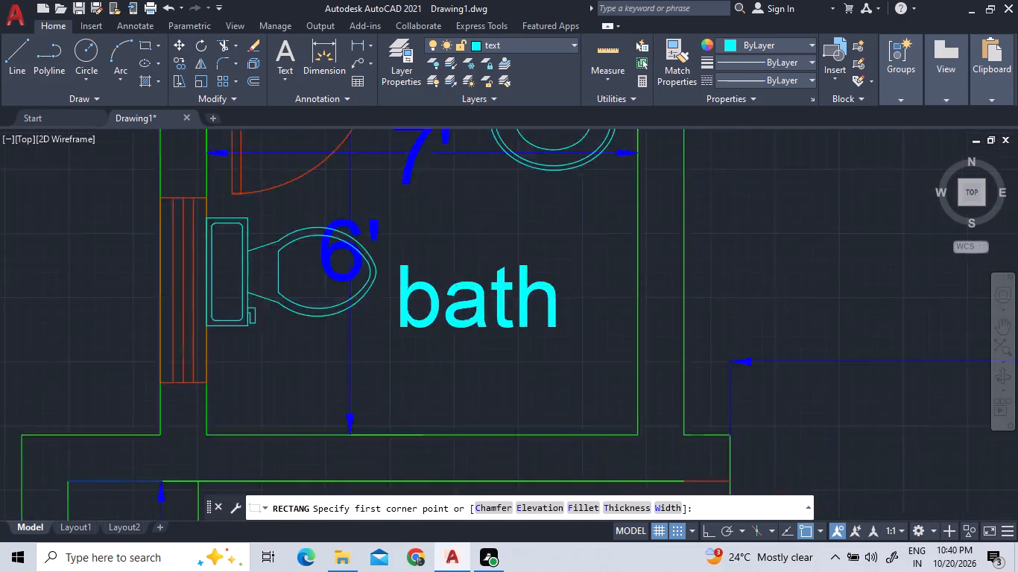
scroll(528, 284, down, 2)
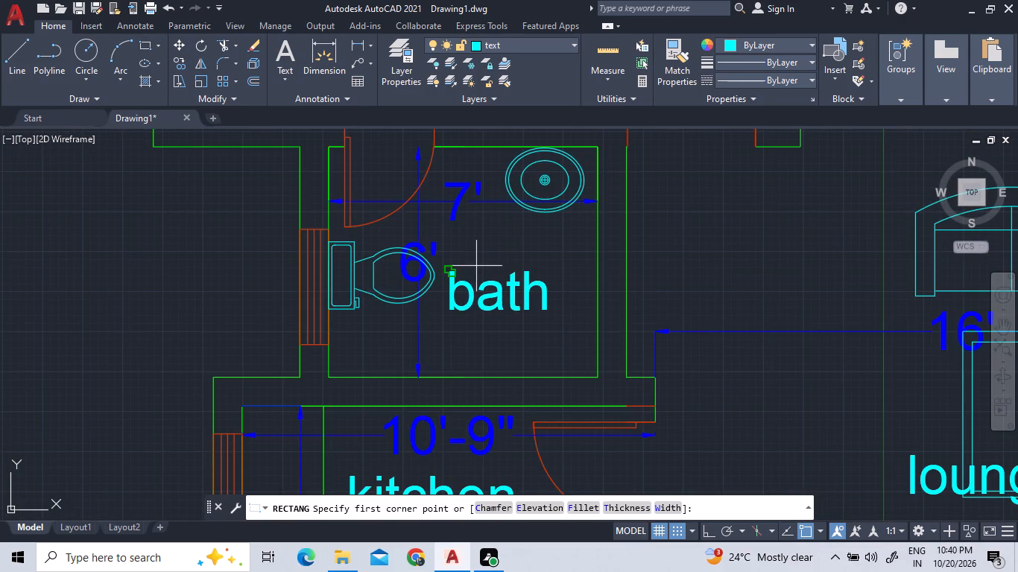
click(468, 264)
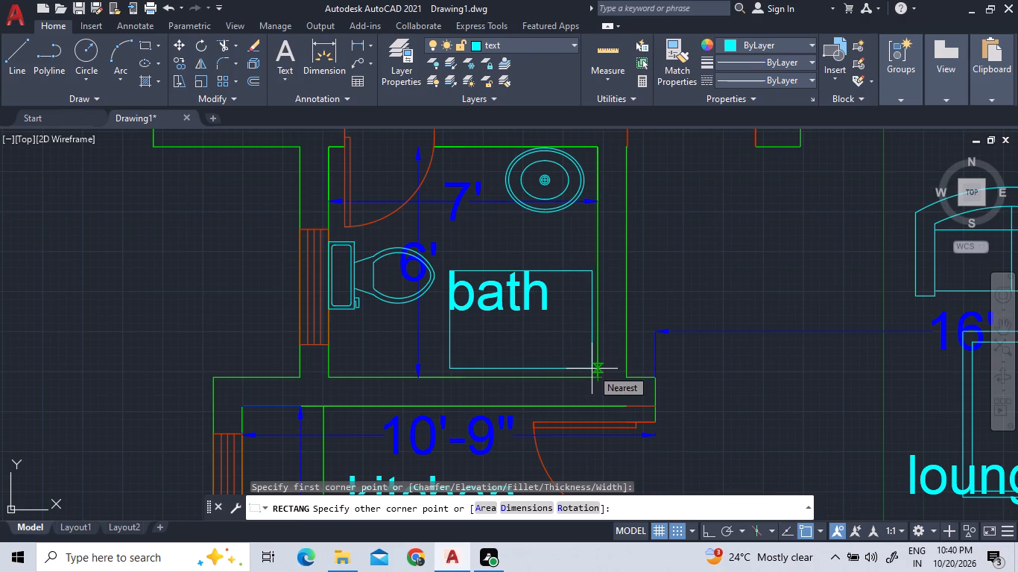
click(588, 369)
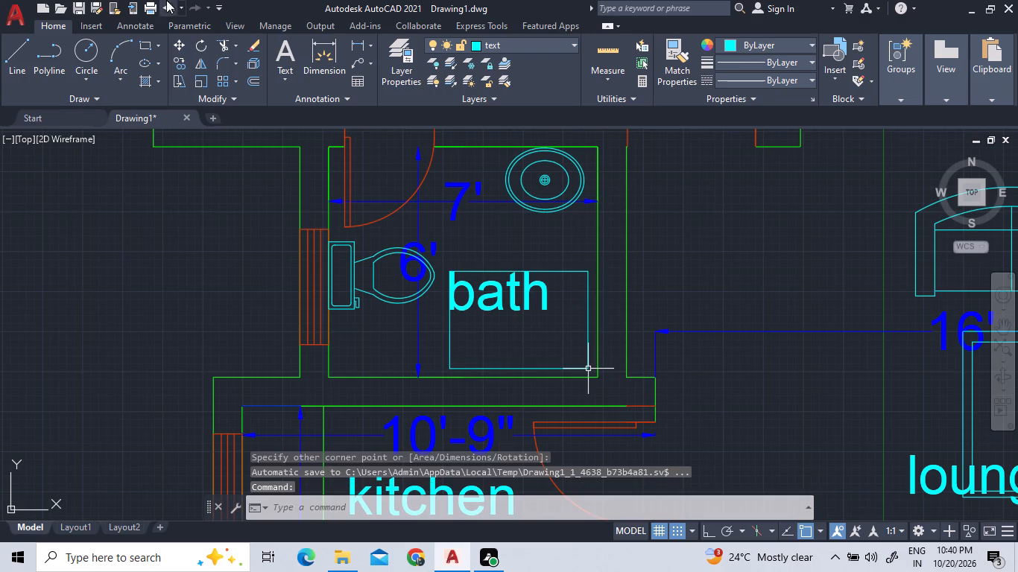
click(146, 48)
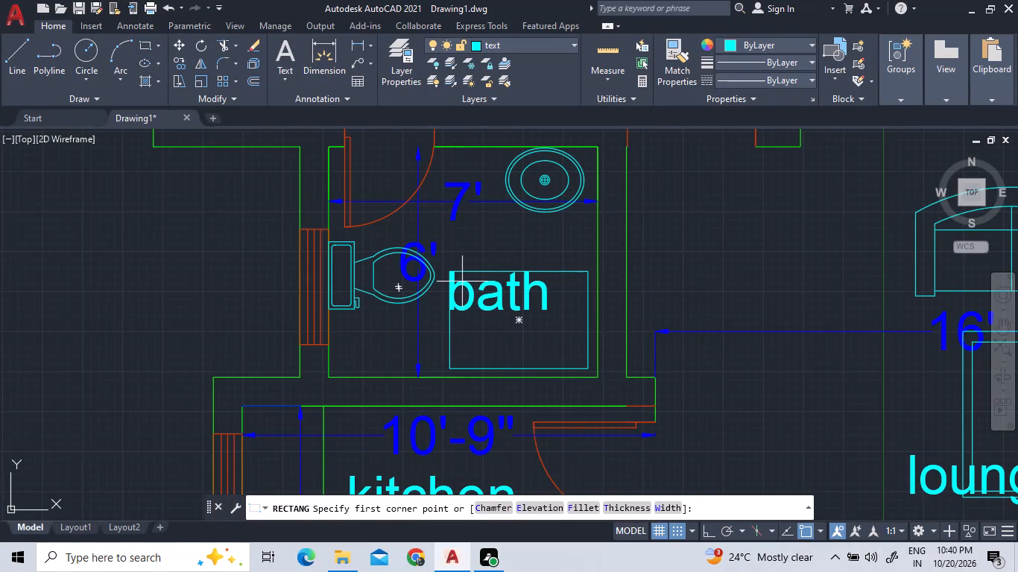
click(462, 282)
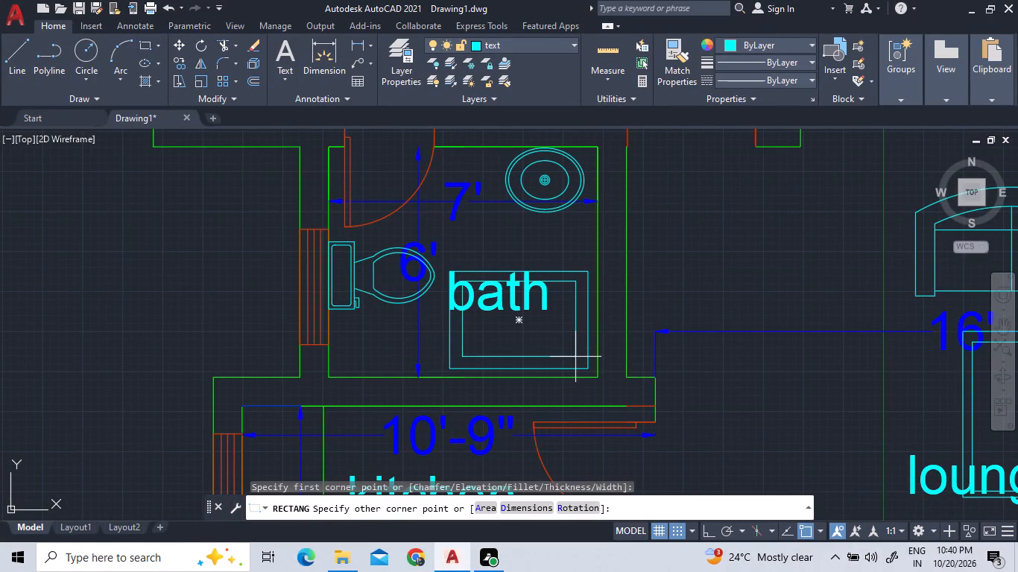
click(575, 357)
Insert the Vehicles - Imperial block from the tool palettes in the empty space outside the parking area's outer wall.
scroll(485, 307, down, 2)
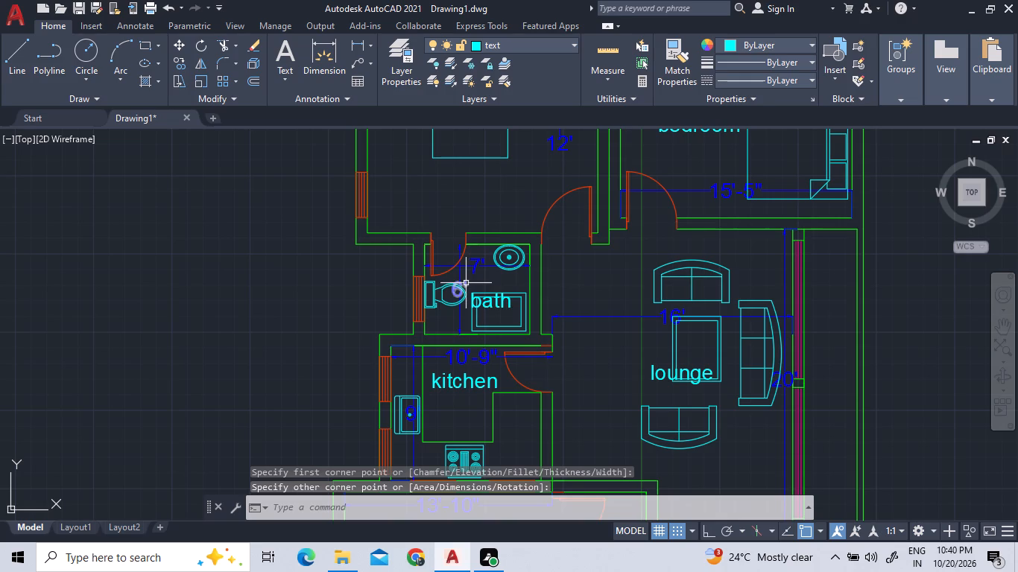
scroll(466, 282, down, 1)
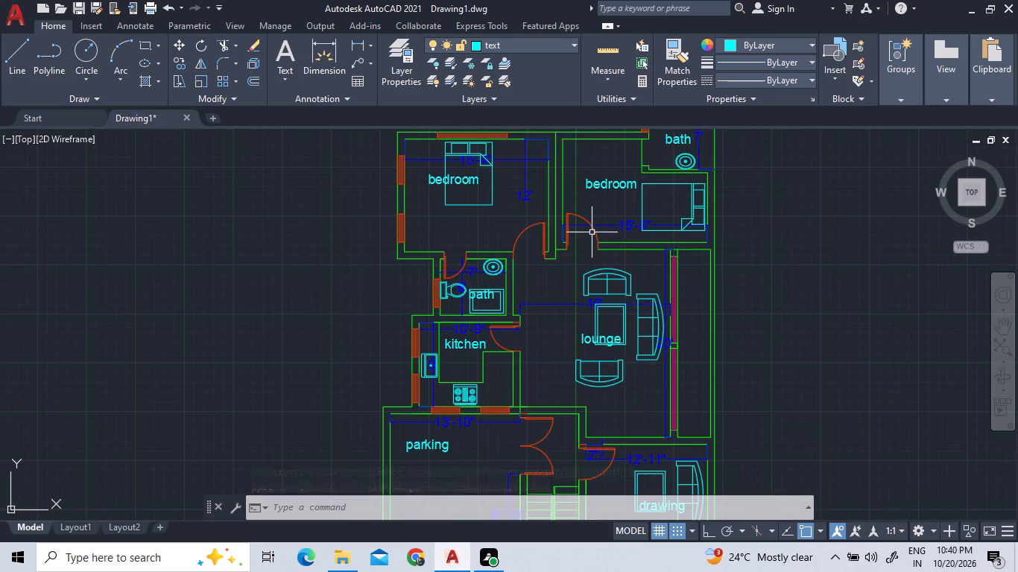
scroll(590, 232, down, 1)
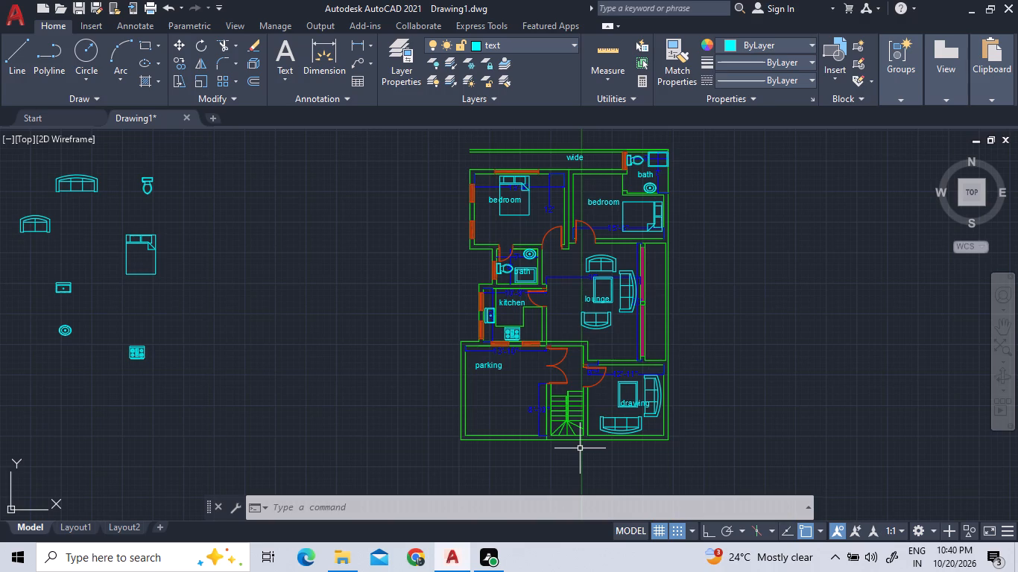
scroll(580, 448, up, 1)
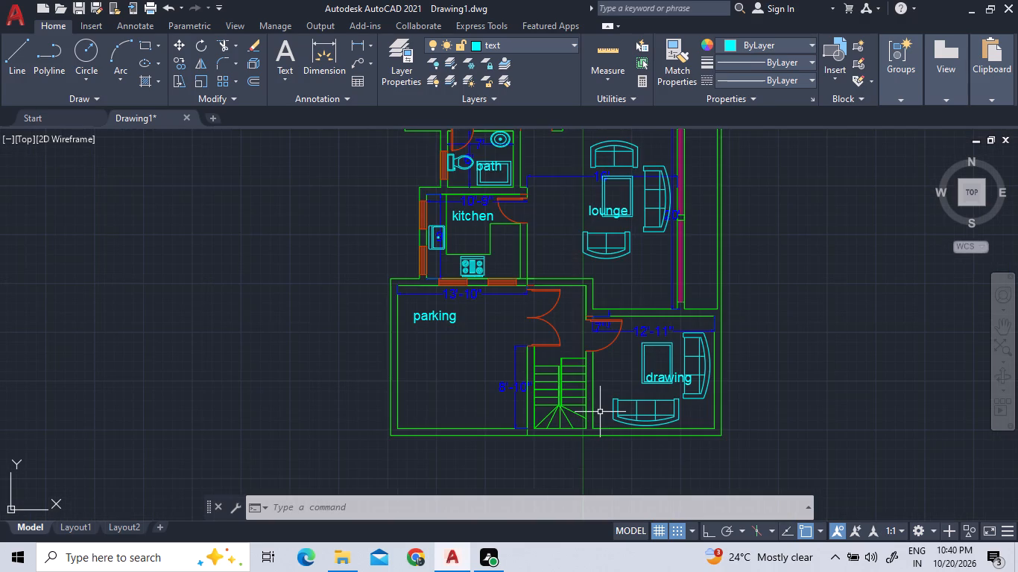
text(tp)
key(Return)
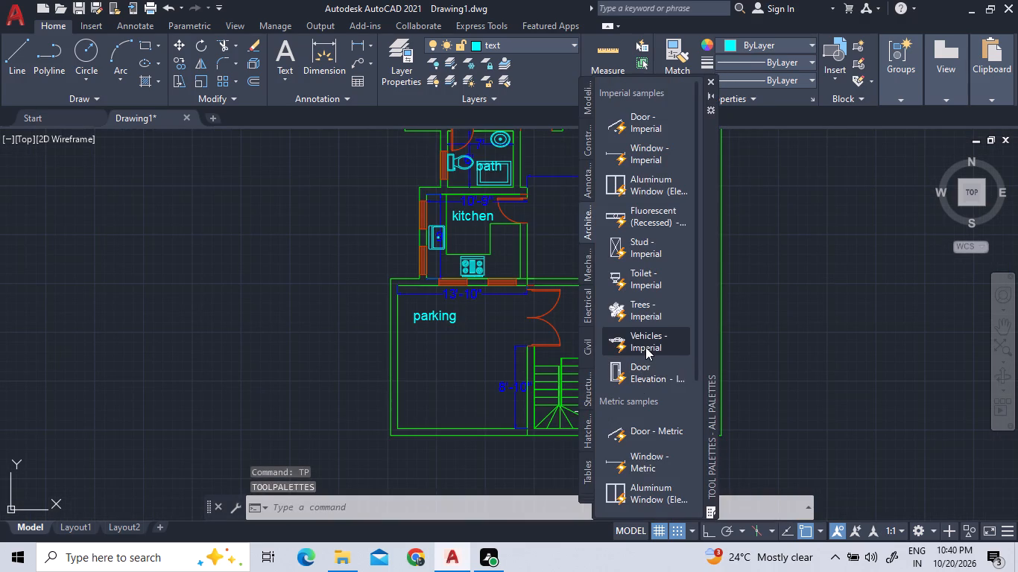
drag(645, 347, 202, 323)
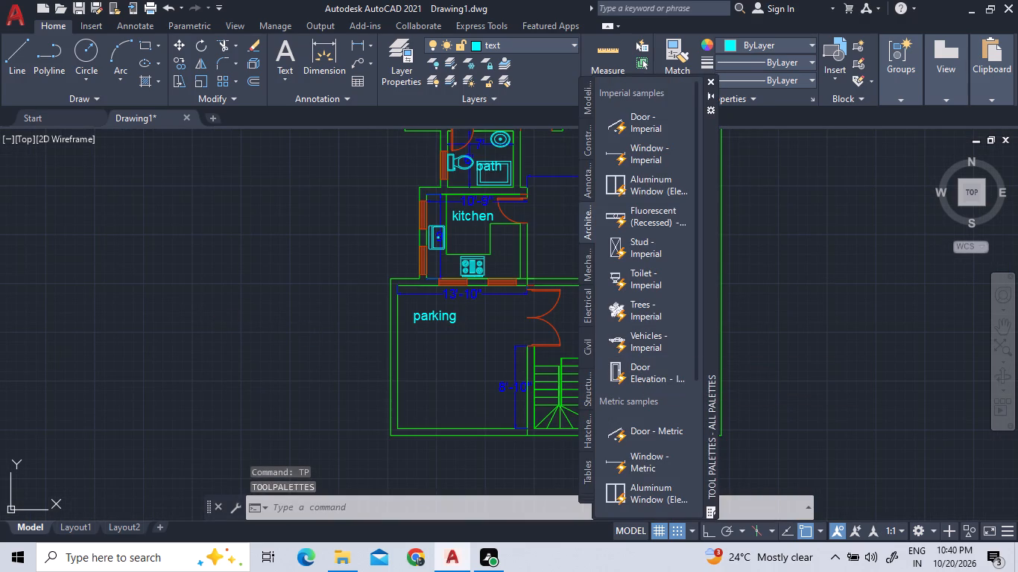
drag(202, 323, 202, 326)
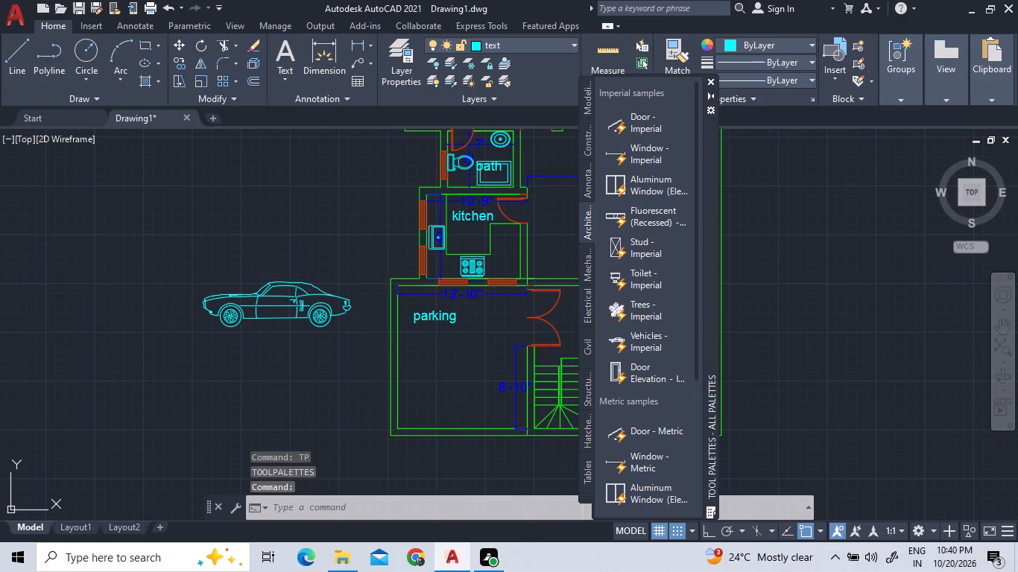
drag(202, 326, 195, 323)
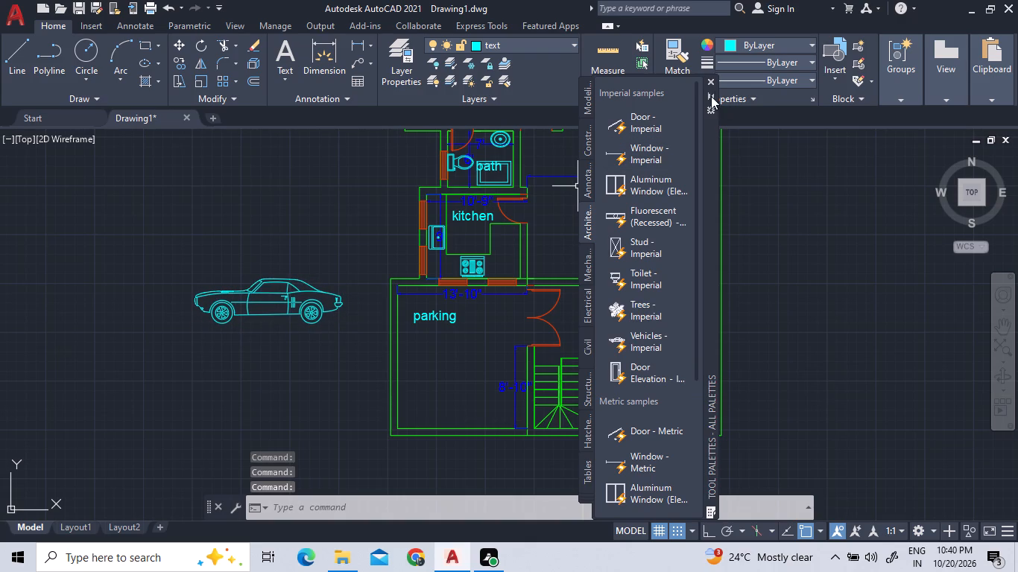
Close the tool palettes and switch the inserted vehicle block outside the parking area to the Sedan (Top) view.
click(709, 77)
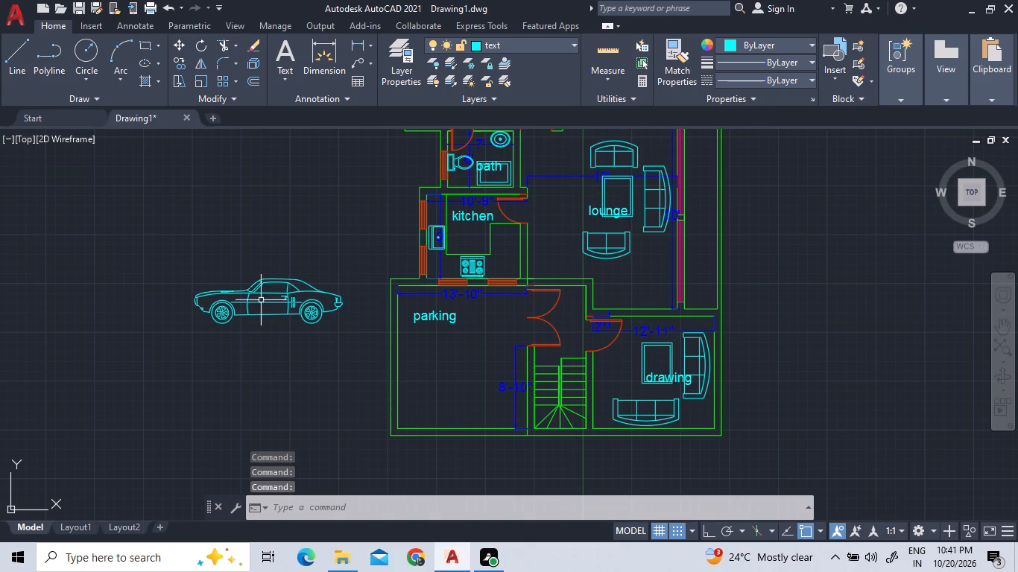
click(255, 302)
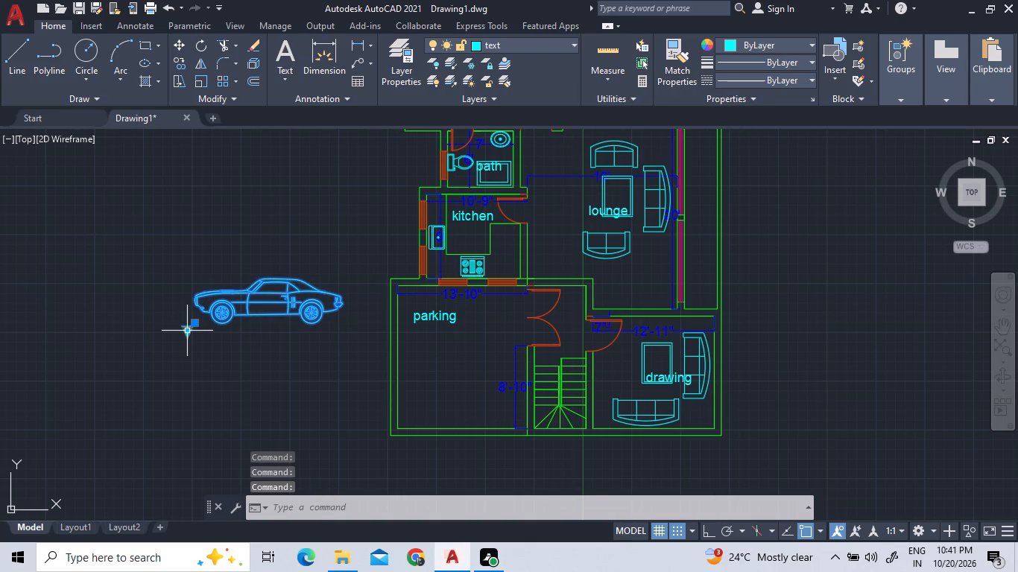
click(187, 328)
click(206, 368)
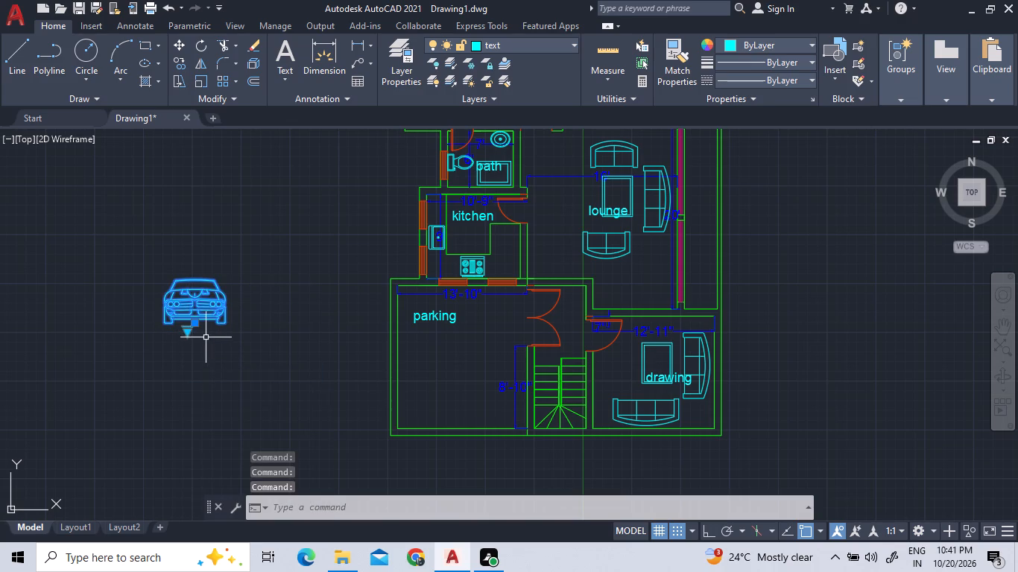
scroll(177, 325, up, 2)
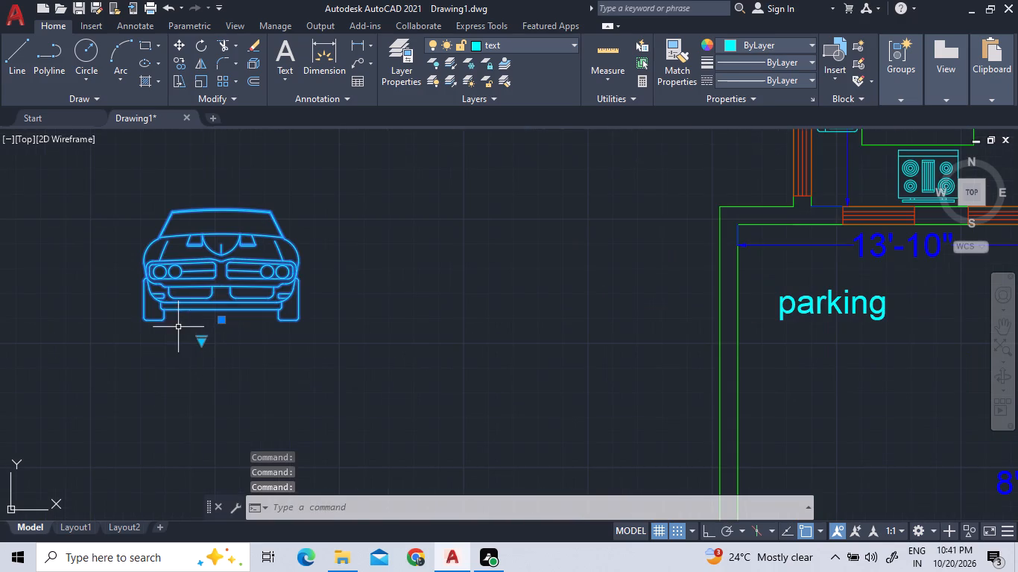
click(201, 338)
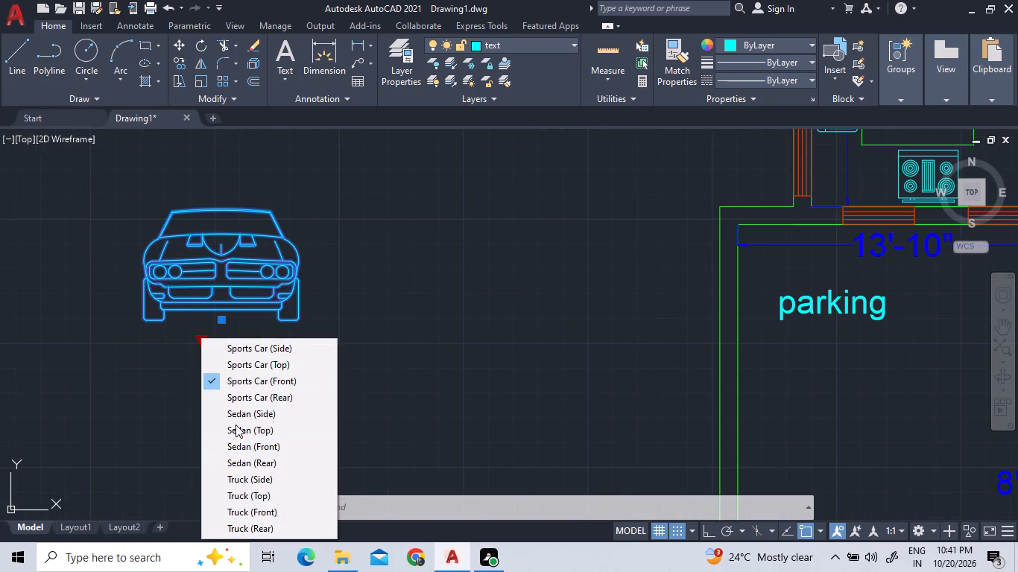
click(235, 424)
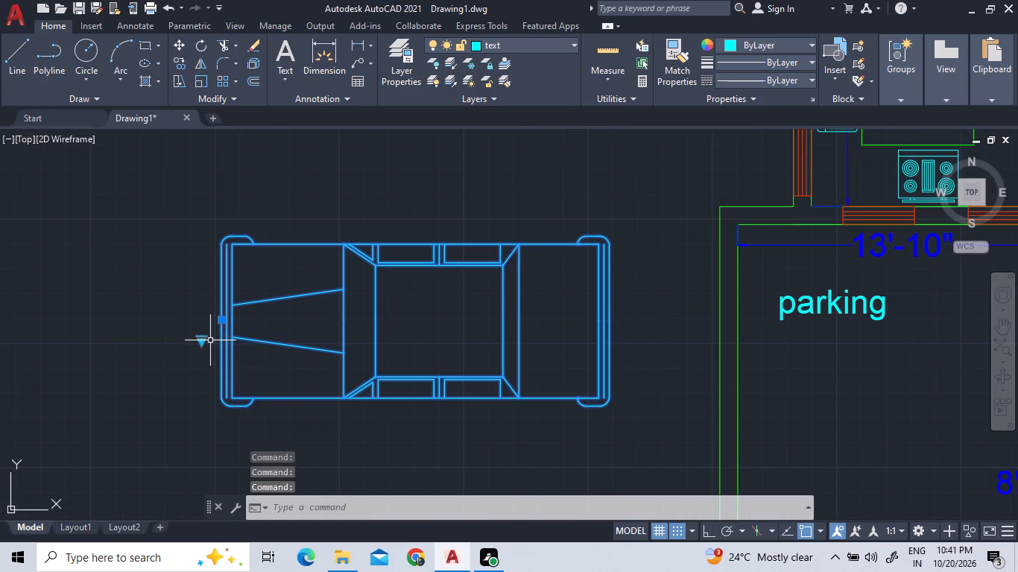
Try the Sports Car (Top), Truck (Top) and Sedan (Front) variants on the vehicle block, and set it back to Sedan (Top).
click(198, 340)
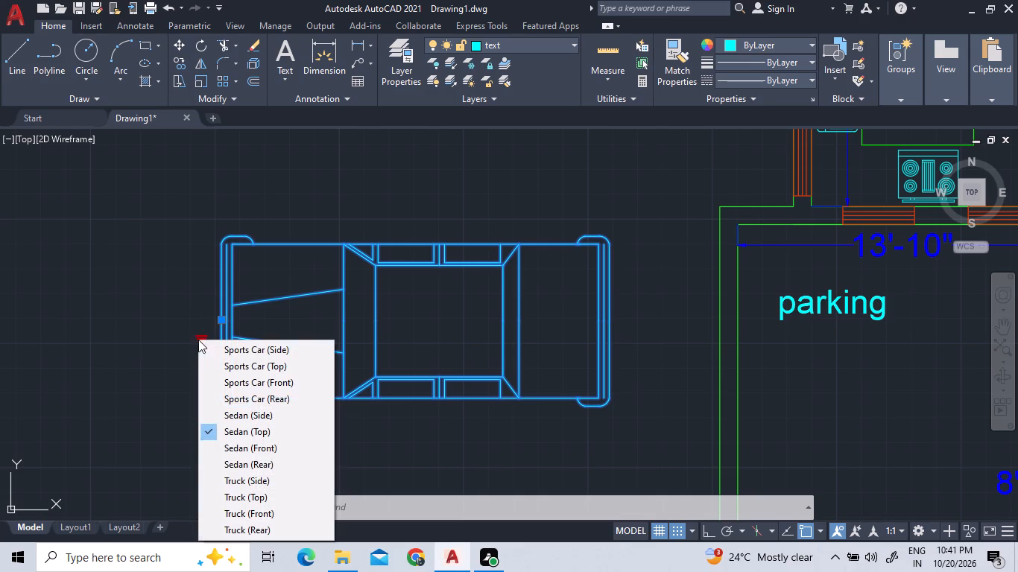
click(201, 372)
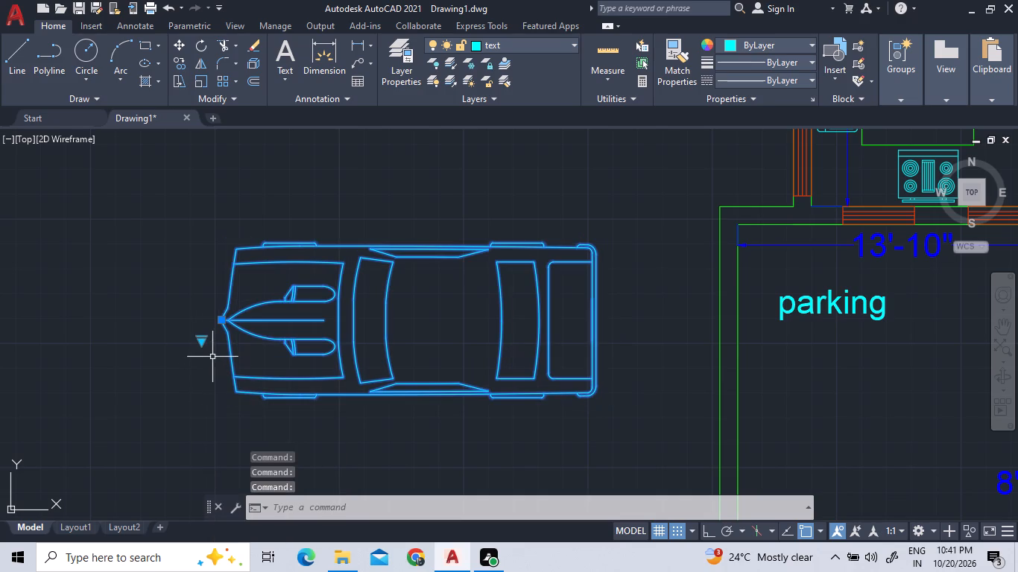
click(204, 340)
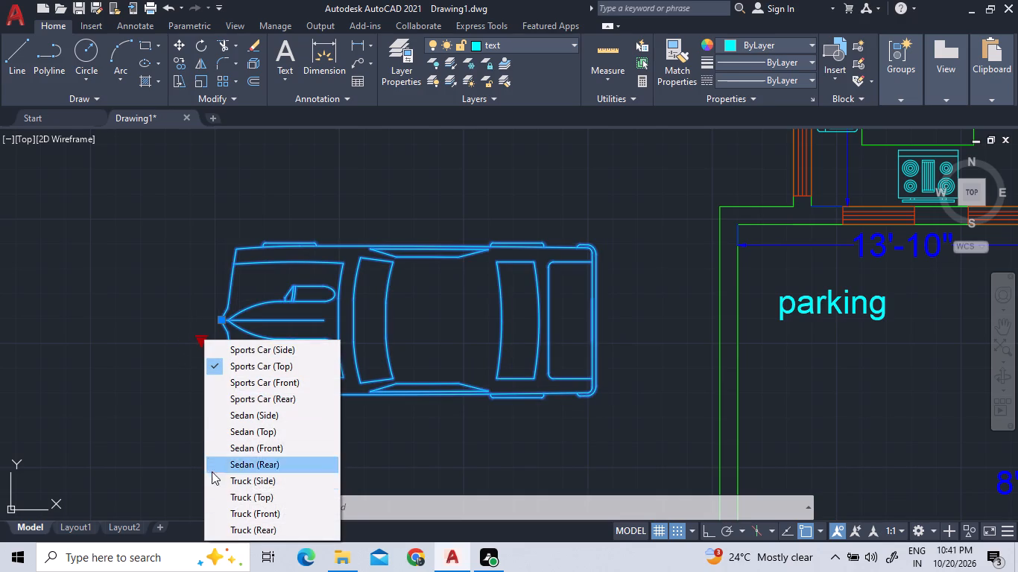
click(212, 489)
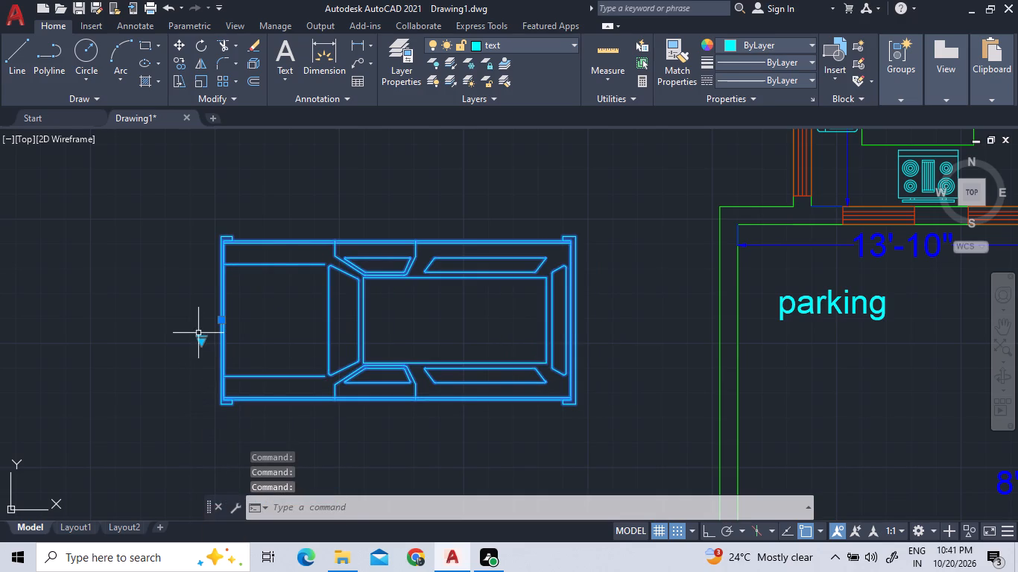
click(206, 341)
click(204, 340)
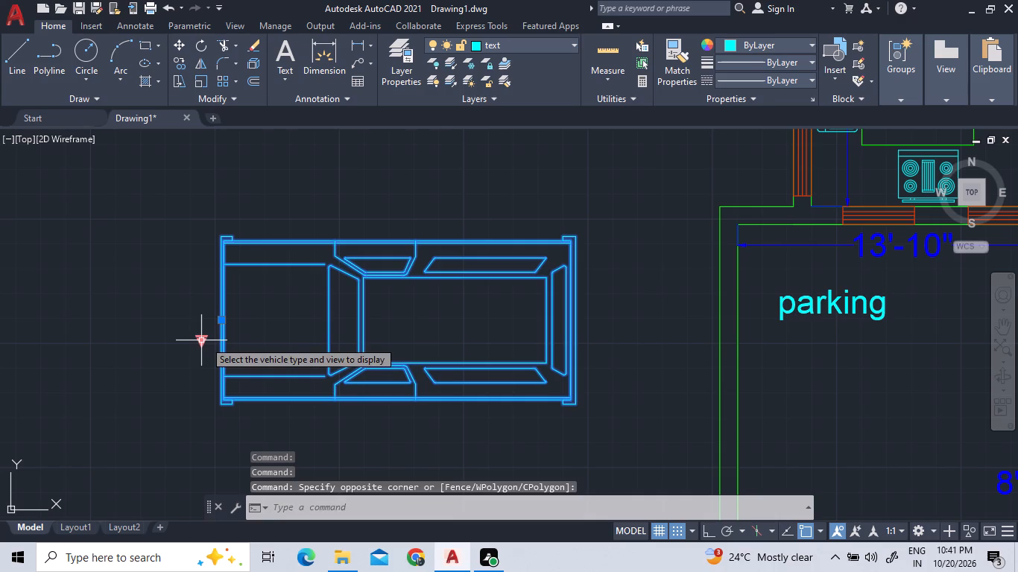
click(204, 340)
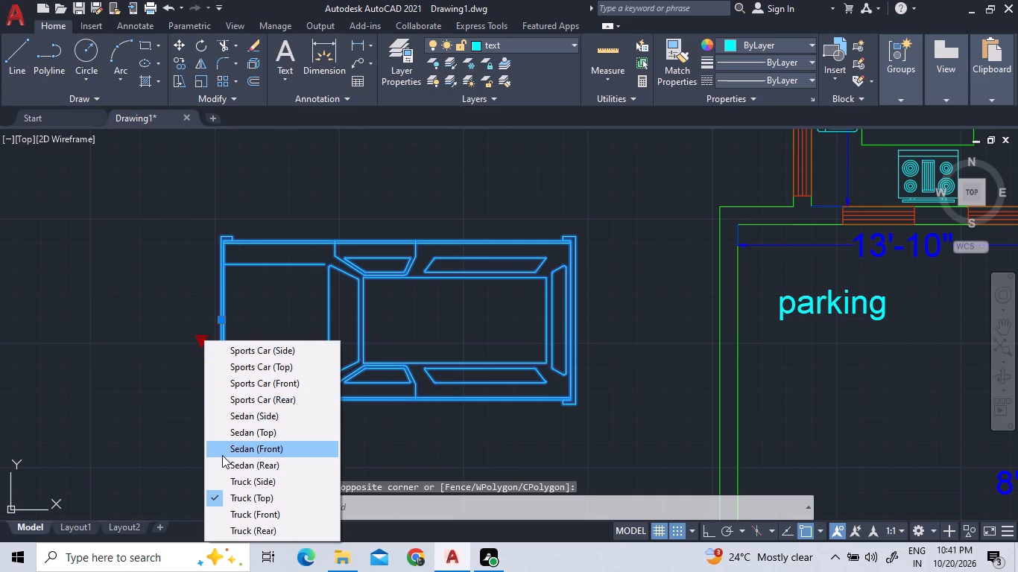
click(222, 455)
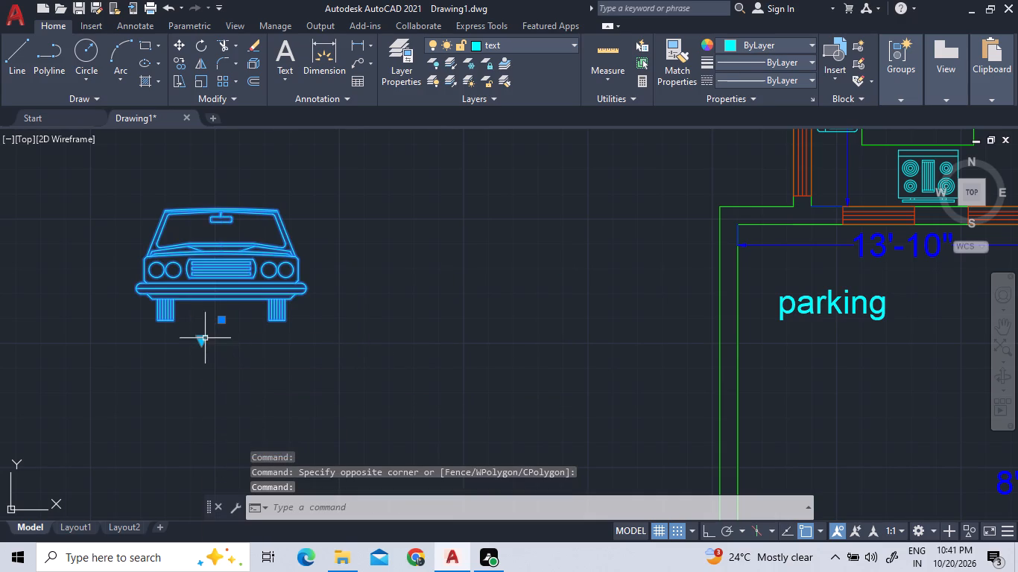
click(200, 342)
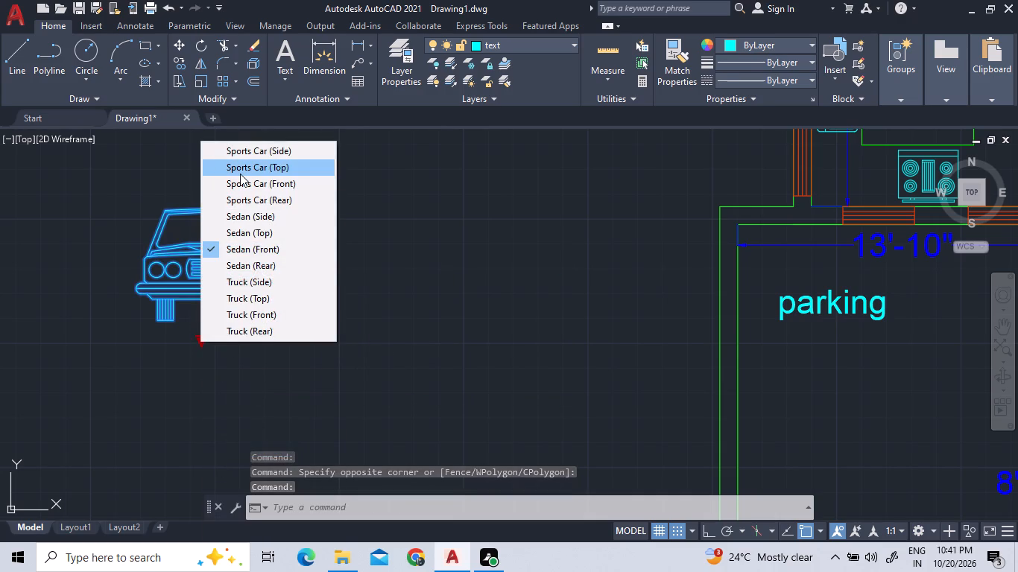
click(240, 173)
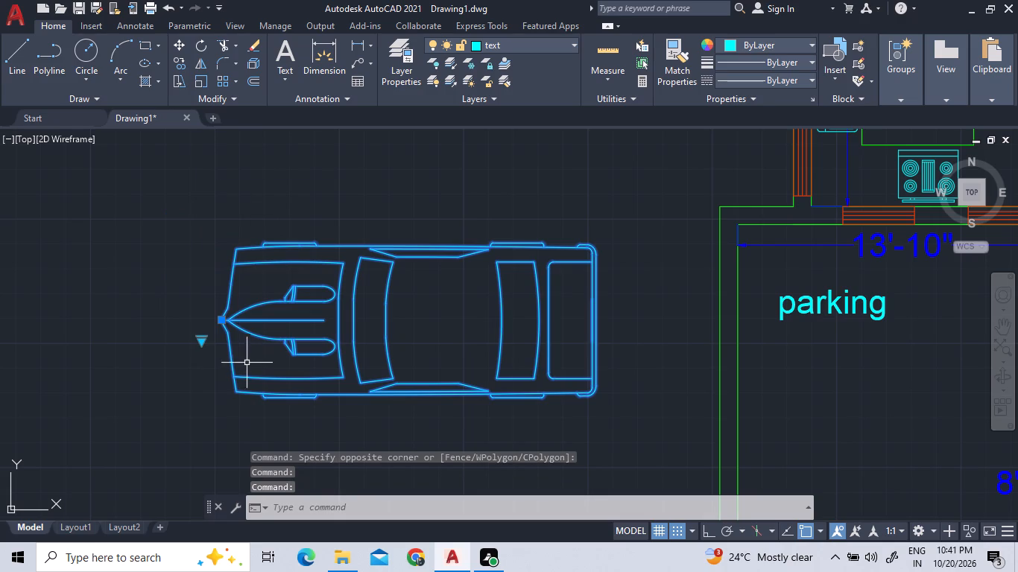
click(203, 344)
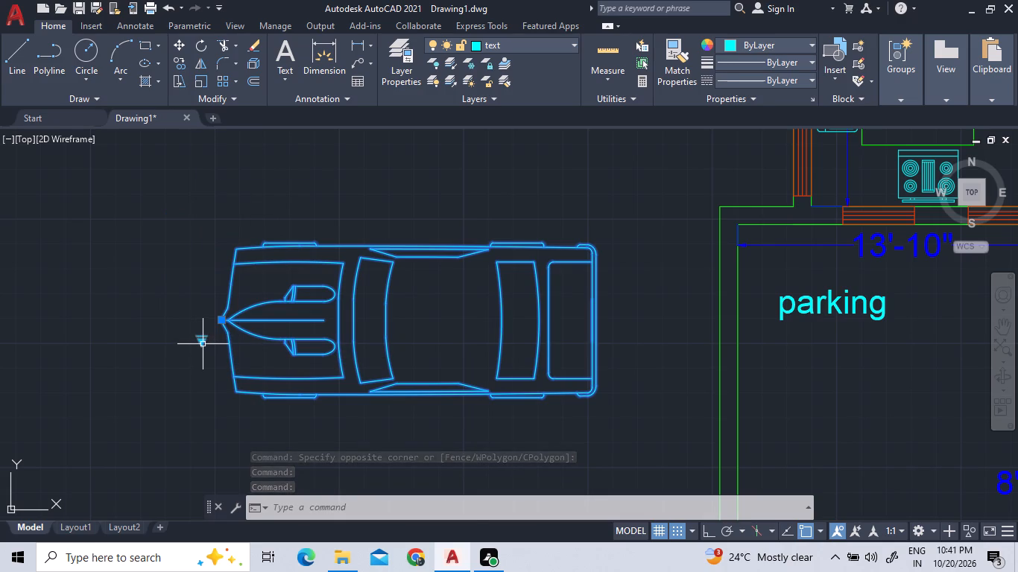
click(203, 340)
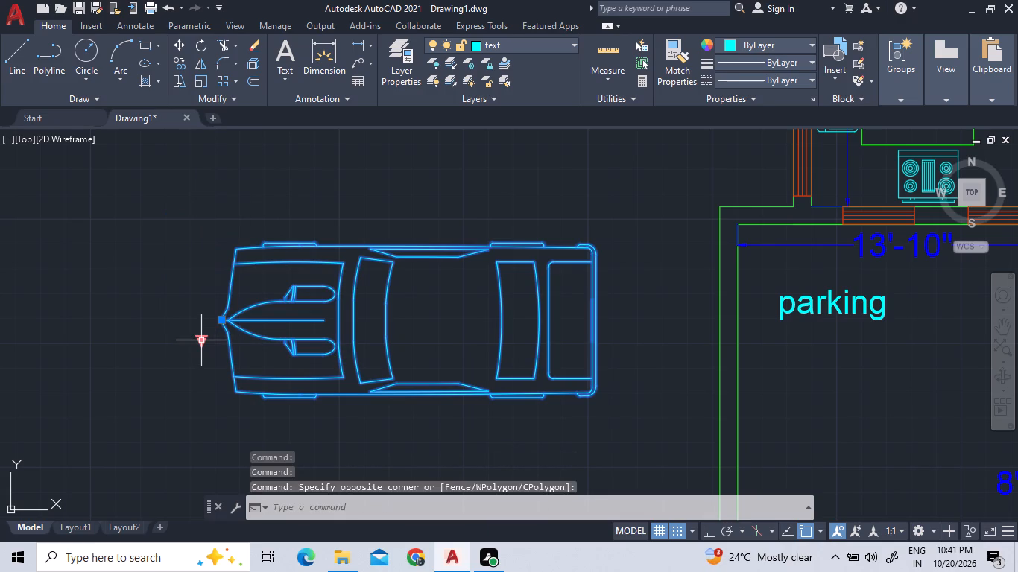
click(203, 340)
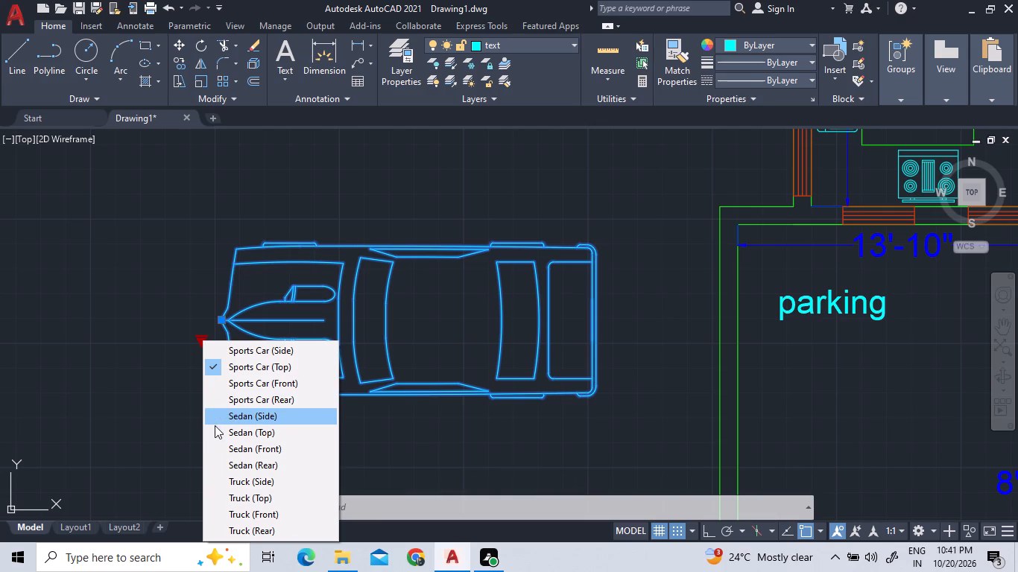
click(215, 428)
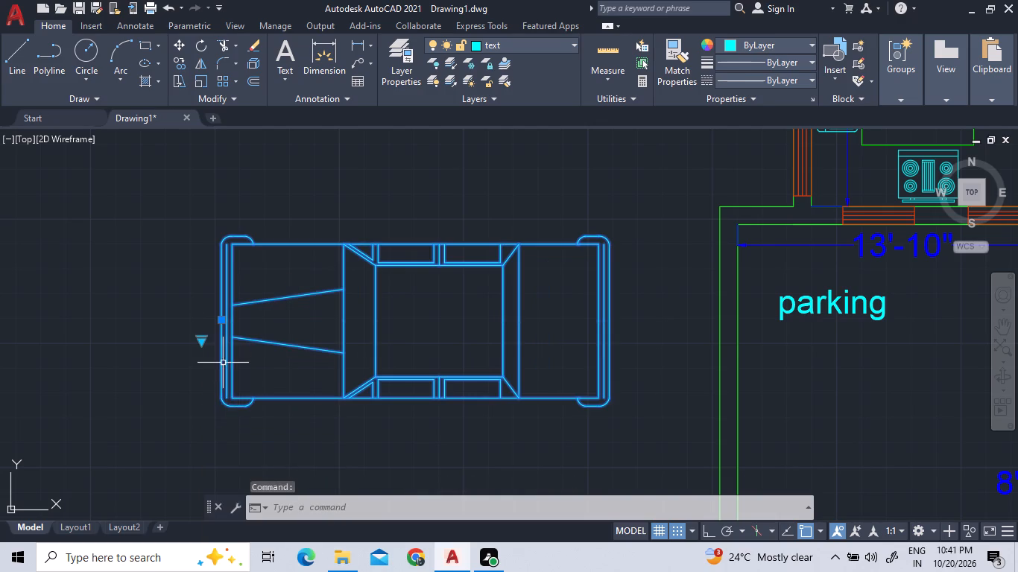
Rotate the sedan block 90 degrees clockwise about its rear corner so its front points north.
scroll(224, 354, down, 6)
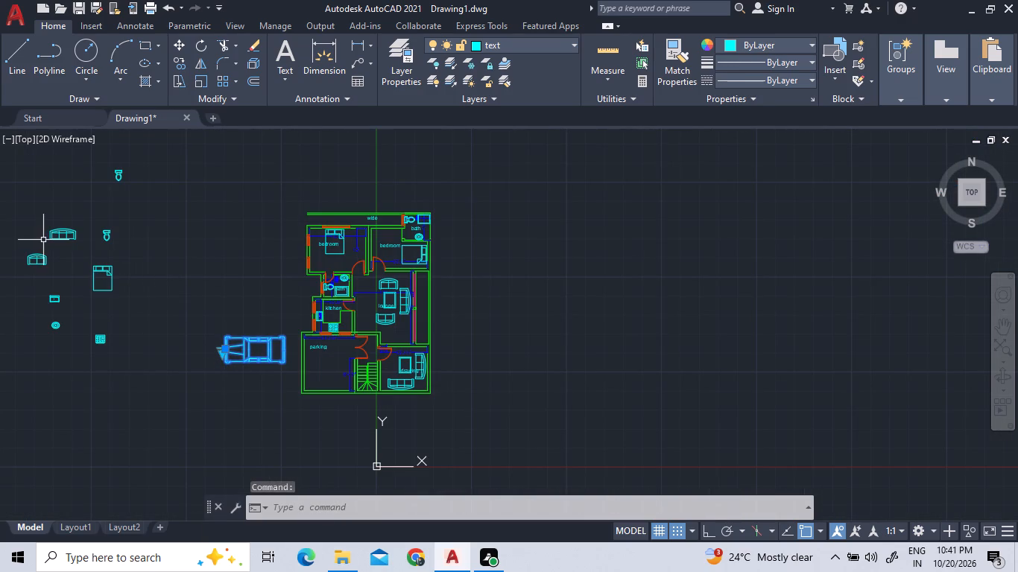
scroll(39, 273, up, 2)
scroll(62, 311, down, 3)
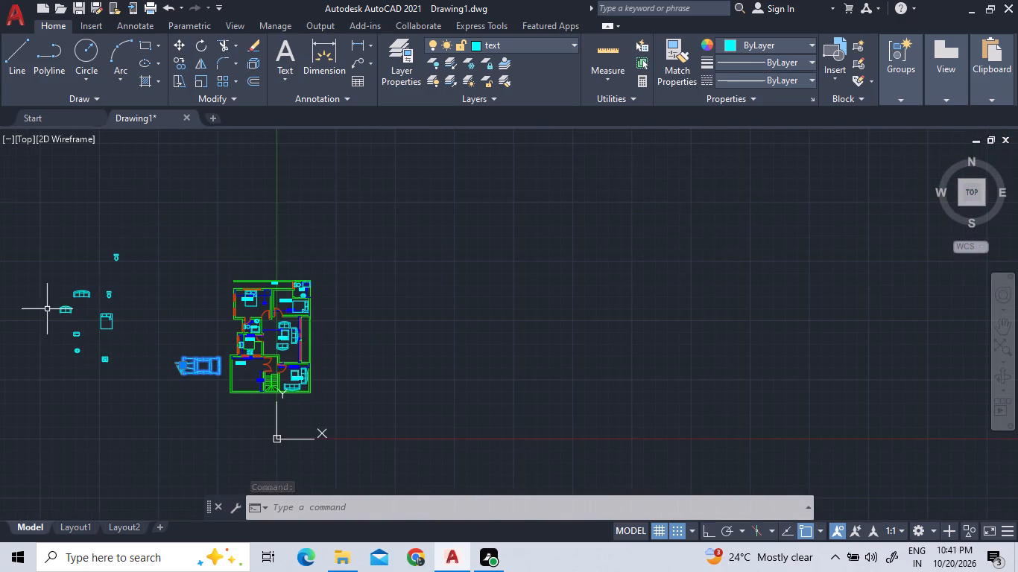
scroll(56, 277, up, 2)
scroll(94, 302, down, 2)
scroll(218, 407, up, 3)
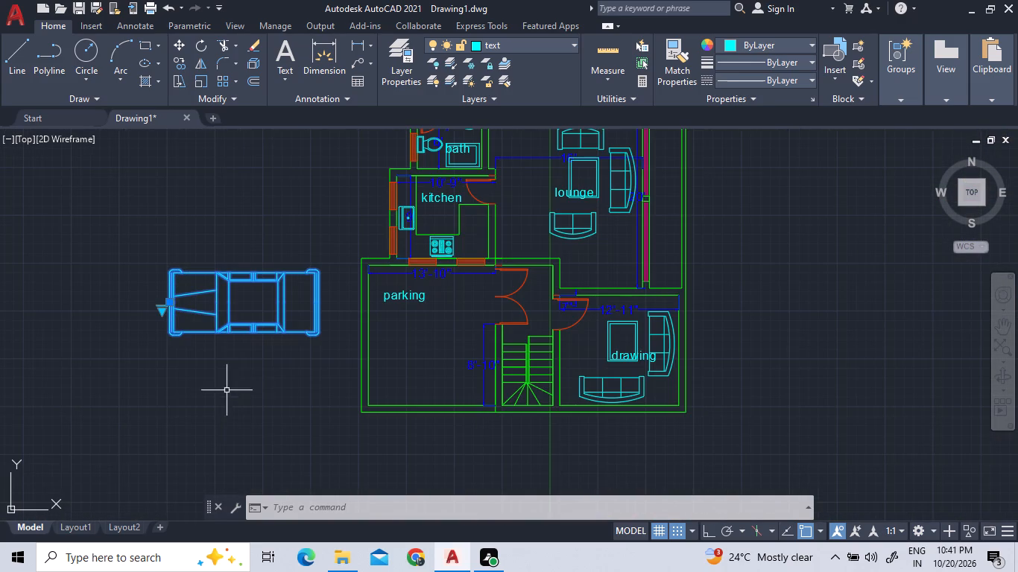
right_click(253, 366)
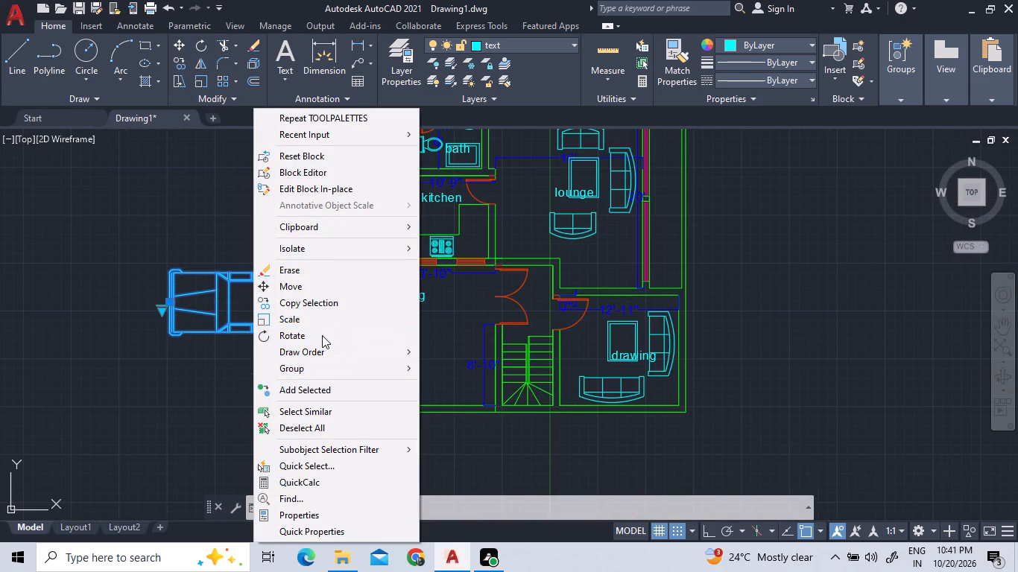
click(322, 335)
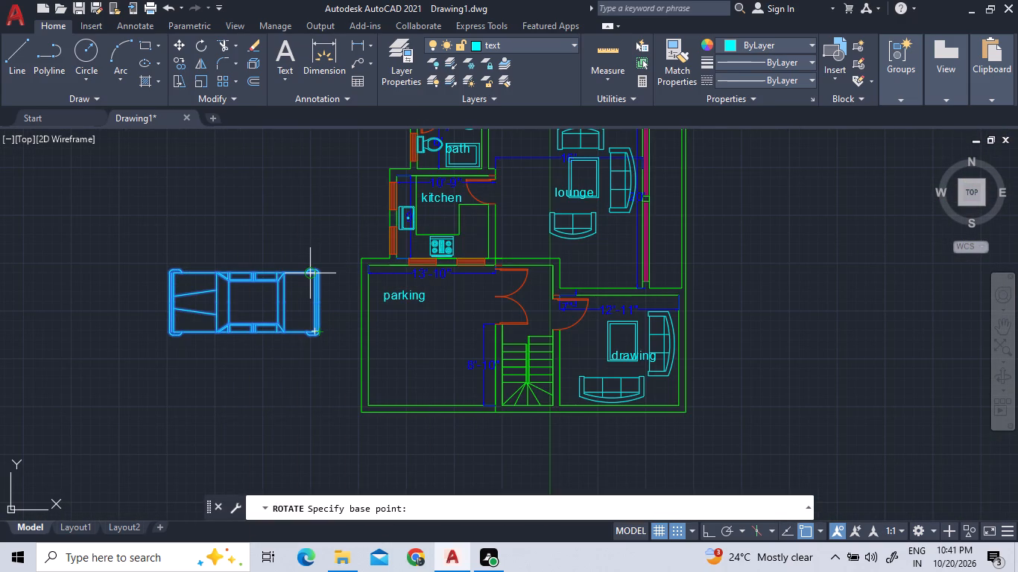
scroll(313, 273, up, 3)
click(323, 264)
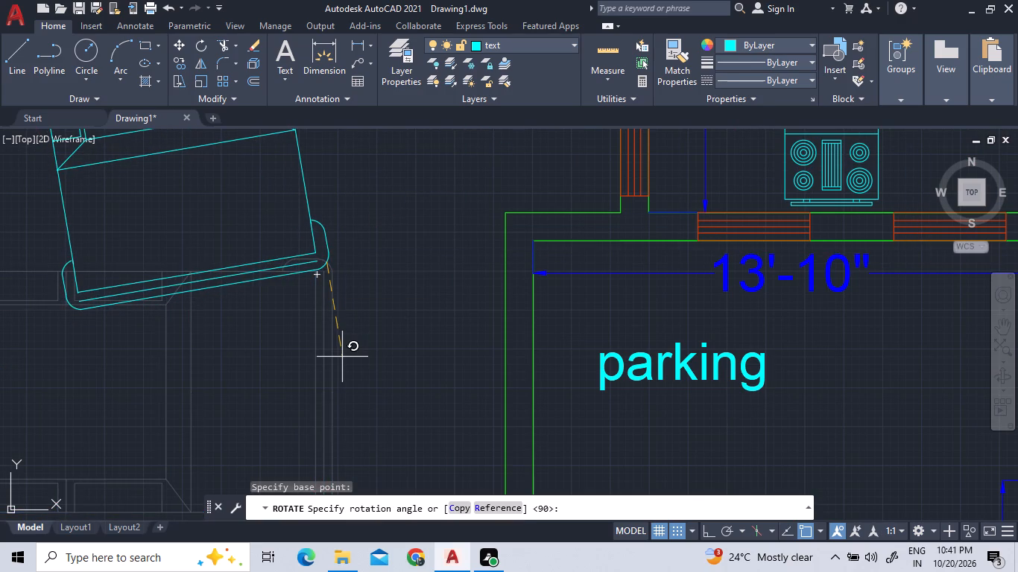
key(F8)
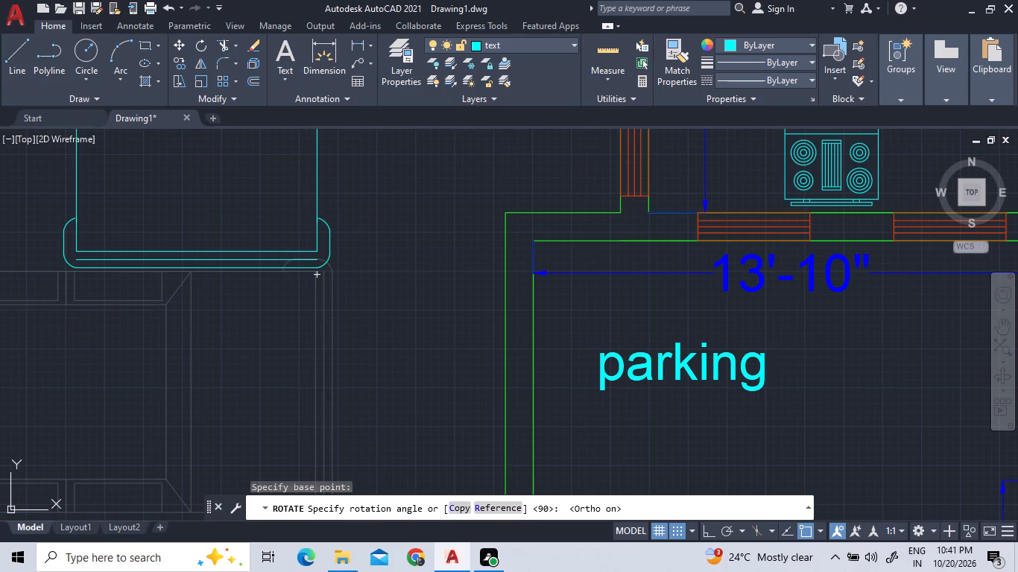
click(342, 357)
scroll(342, 357, down, 4)
Scale the rotated sedan down from its rear corner to about three quarters of its size.
click(344, 359)
click(297, 295)
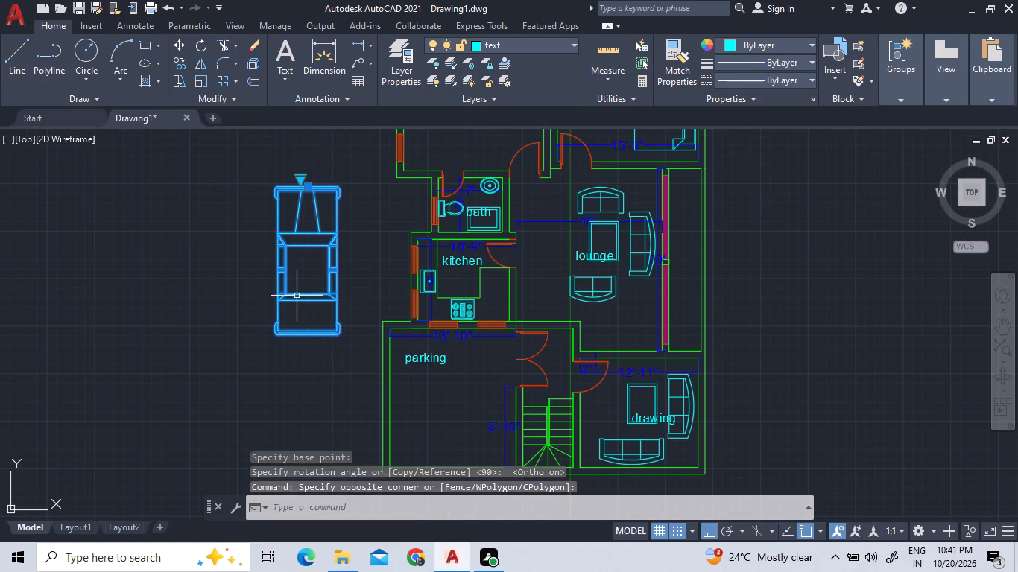
right_click(297, 296)
click(304, 321)
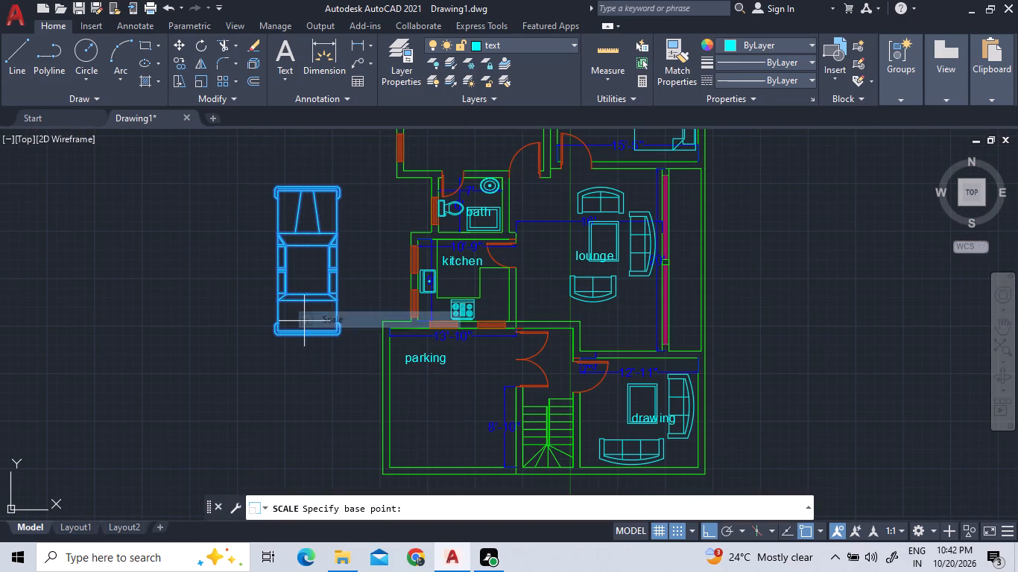
scroll(282, 330, up, 3)
click(259, 350)
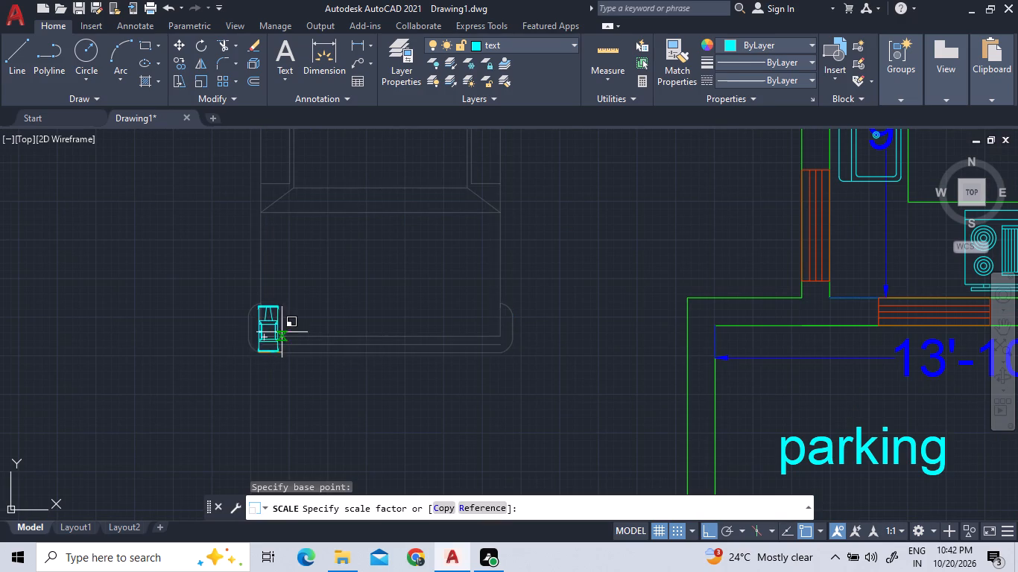
scroll(292, 325, down, 3)
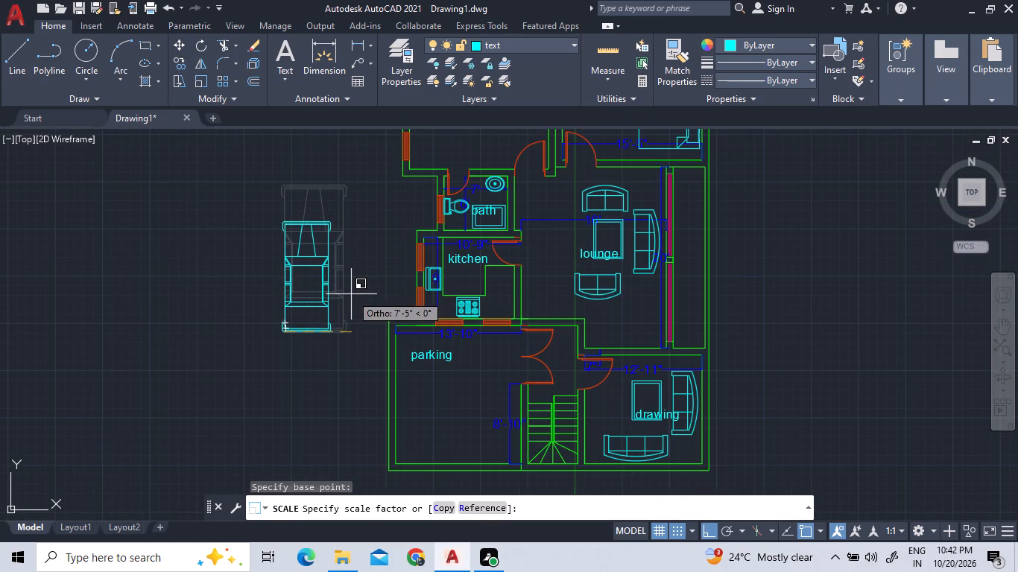
click(351, 294)
Move the scaled sedan into the parking area, near the outer side wall and clear of the stairs and double door.
click(349, 341)
click(297, 309)
right_click(297, 309)
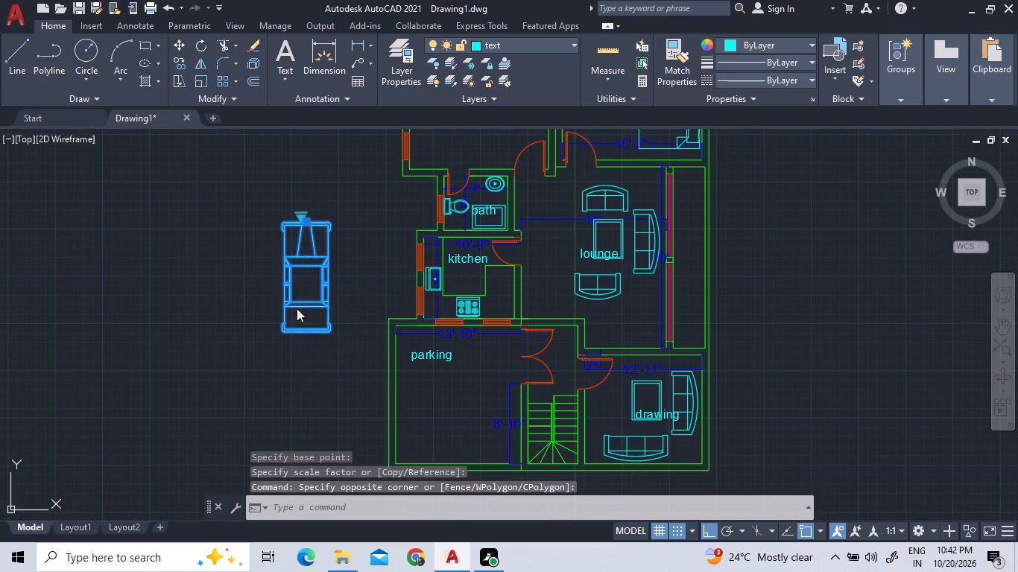
double_click(329, 290)
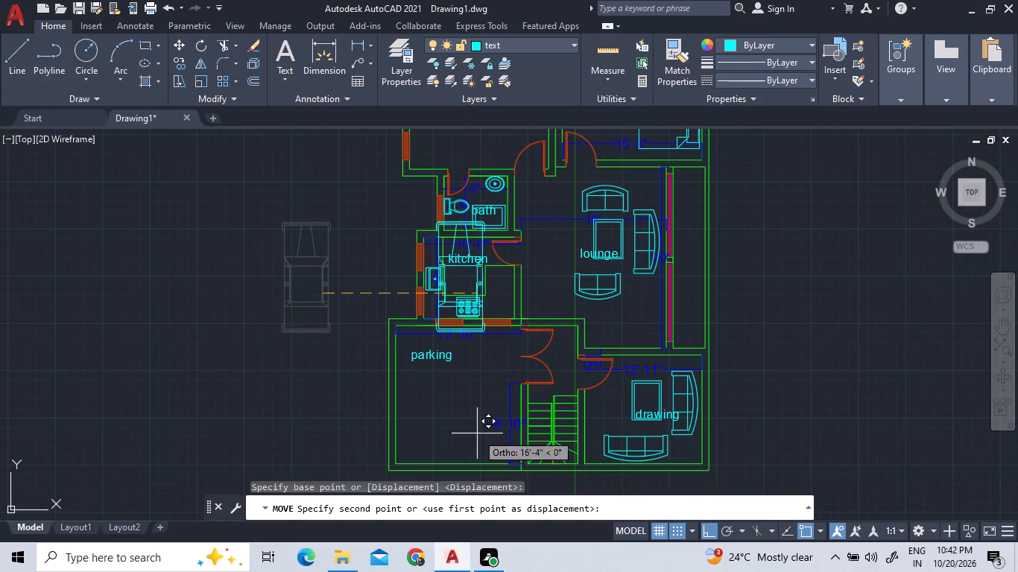
key(F8)
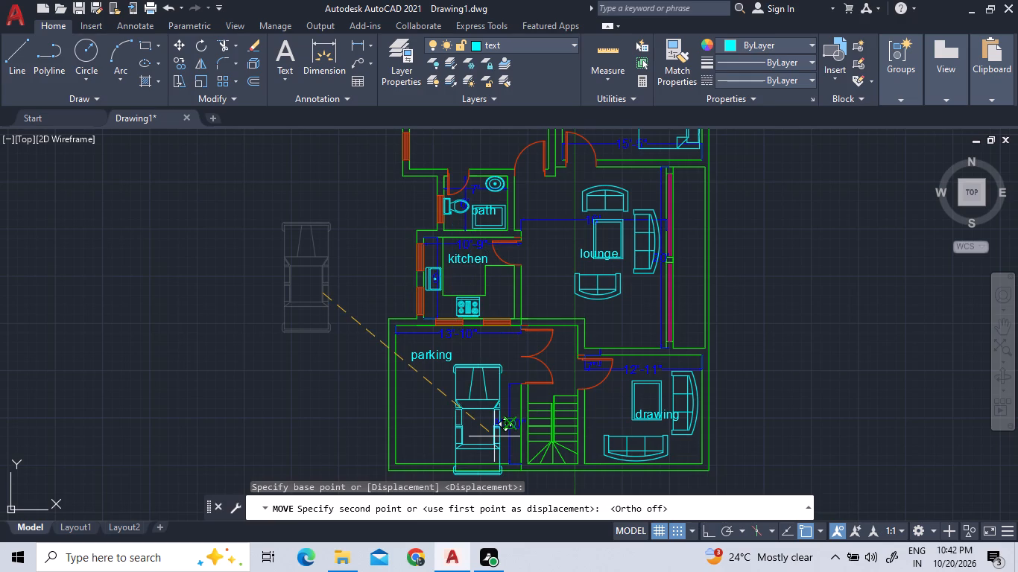
click(454, 417)
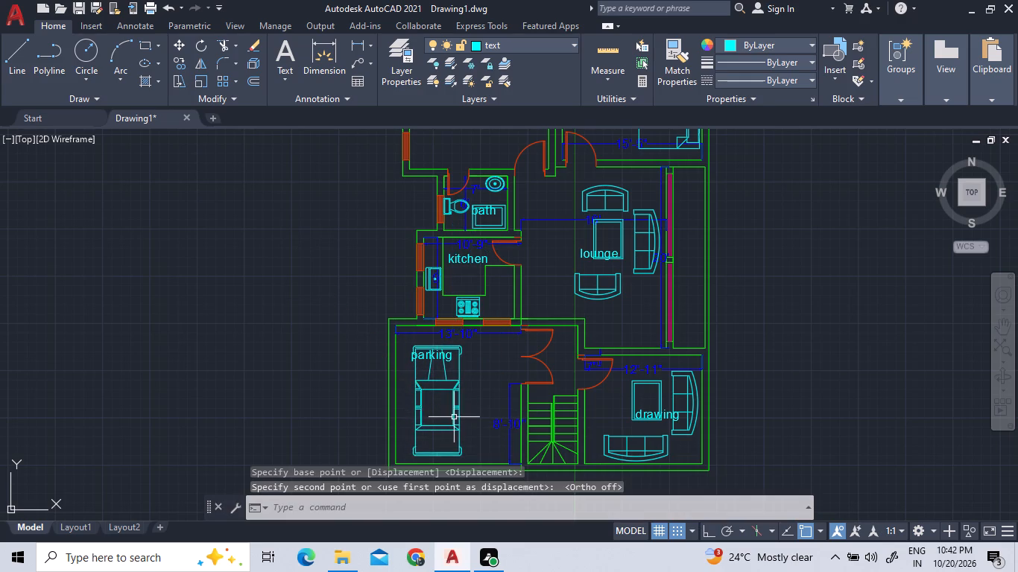
scroll(454, 437, down, 3)
scroll(457, 466, up, 4)
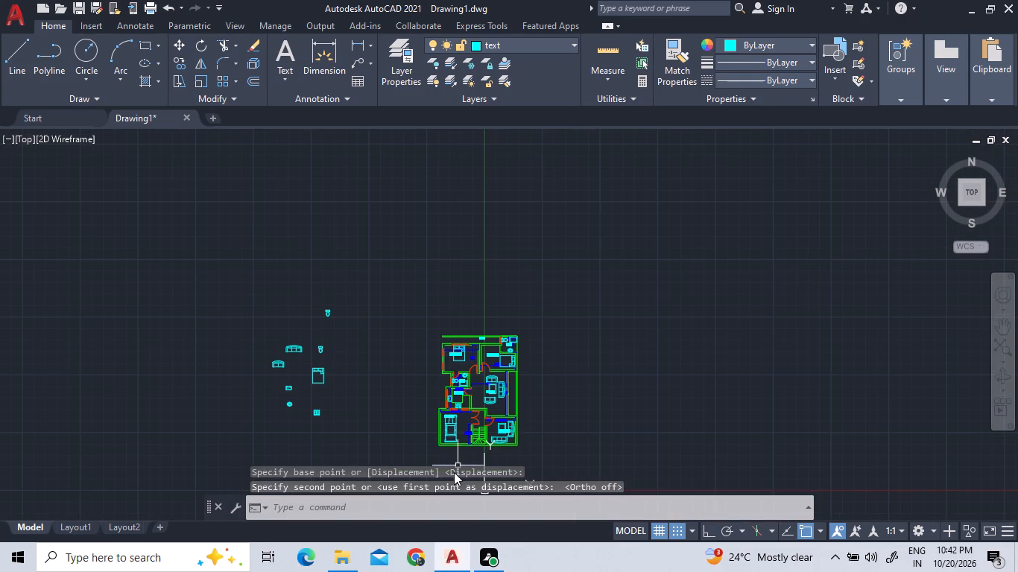
Draw two short vertical lines across the thickness of the parking area's south wall, one west of the sedan and one near its east side.
scroll(453, 471, up, 8)
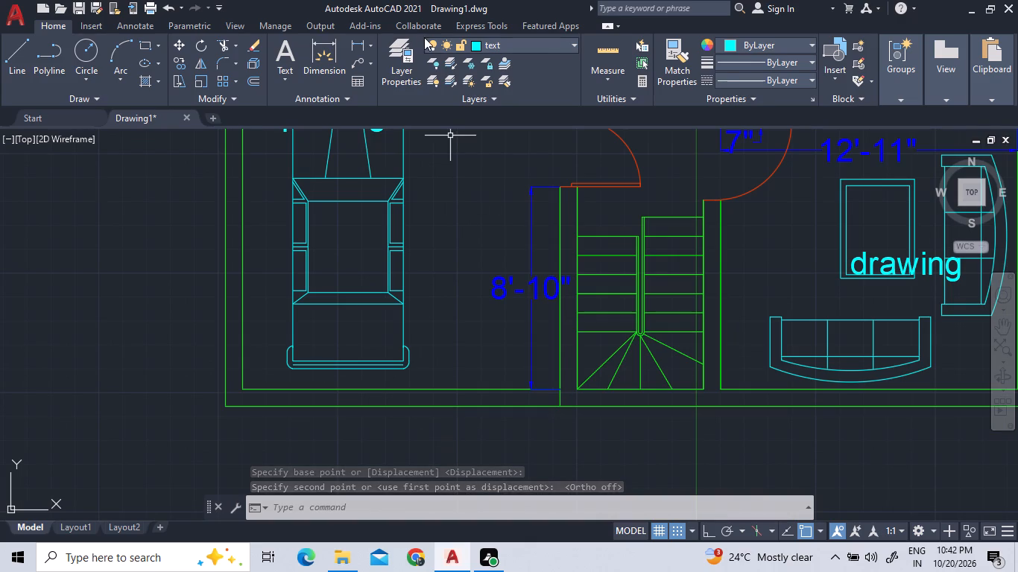
click(0, 63)
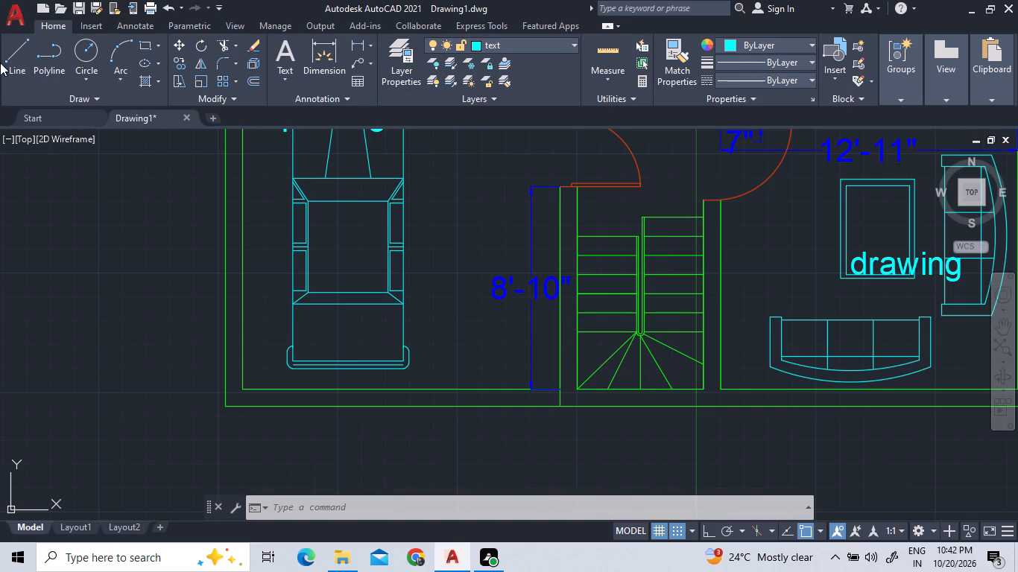
click(14, 60)
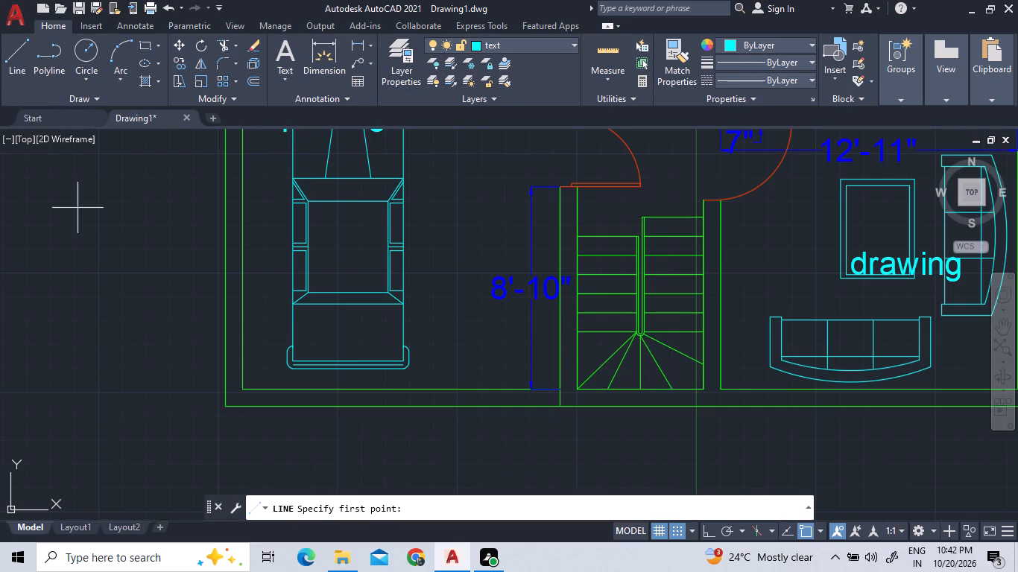
click(267, 390)
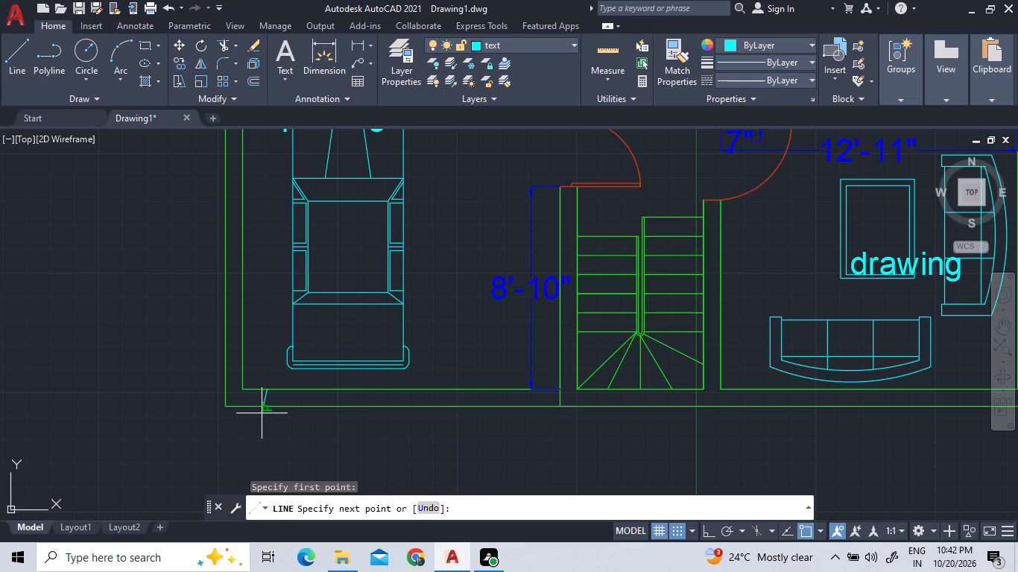
key(F8)
scroll(262, 415, up, 1)
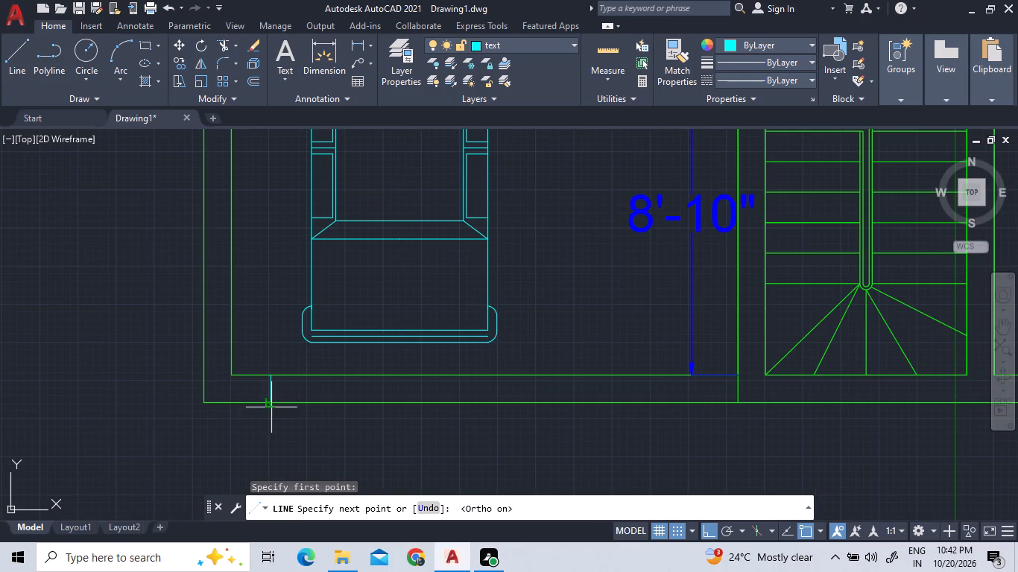
click(268, 404)
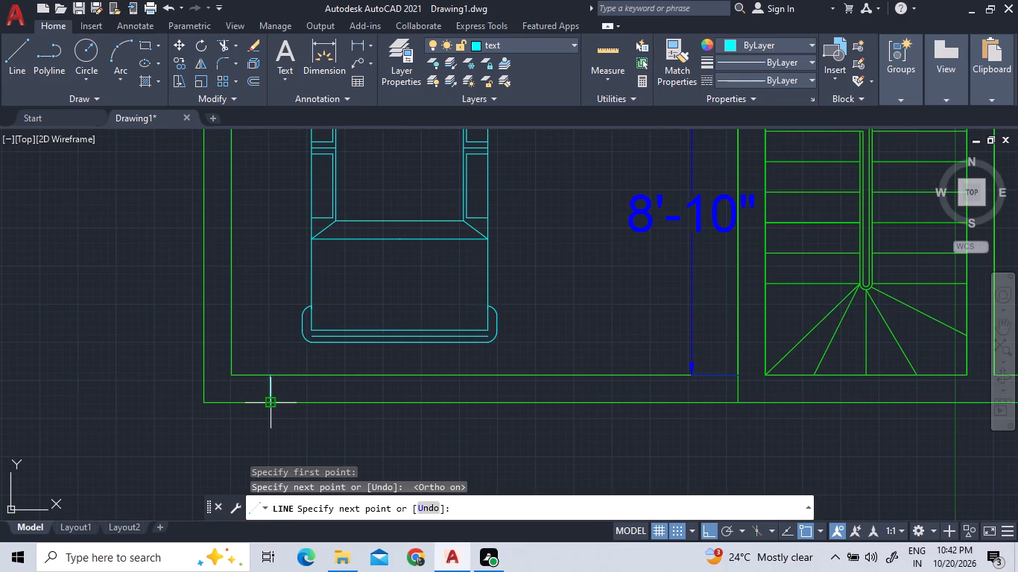
click(22, 68)
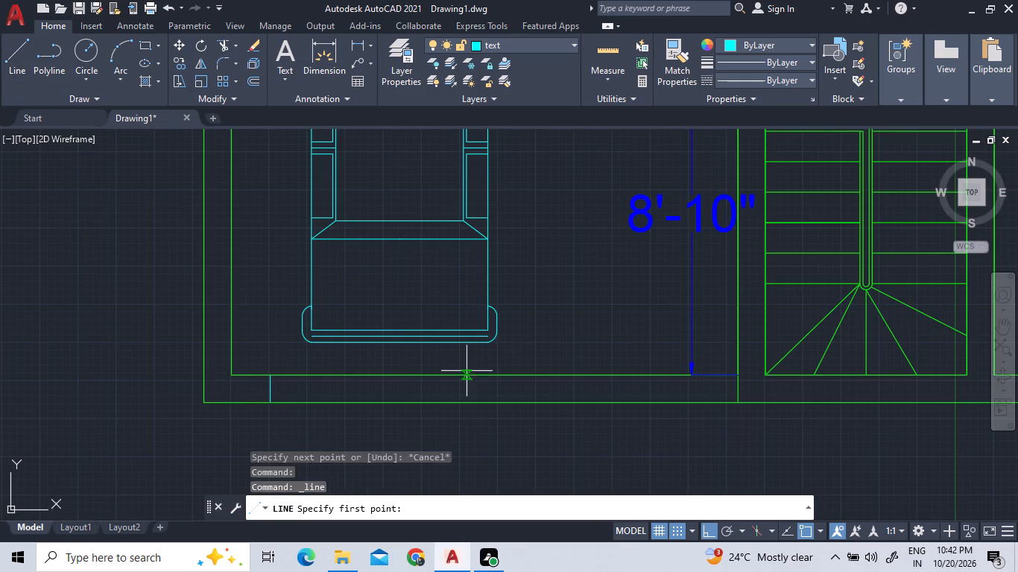
click(487, 376)
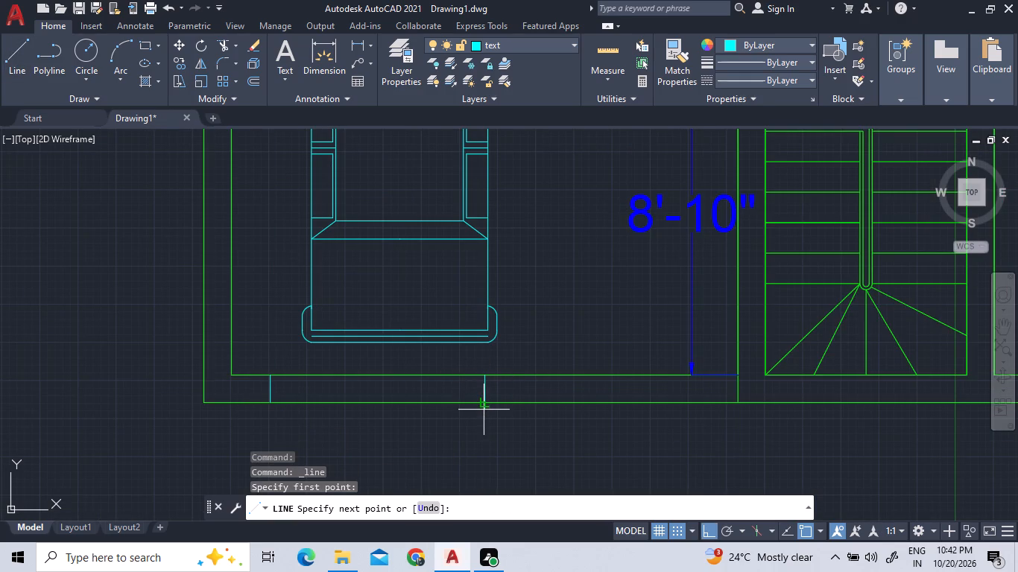
scroll(483, 401, up, 3)
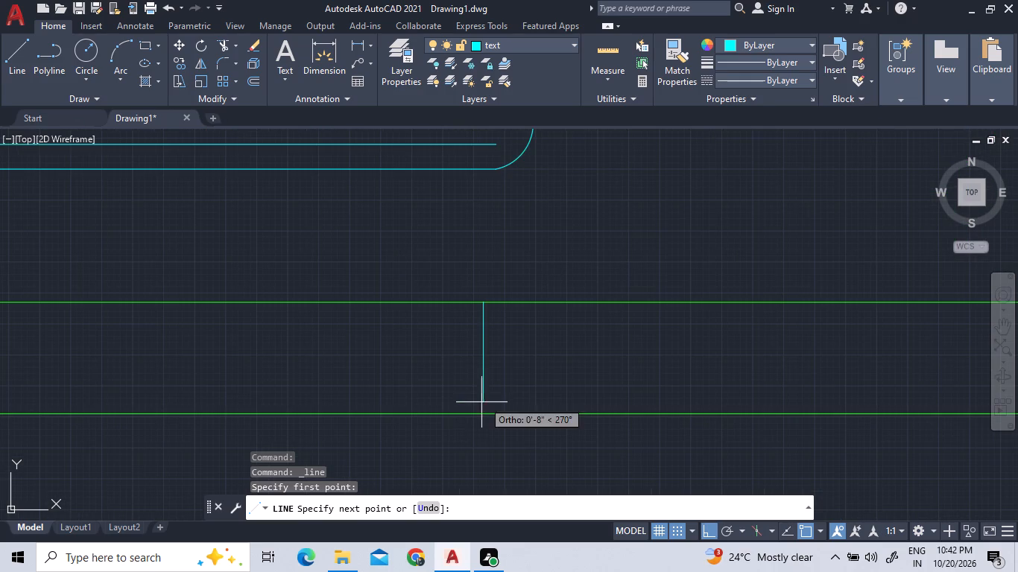
click(486, 414)
right_click(535, 378)
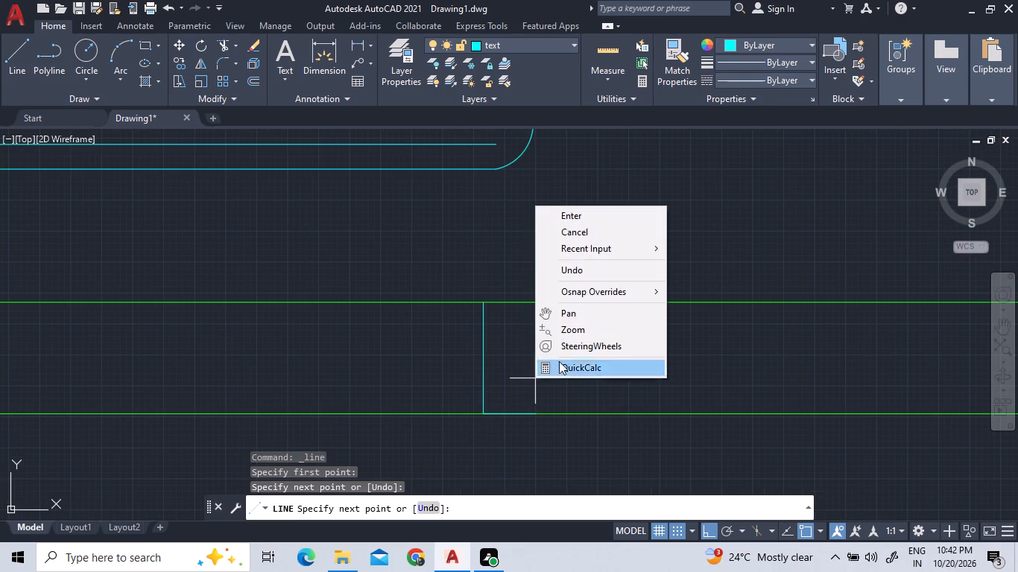
click(584, 226)
Draw a horizontal line along the middle of the parking area's south wall, joining the two short crossing lines.
scroll(569, 284, down, 2)
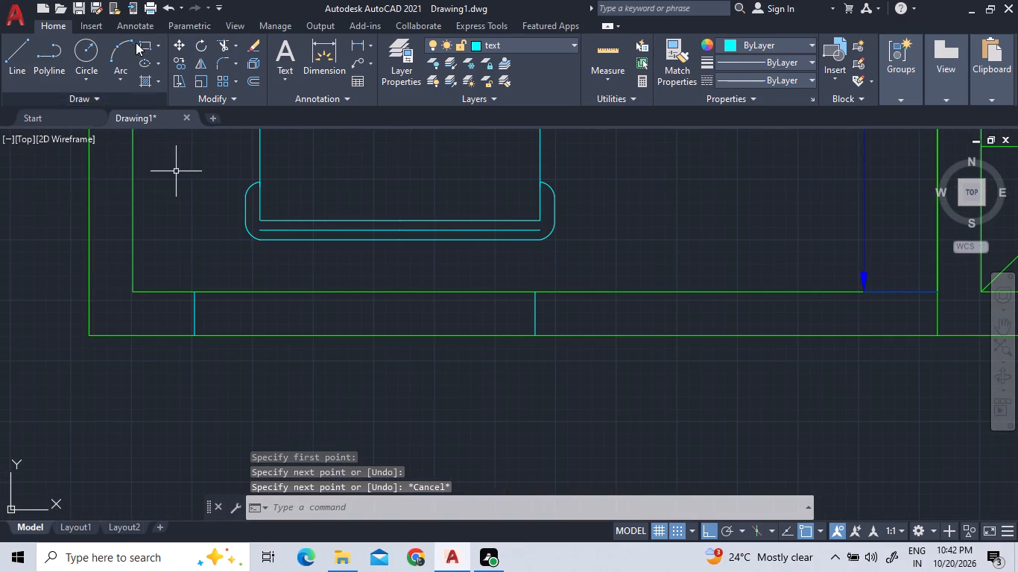
click(21, 54)
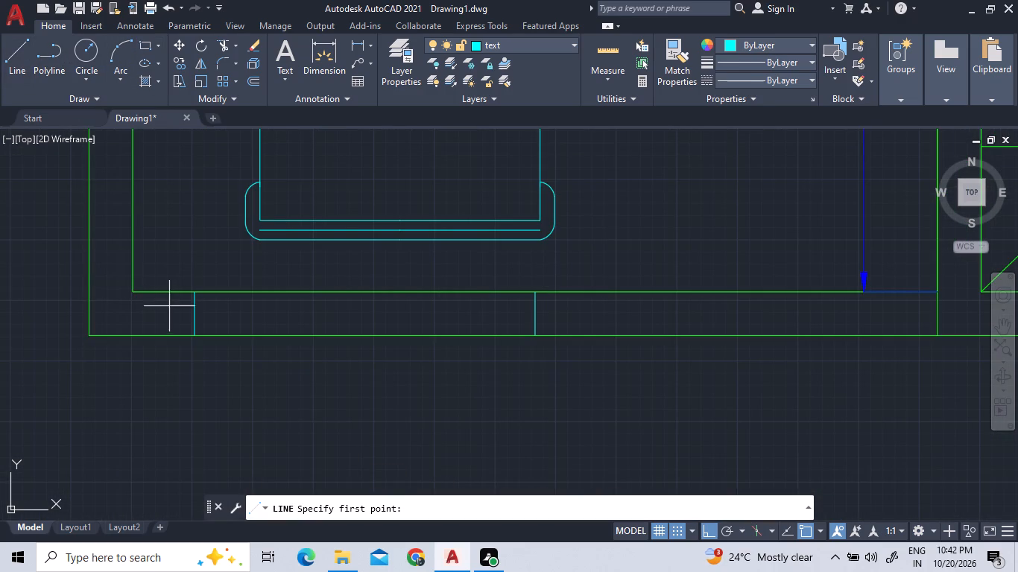
click(193, 317)
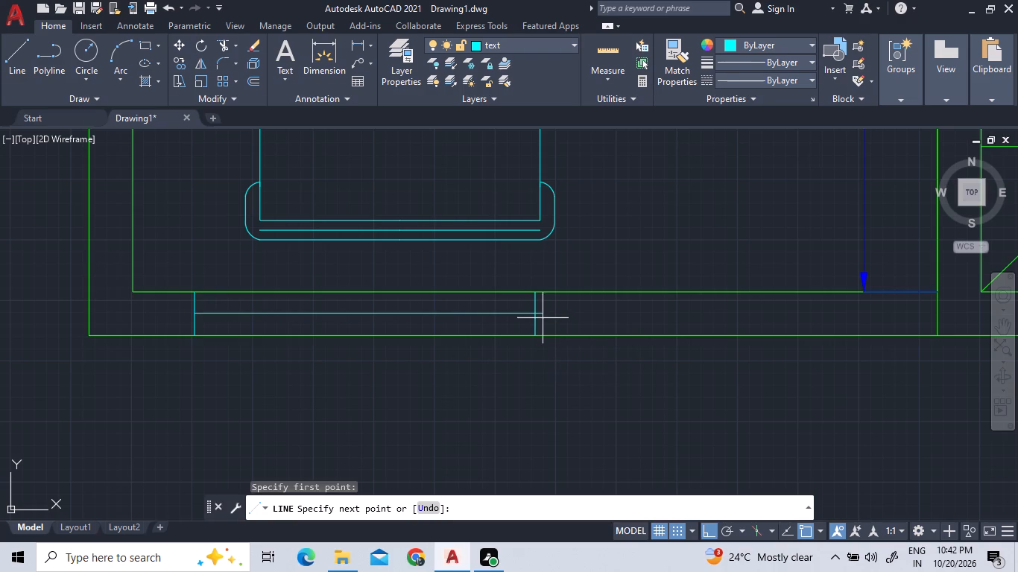
click(532, 314)
right_click(536, 370)
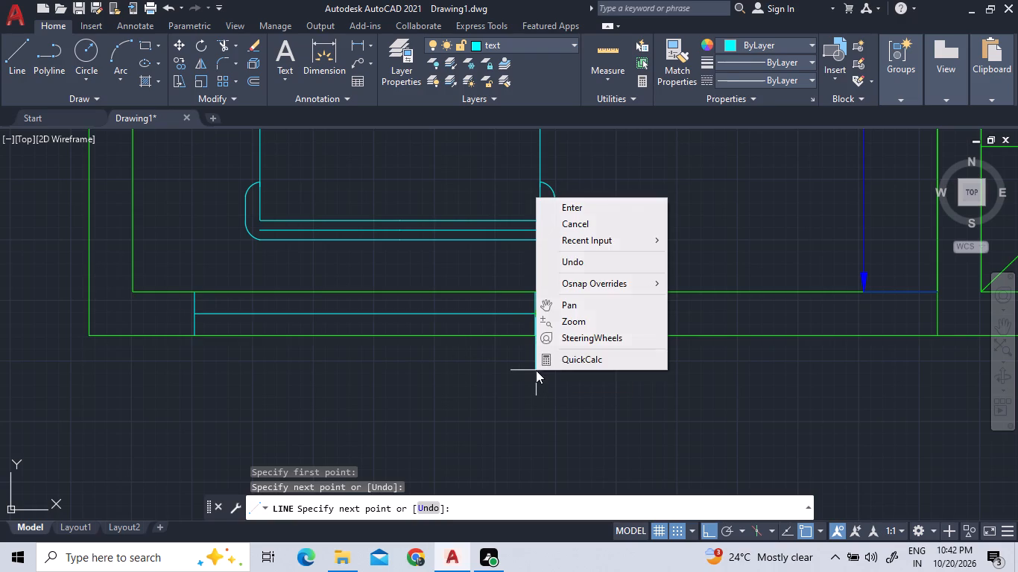
click(598, 217)
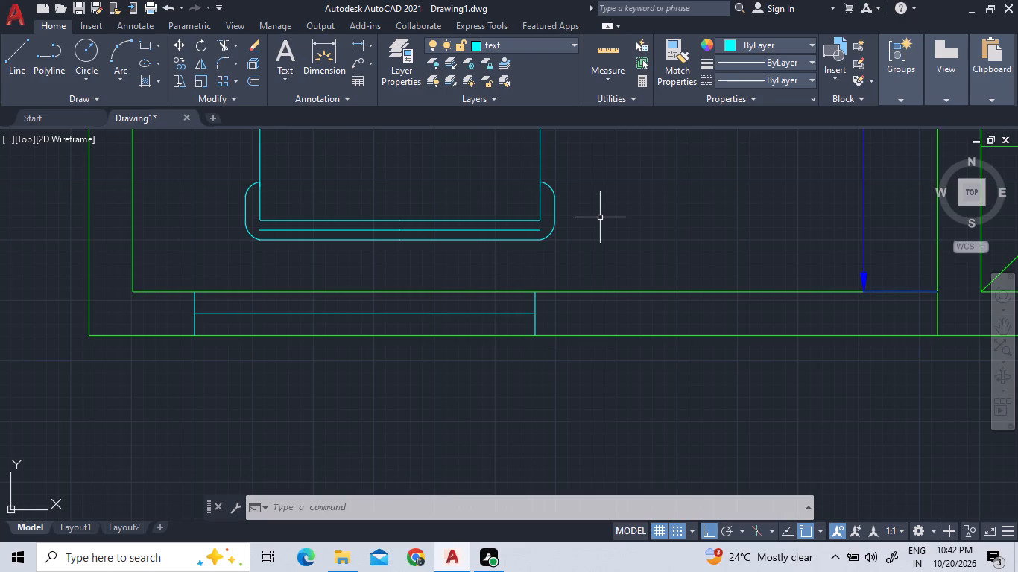
Offset the outer face line of the northwest bedroom's west wall 3' outward to the west.
scroll(592, 209, down, 2)
scroll(625, 300, down, 2)
scroll(605, 216, down, 2)
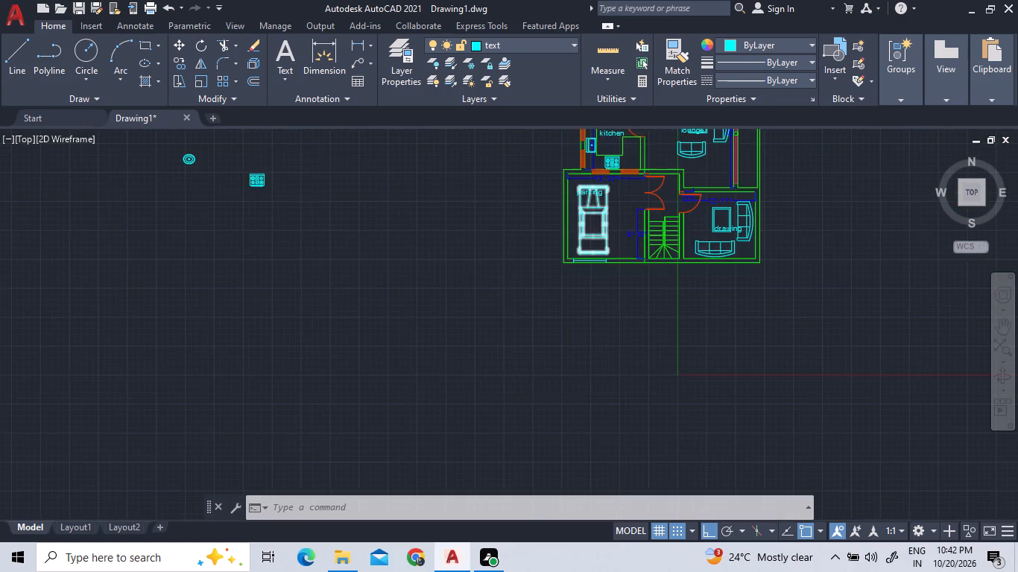
scroll(605, 222, down, 2)
scroll(623, 154, up, 5)
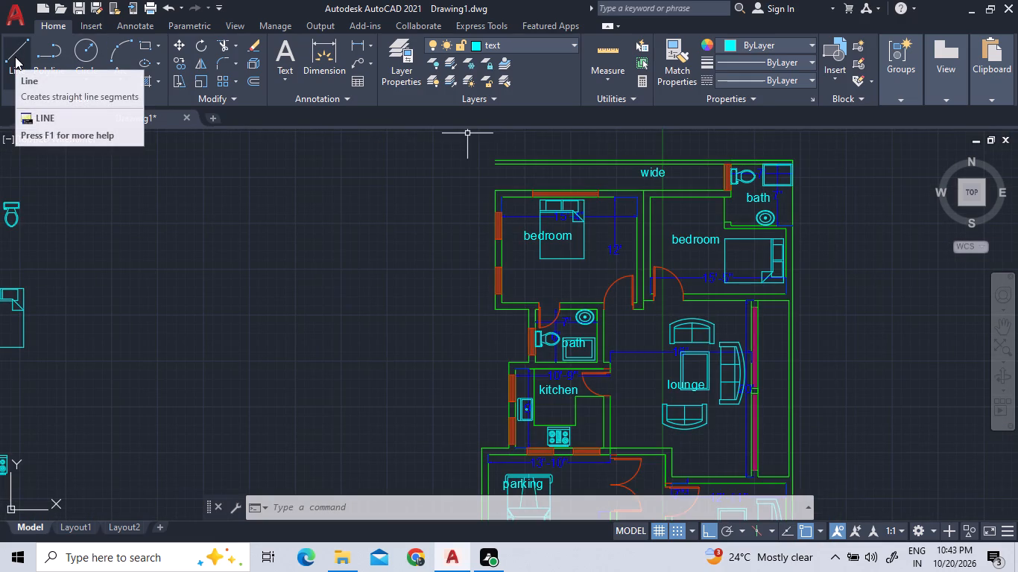
click(256, 81)
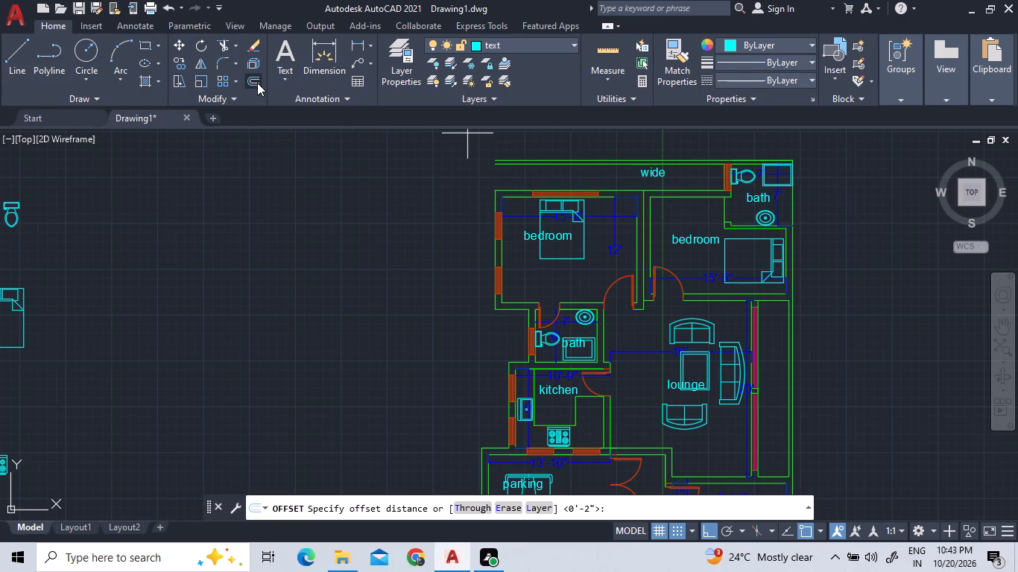
text(3')
key(Return)
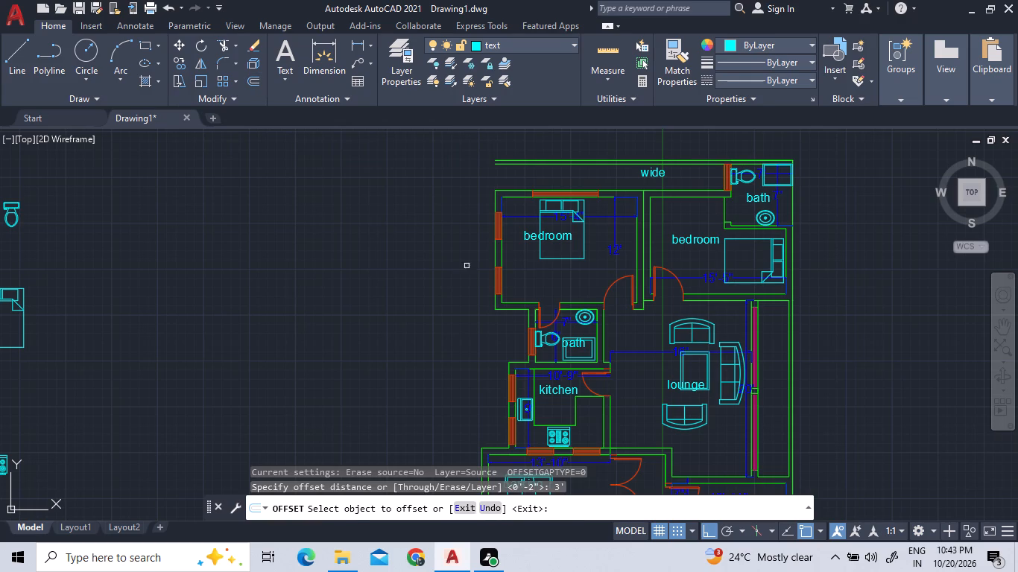
click(496, 257)
click(388, 252)
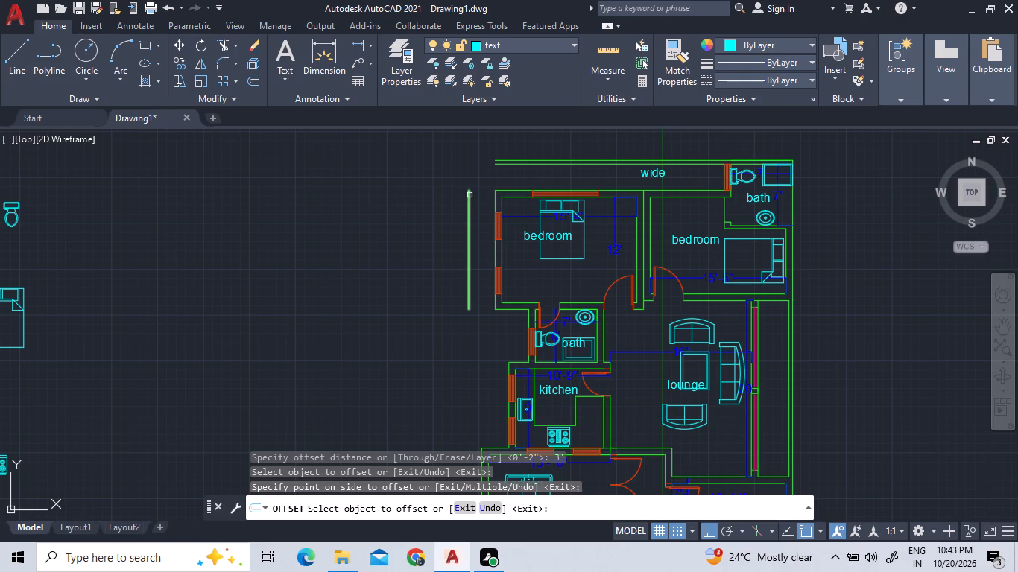
right_click(411, 162)
click(418, 168)
Offset the new line west of the bedroom 5" further outward to form a second parallel wall line.
scroll(487, 171, up, 2)
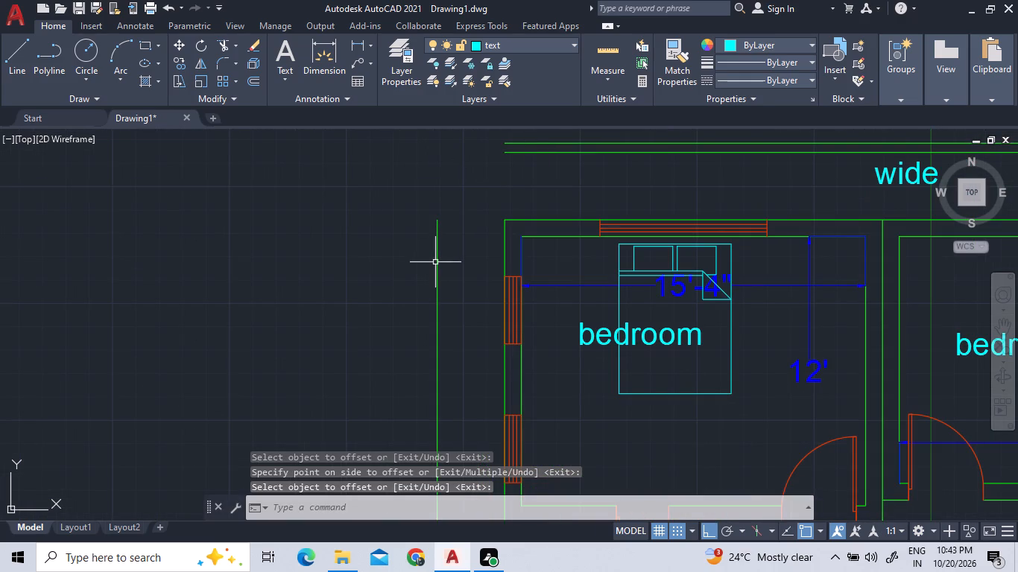
click(610, 60)
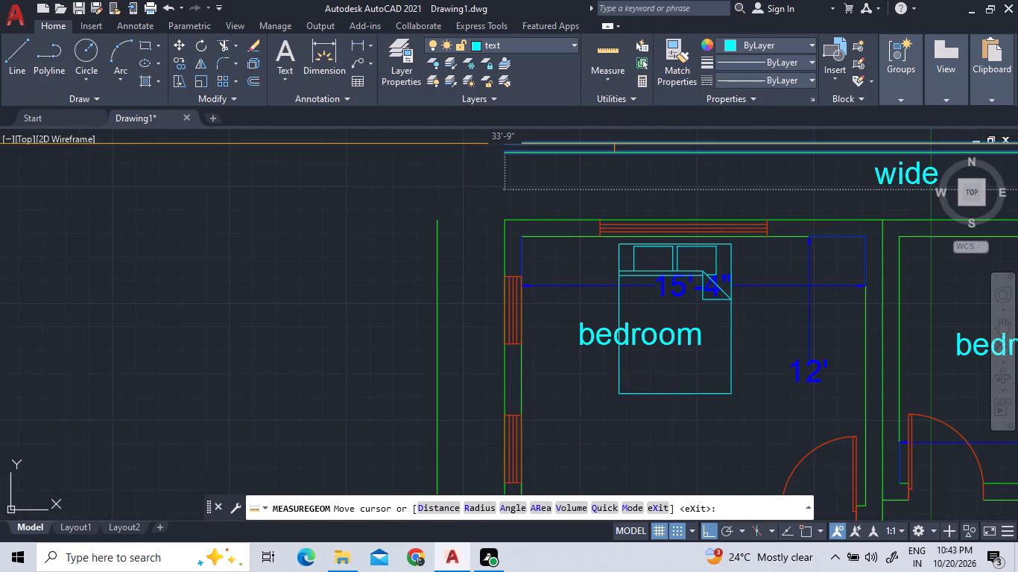
click(254, 79)
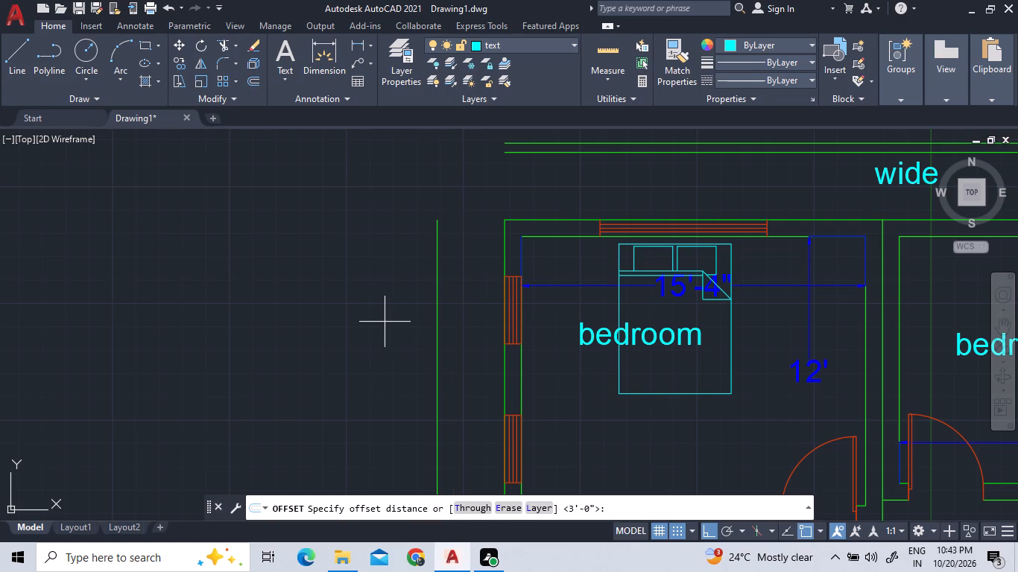
text(5")
key(Return)
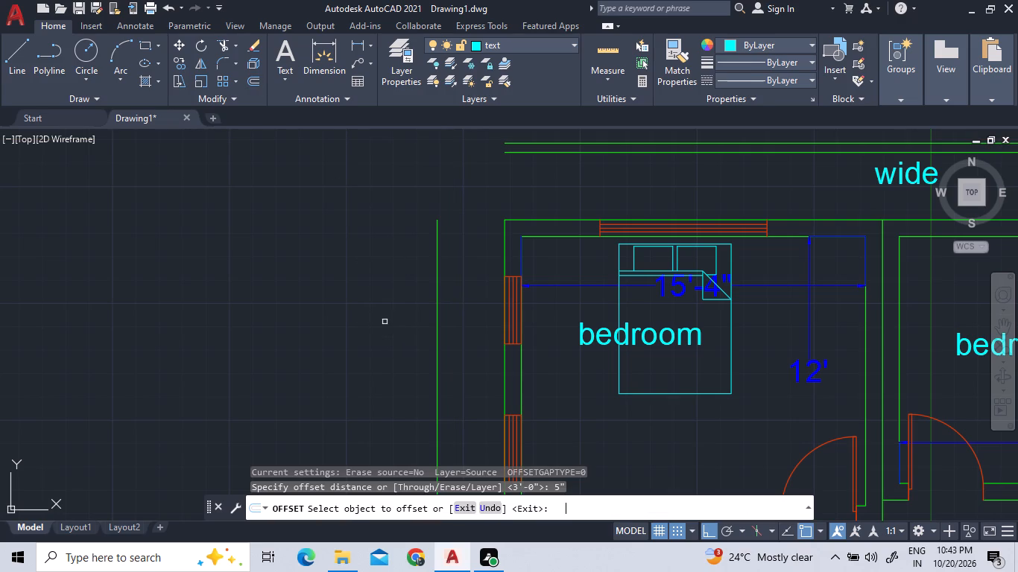
click(435, 344)
click(405, 344)
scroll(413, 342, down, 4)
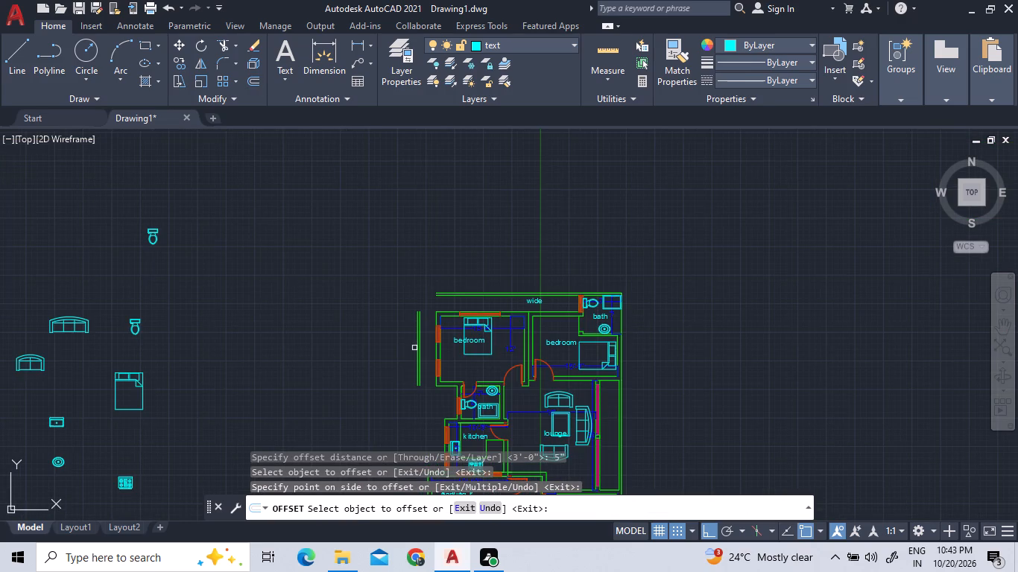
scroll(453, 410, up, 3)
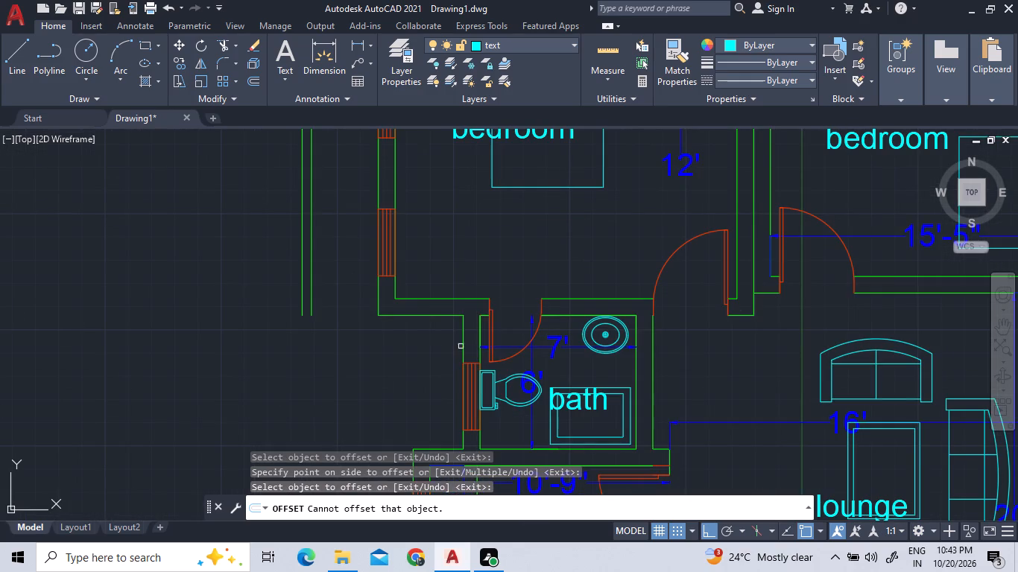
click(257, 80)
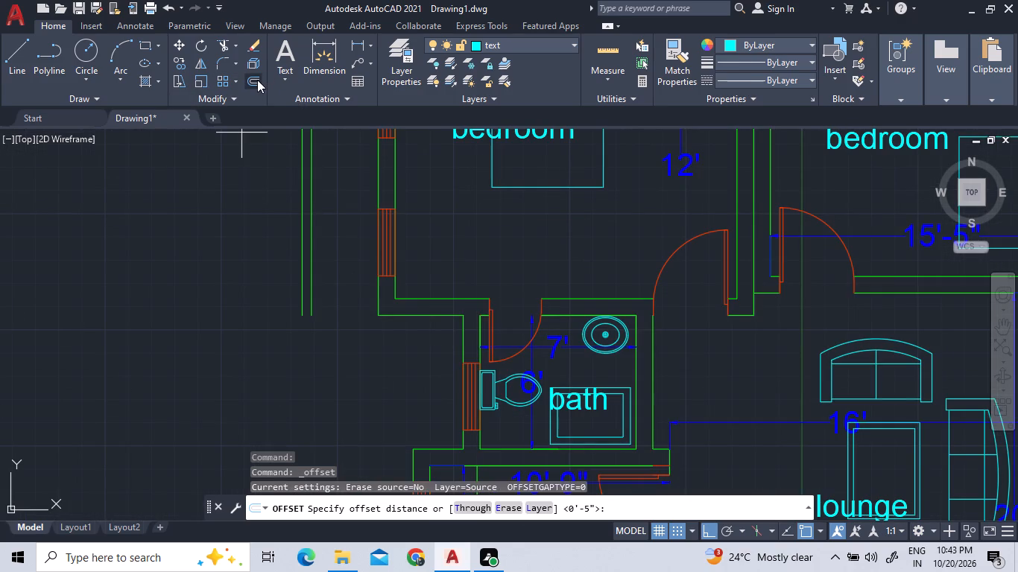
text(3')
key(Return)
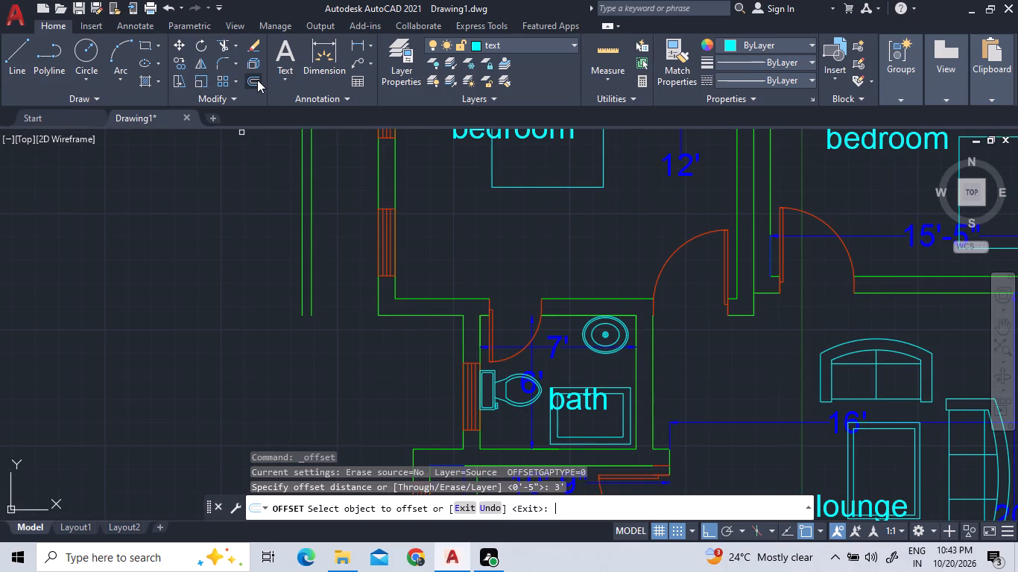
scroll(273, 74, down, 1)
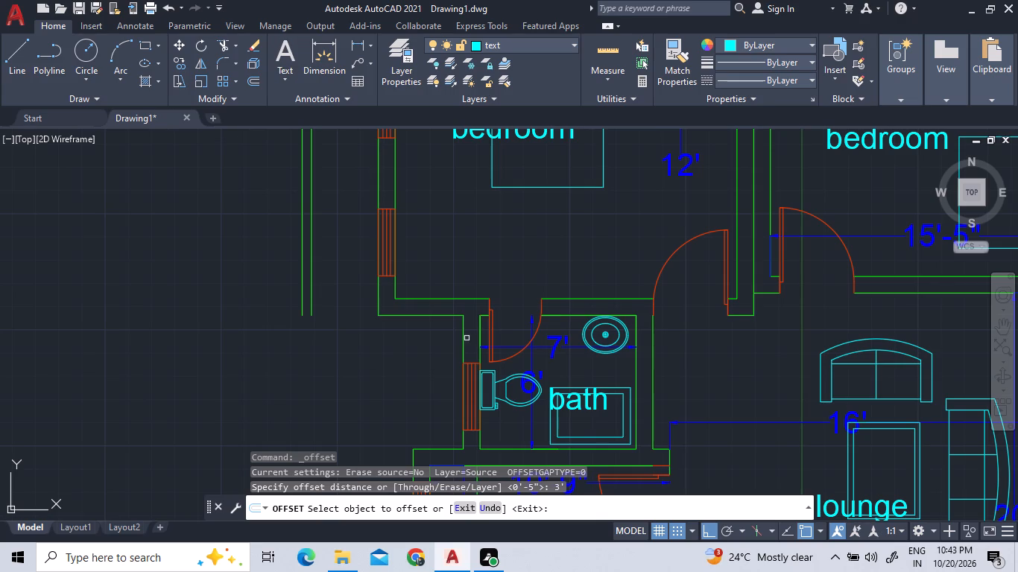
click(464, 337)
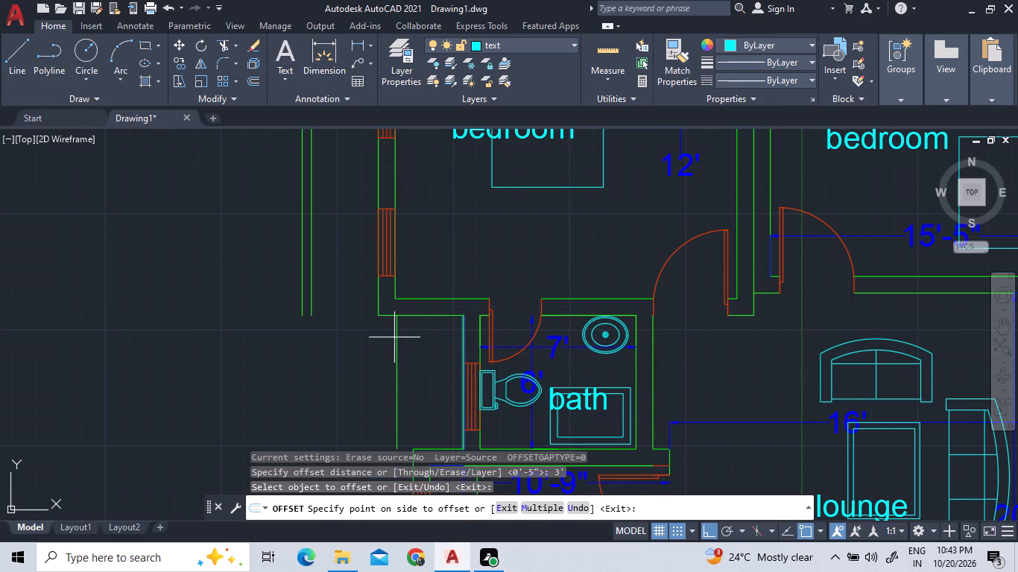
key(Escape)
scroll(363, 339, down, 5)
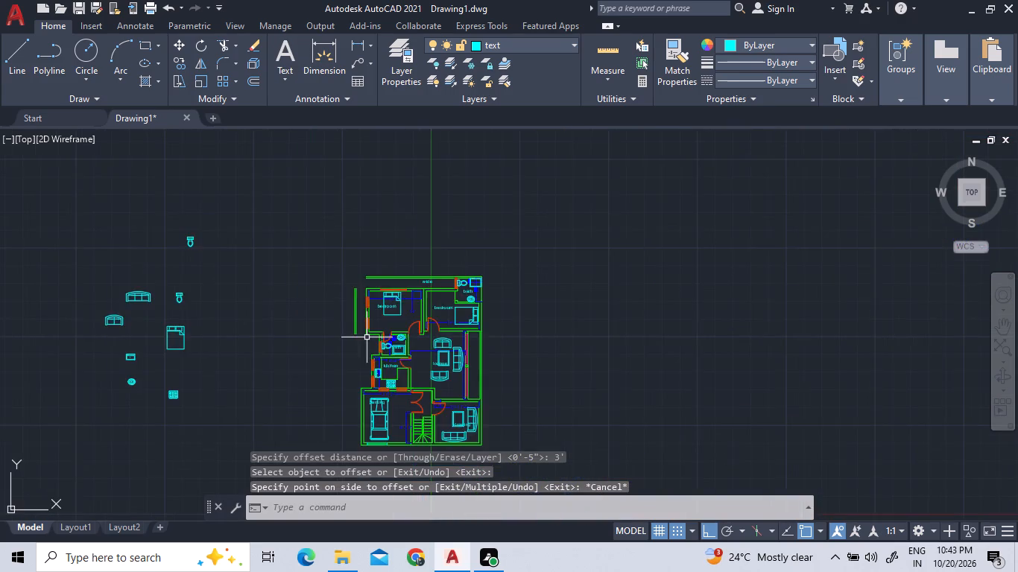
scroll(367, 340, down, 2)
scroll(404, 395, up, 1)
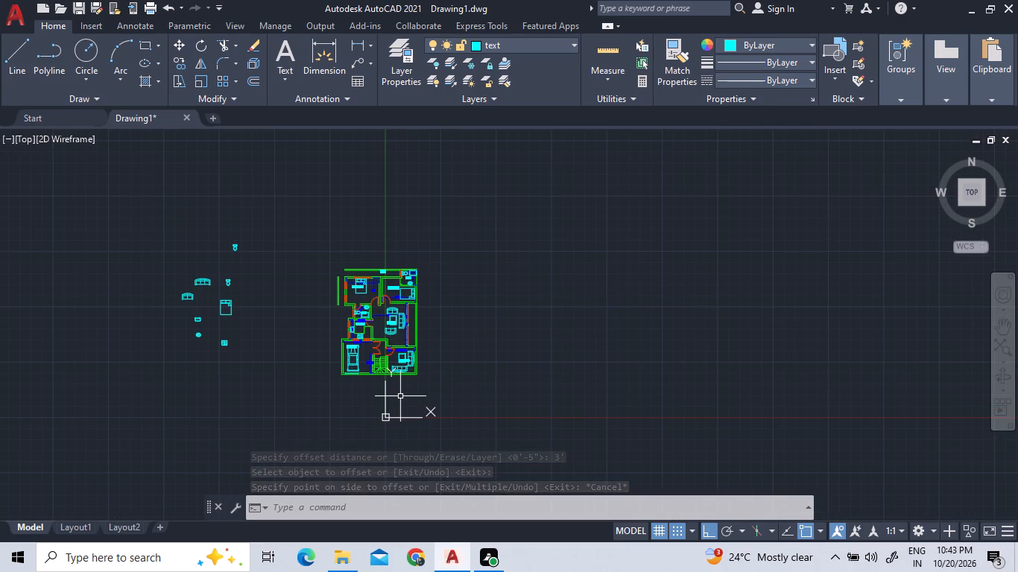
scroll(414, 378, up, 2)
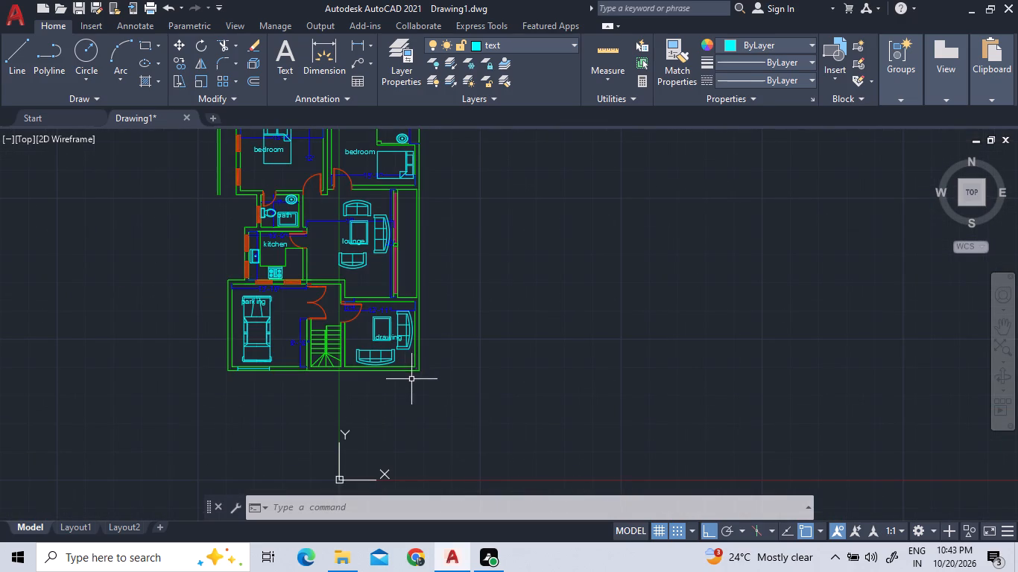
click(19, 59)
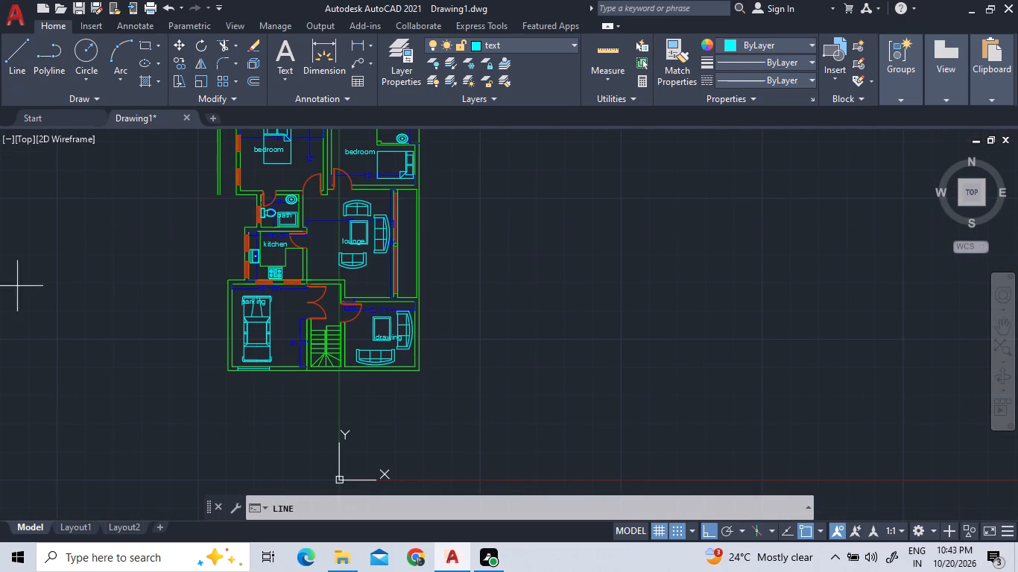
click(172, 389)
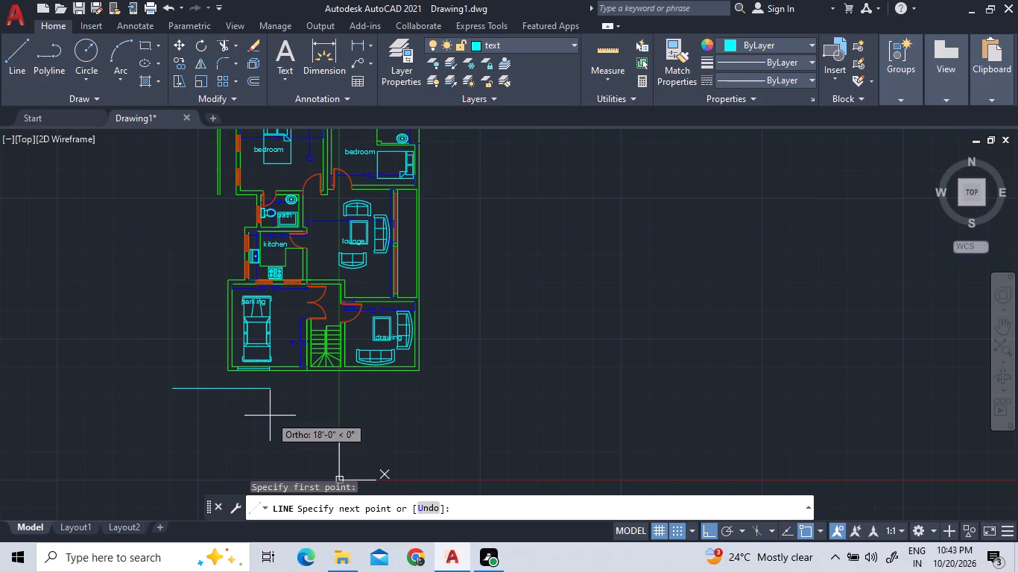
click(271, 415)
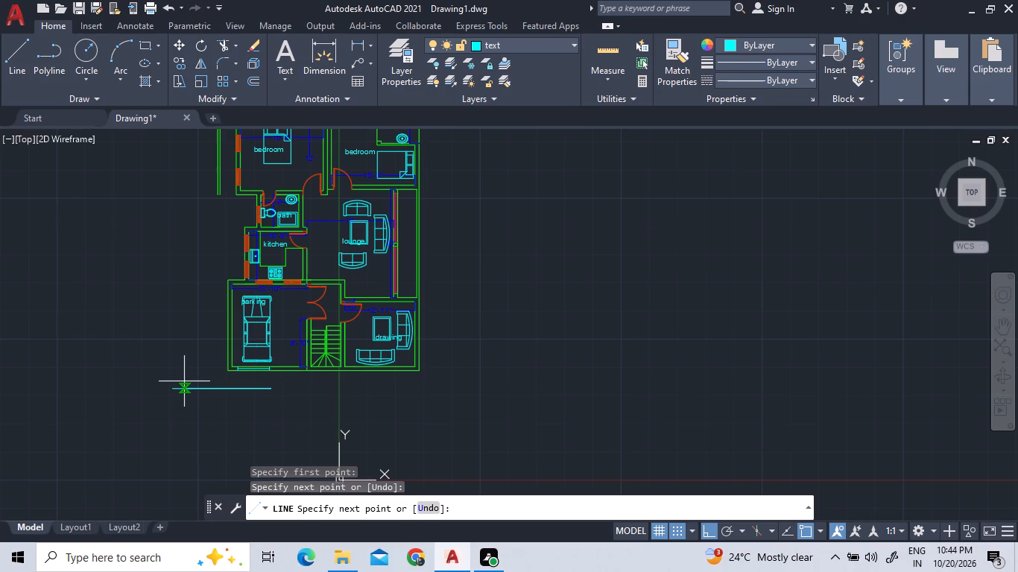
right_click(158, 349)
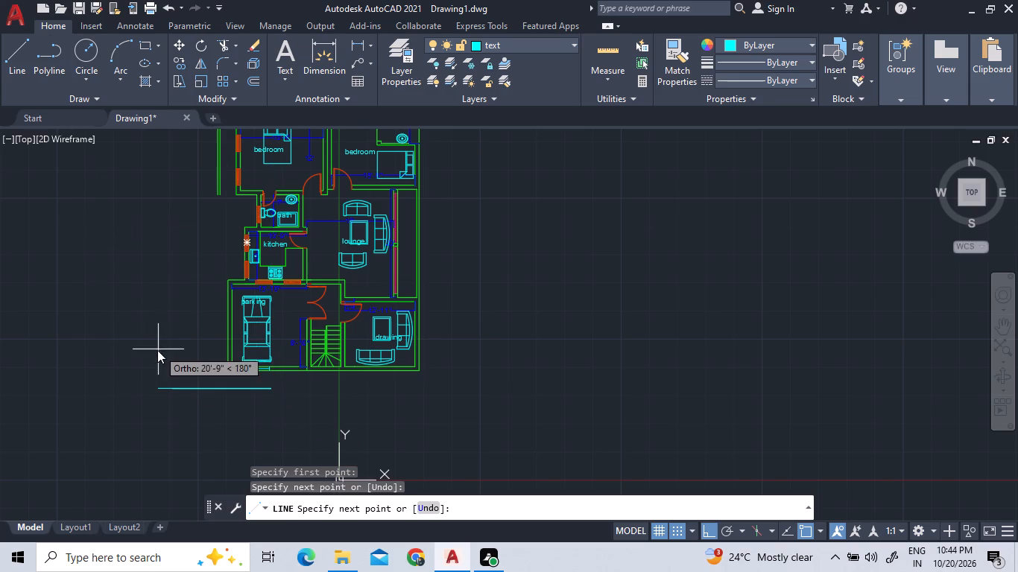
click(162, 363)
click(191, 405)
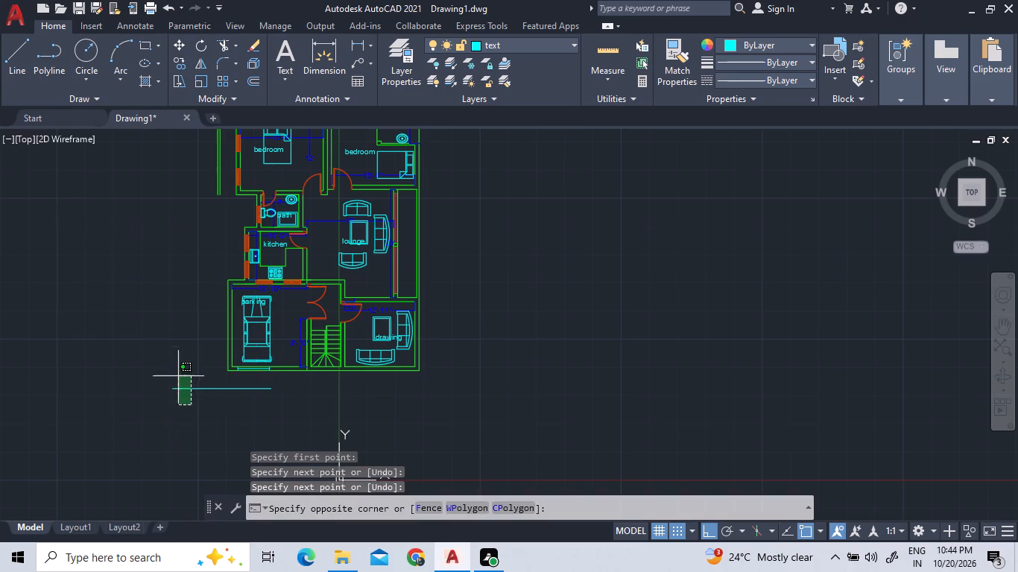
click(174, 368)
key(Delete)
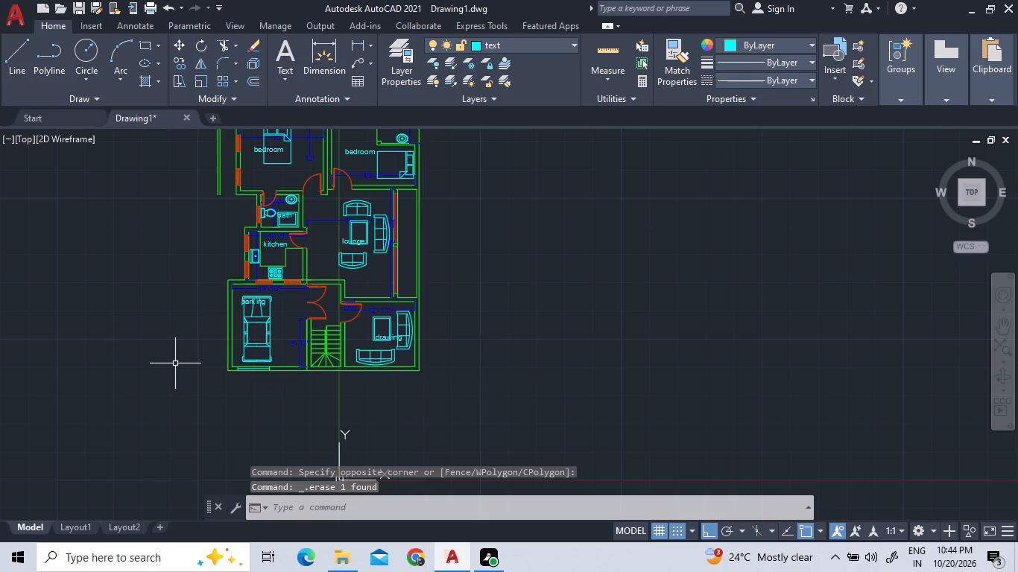
Draw a three-sided line outline around the house's south end, starting with an about 24' vertical west of the parking area.
click(7, 54)
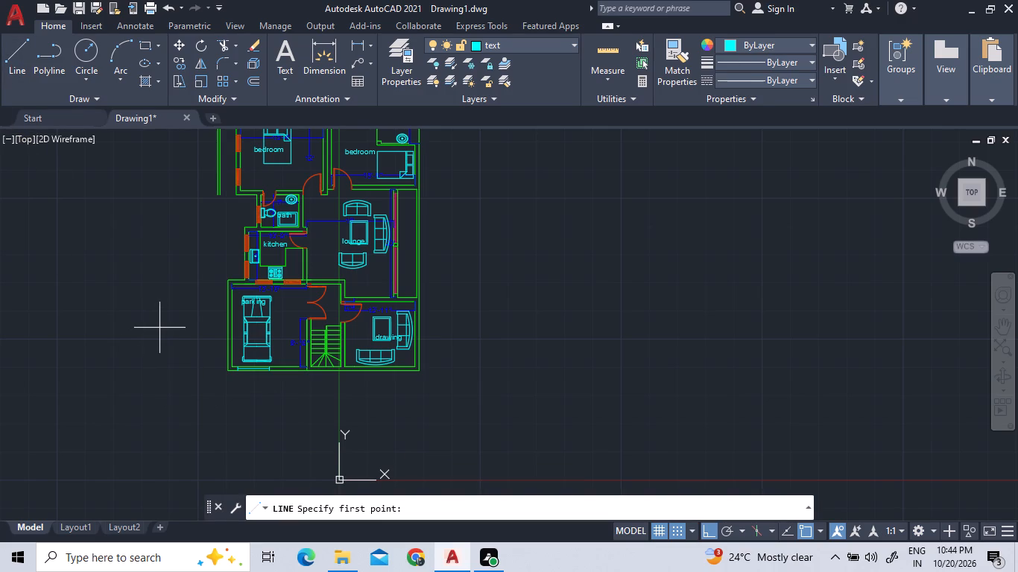
drag(159, 328, 154, 344)
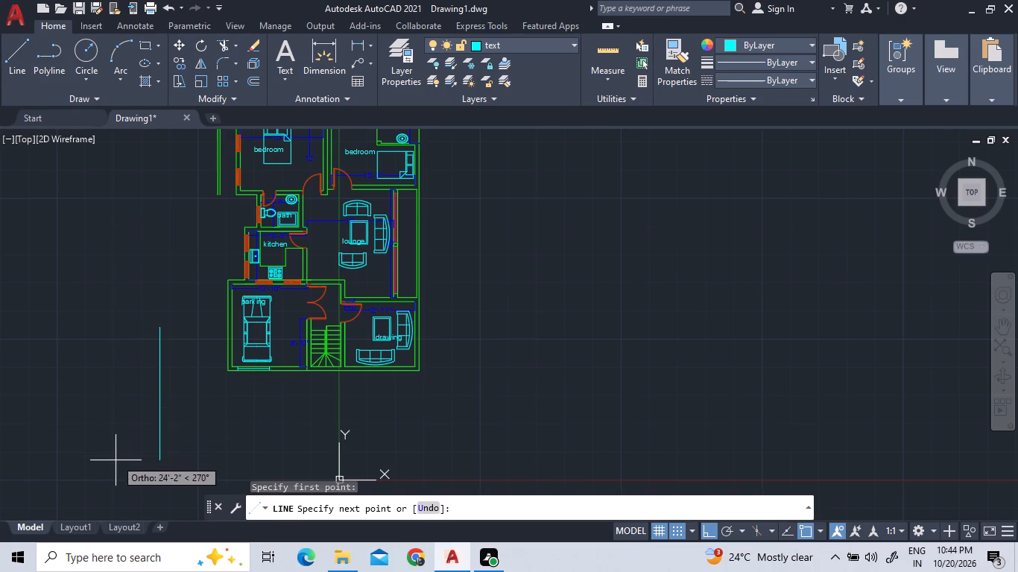
click(116, 460)
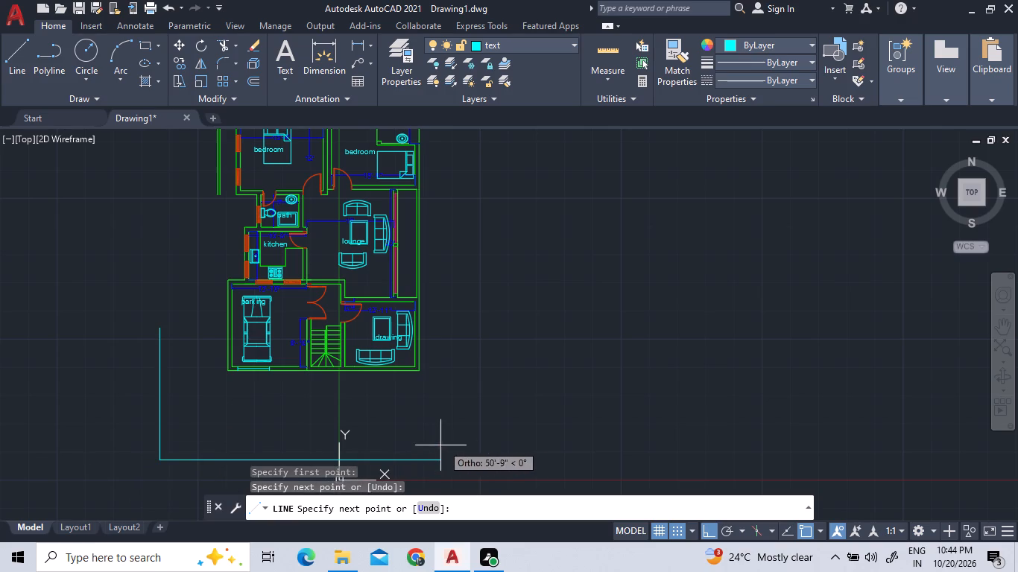
click(452, 441)
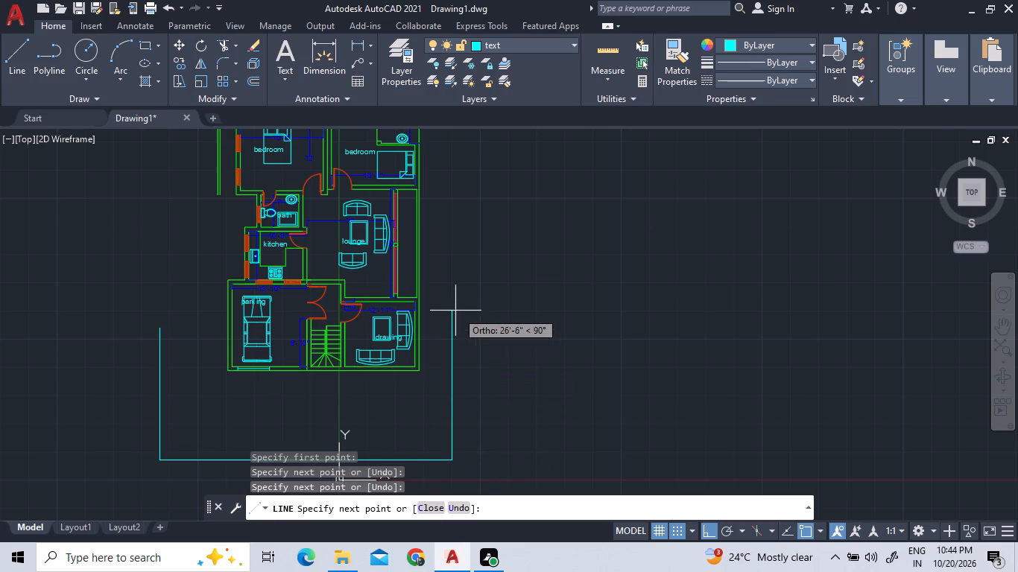
click(450, 302)
right_click(453, 298)
click(469, 302)
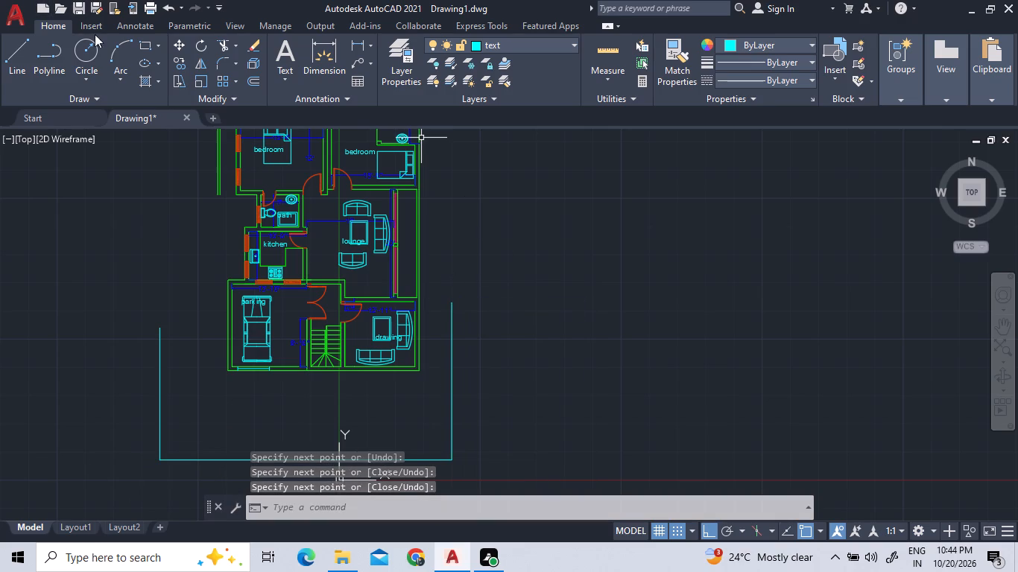
Extend the drawing room's two east wall lines and the two outer west wall lines south to the horizontal outline line.
click(238, 46)
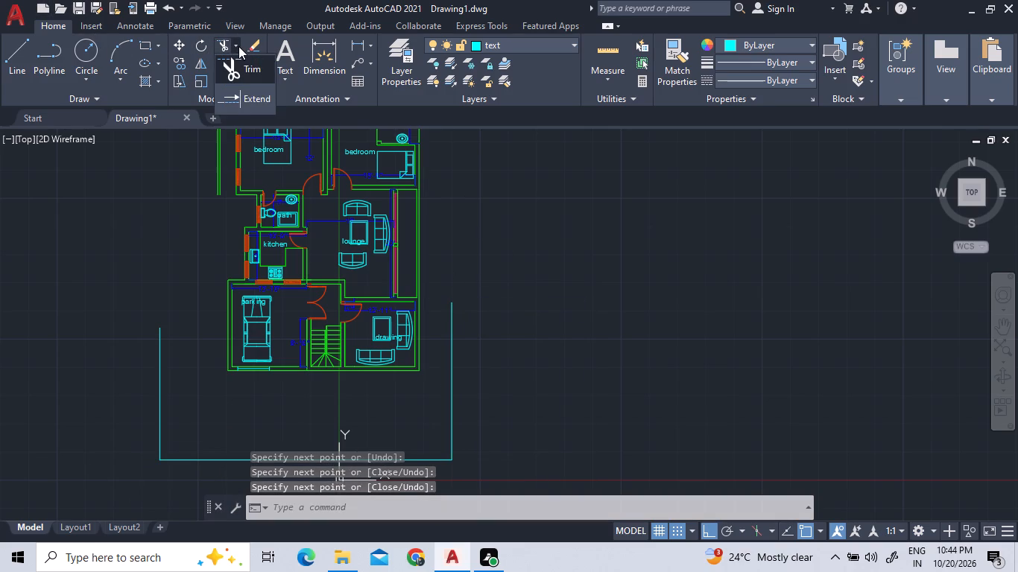
click(225, 103)
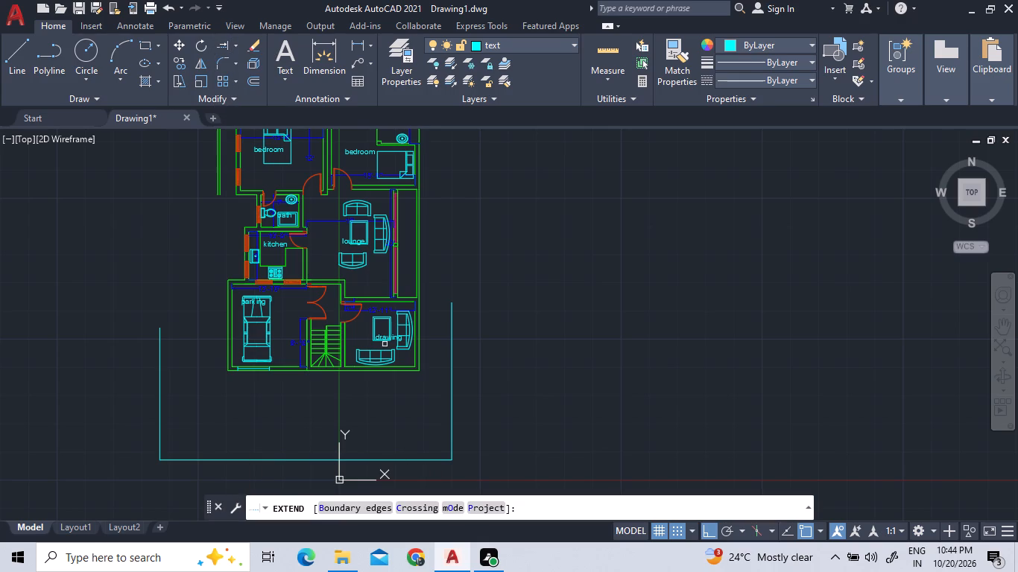
click(418, 363)
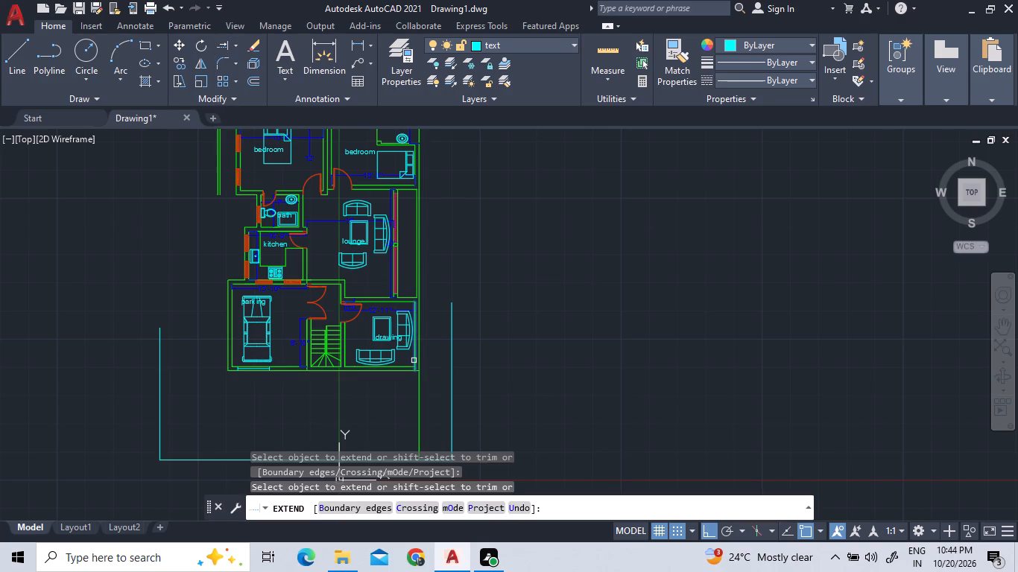
double_click(414, 359)
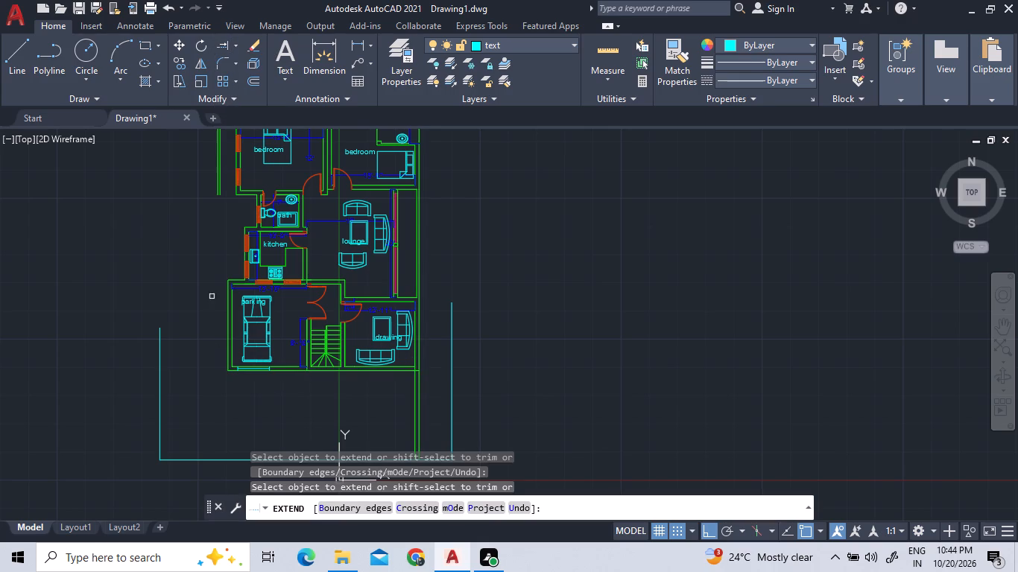
click(216, 158)
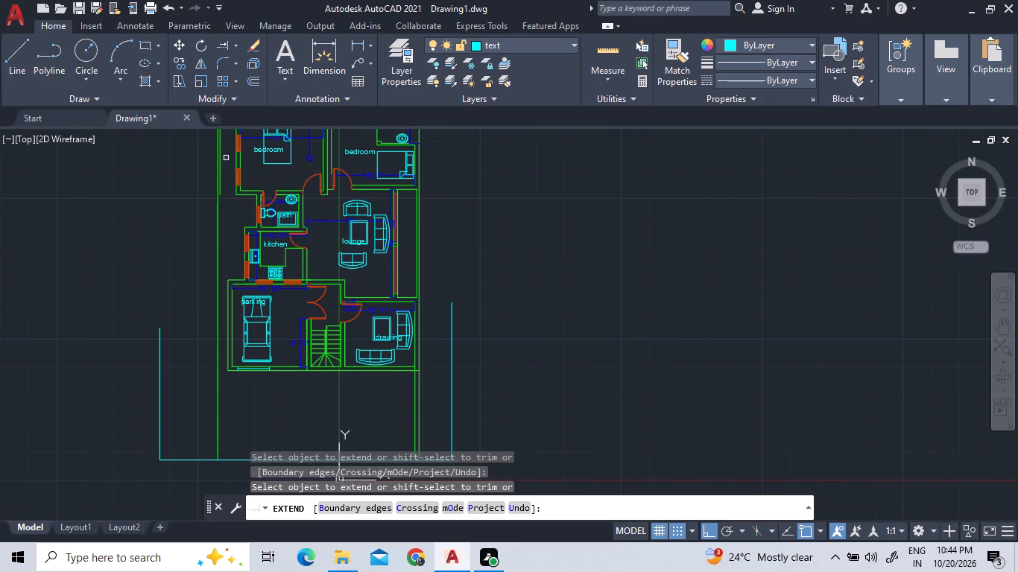
click(219, 157)
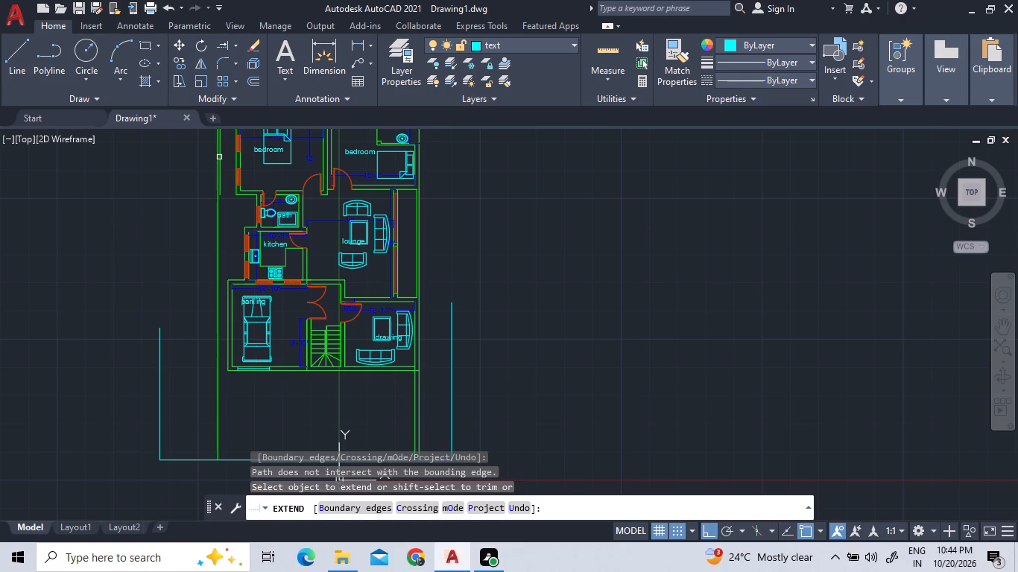
click(221, 165)
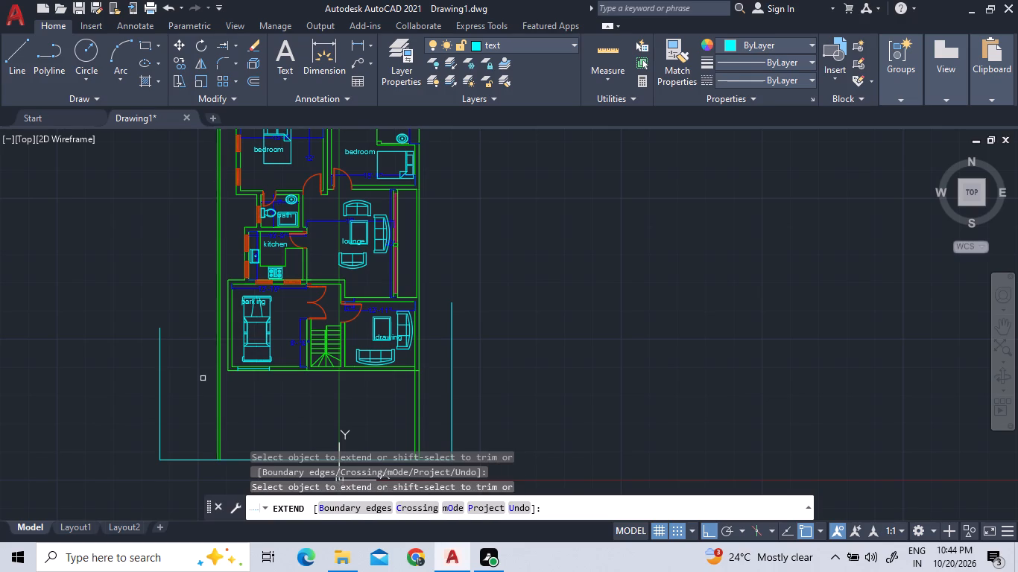
Draw a vertical guide line just west of the outer west wall lines and a horizontal guide line from its top, north of the house.
scroll(214, 404, down, 2)
scroll(238, 249, up, 2)
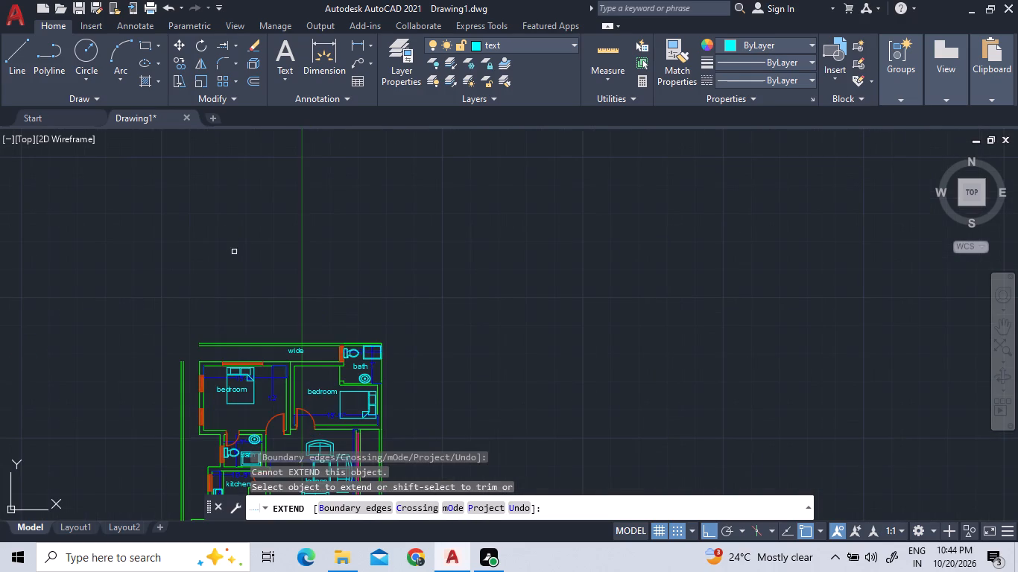
scroll(179, 368, up, 1)
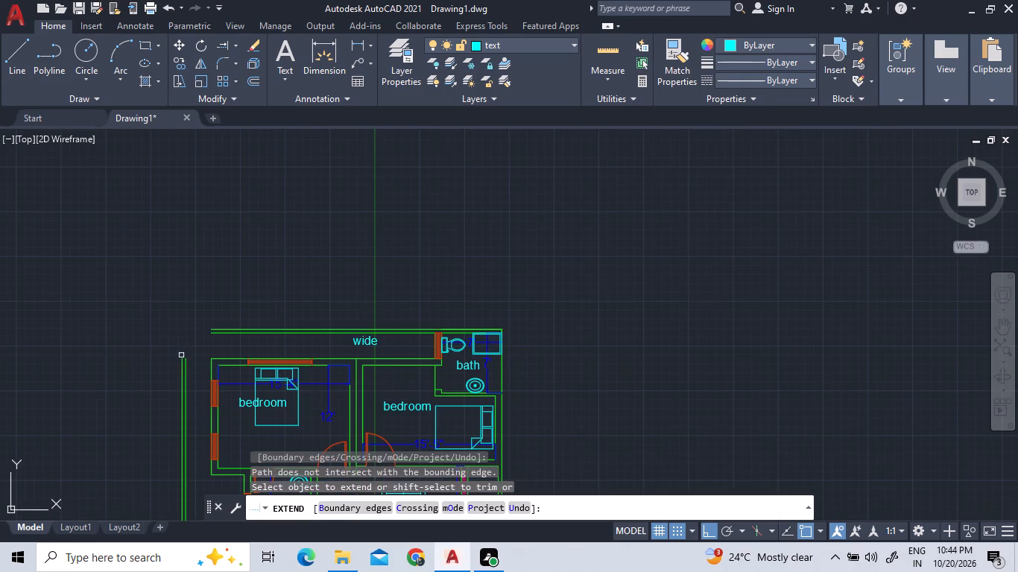
click(9, 63)
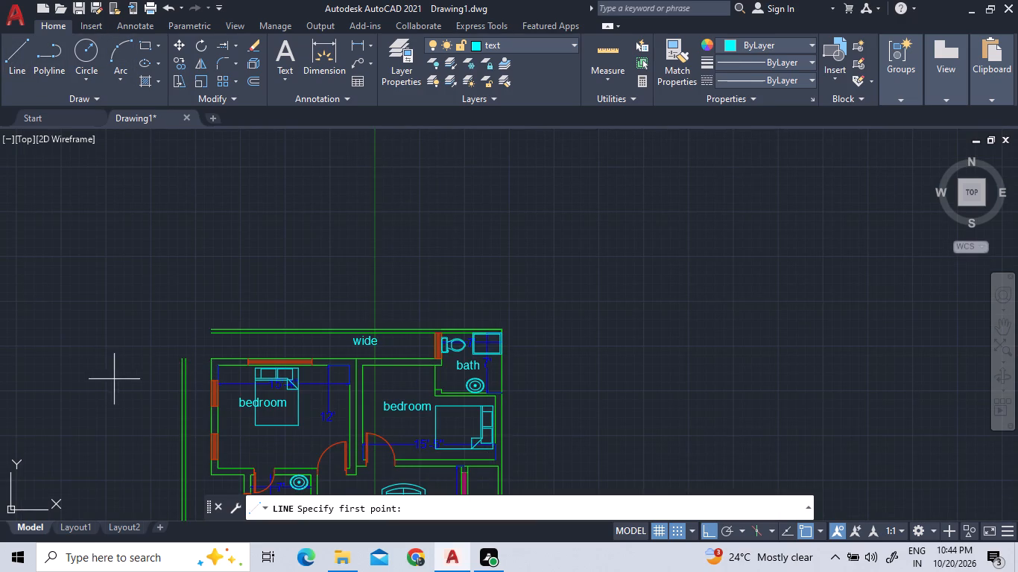
click(160, 372)
click(165, 281)
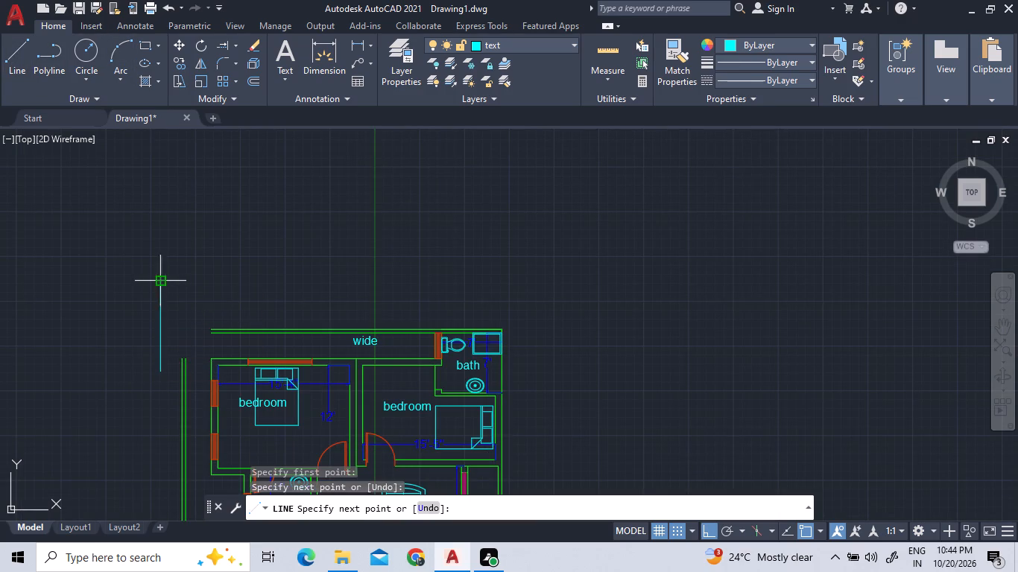
click(257, 302)
Extend the two north wall lines west to the vertical guide line, and the outer west wall lines north to meet them.
click(224, 40)
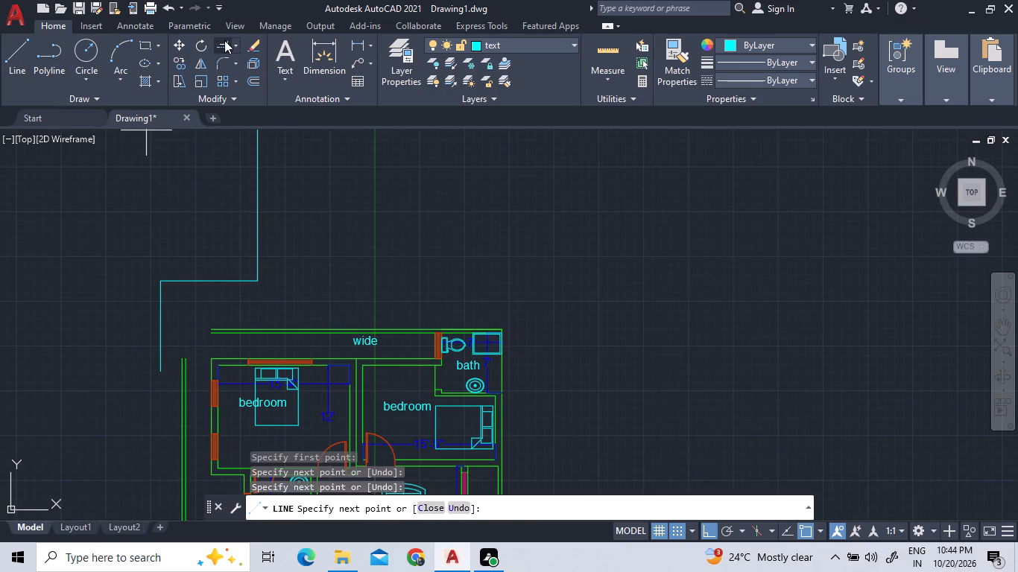
click(255, 340)
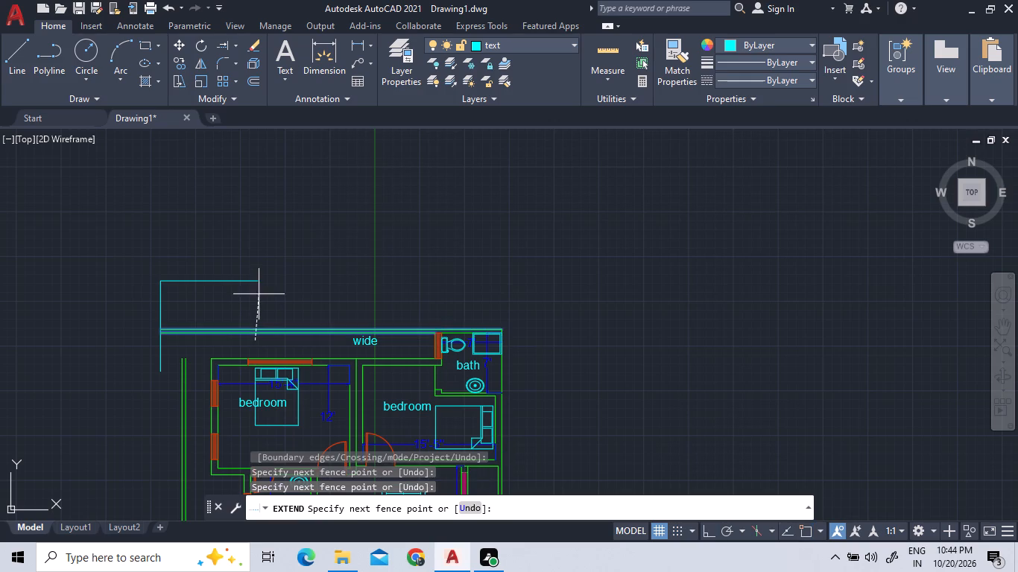
click(259, 294)
click(192, 390)
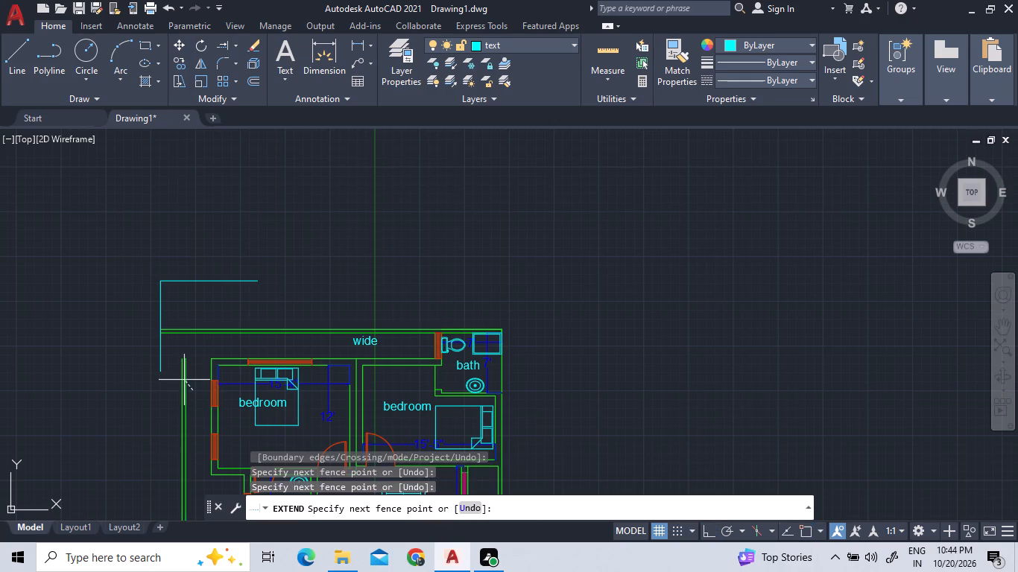
click(130, 401)
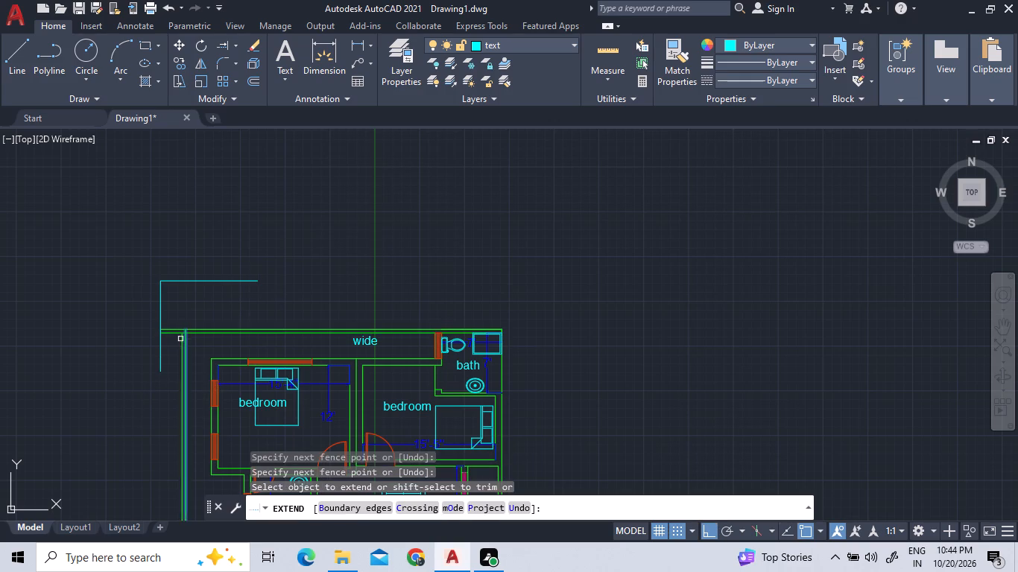
click(180, 340)
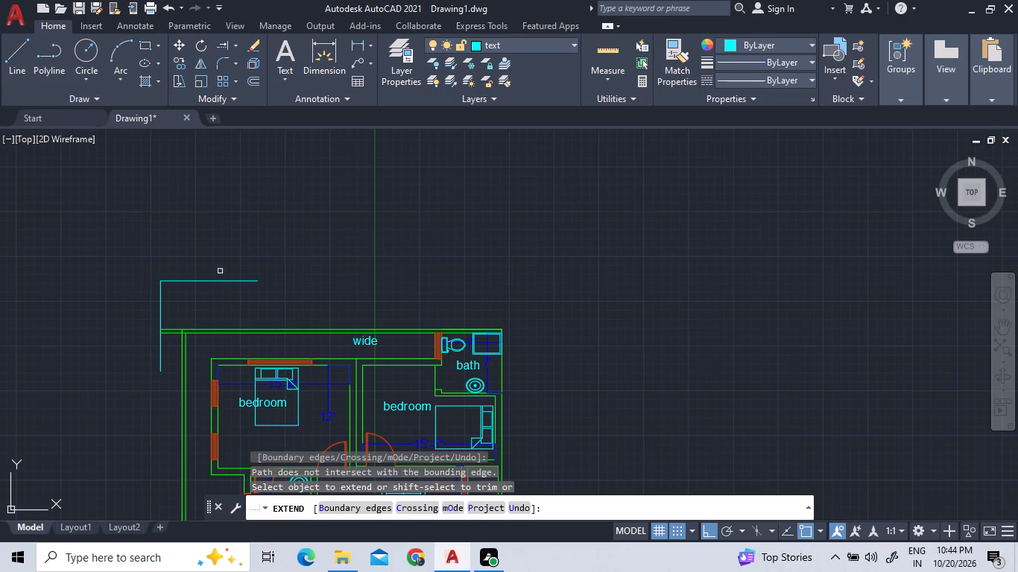
right_click(303, 242)
click(314, 252)
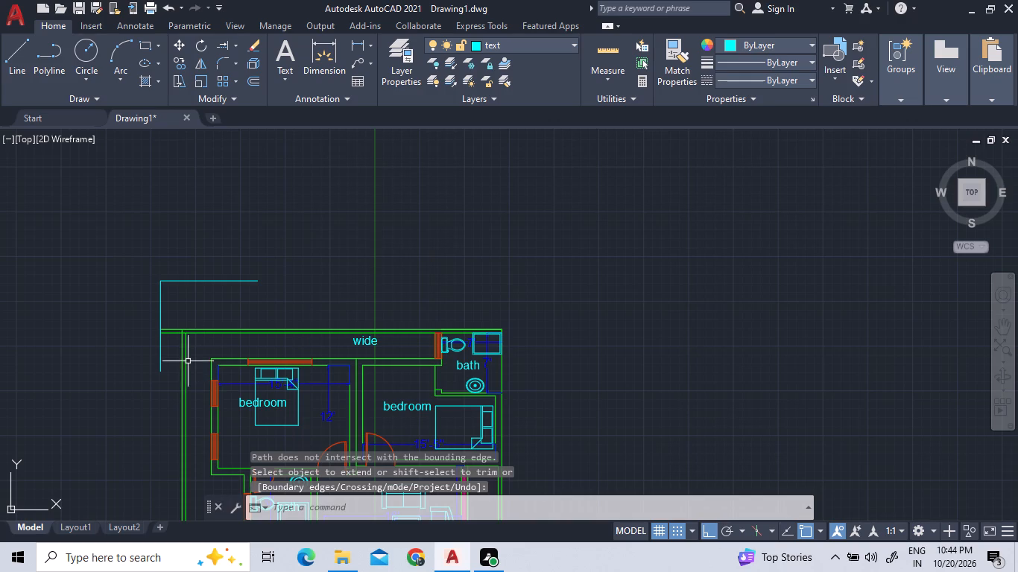
Move the two outer west wall lines west so their top corner meets the west end of the outermost north wall line.
click(197, 357)
click(177, 358)
scroll(178, 340, up, 3)
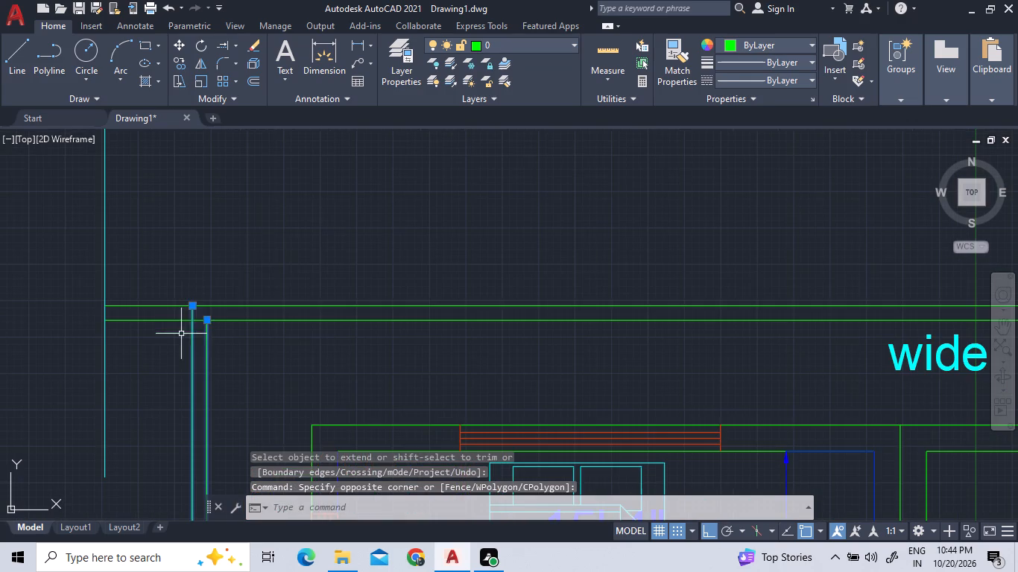
right_click(262, 262)
click(286, 302)
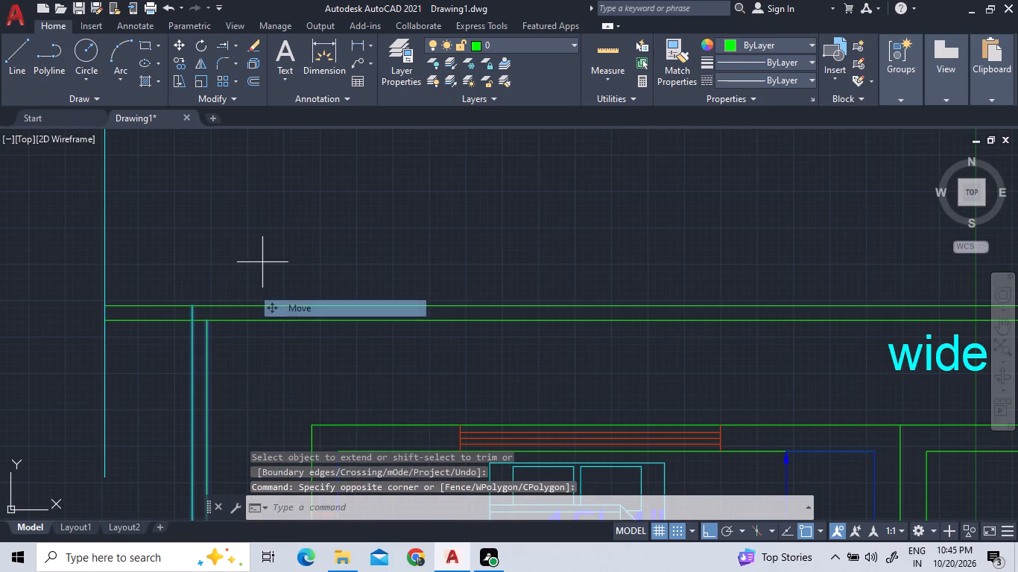
click(189, 304)
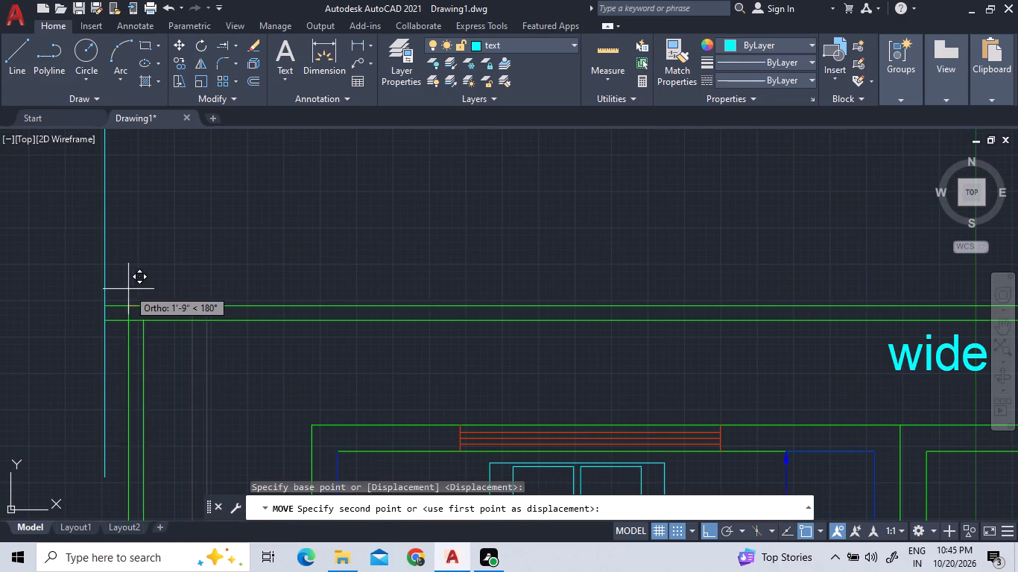
scroll(101, 301, up, 3)
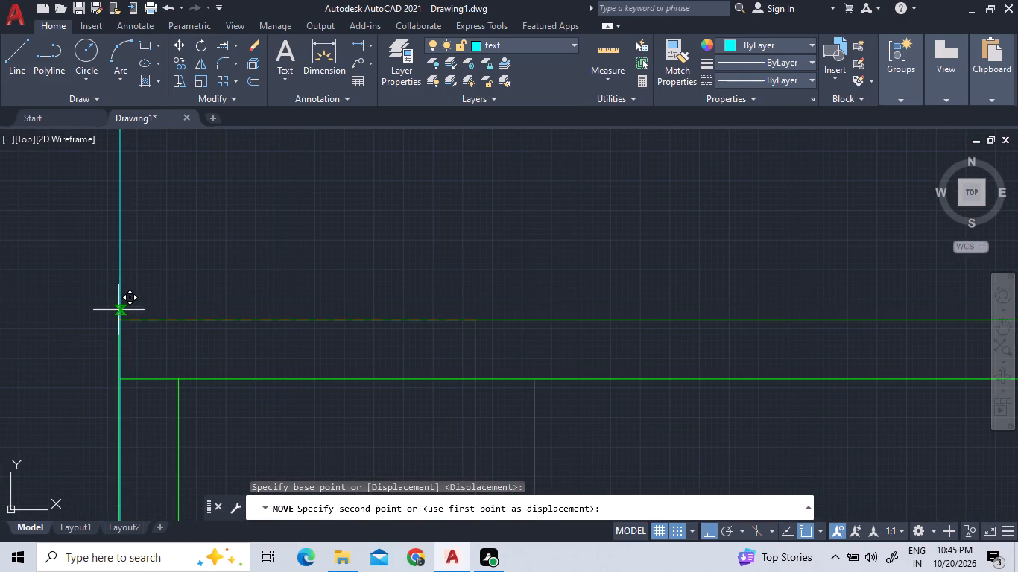
click(118, 316)
Delete the vertical guide line at the northwest corner and the horizontal guide line north of the house.
scroll(214, 261, down, 6)
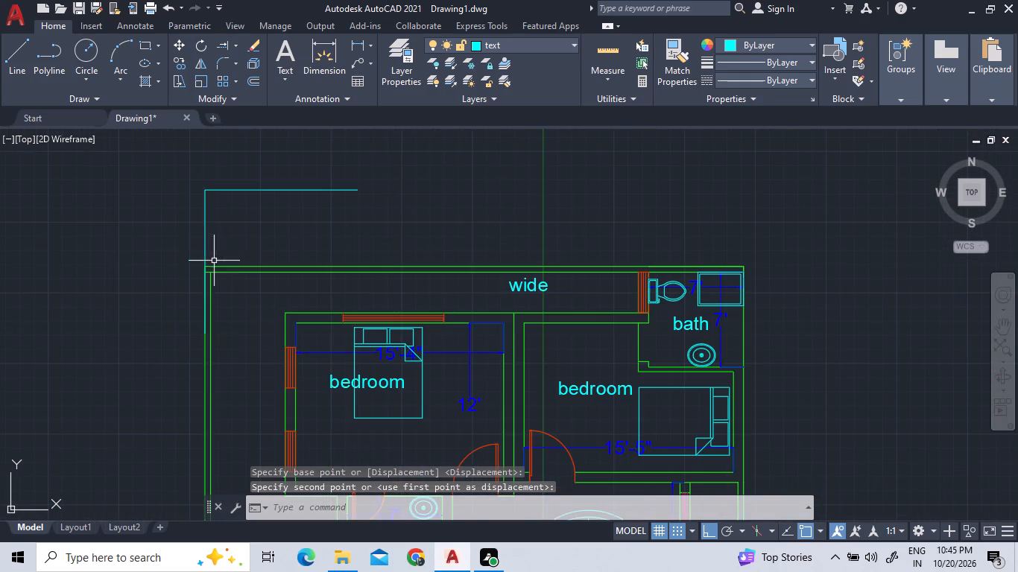
drag(233, 226, 221, 226)
click(145, 220)
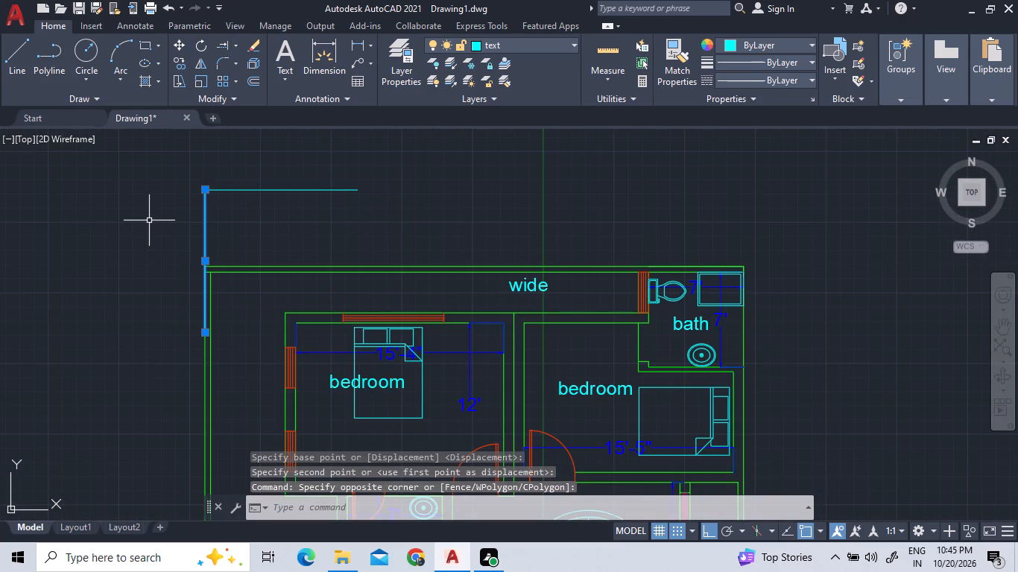
key(Delete)
click(243, 226)
click(197, 179)
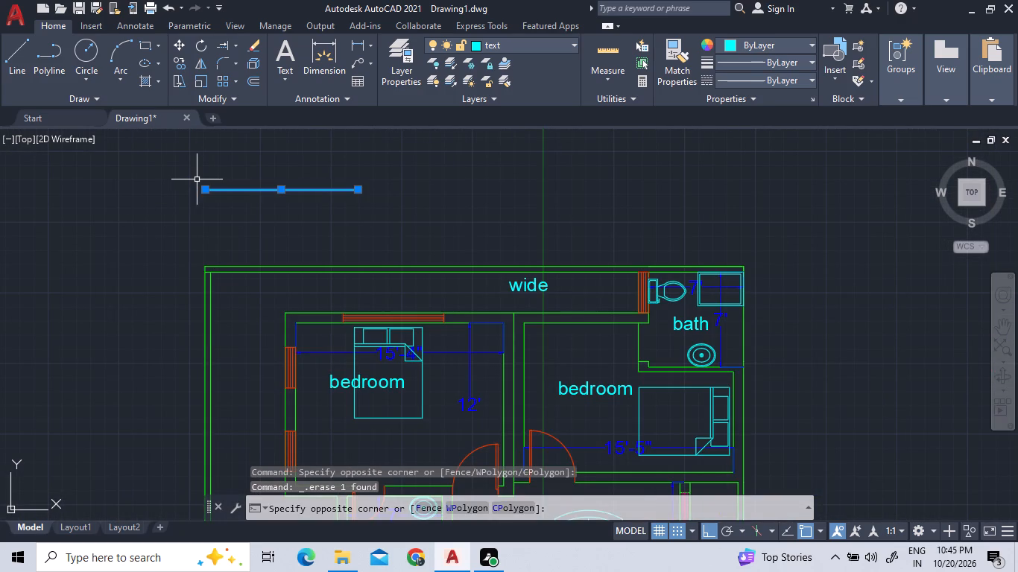
key(Delete)
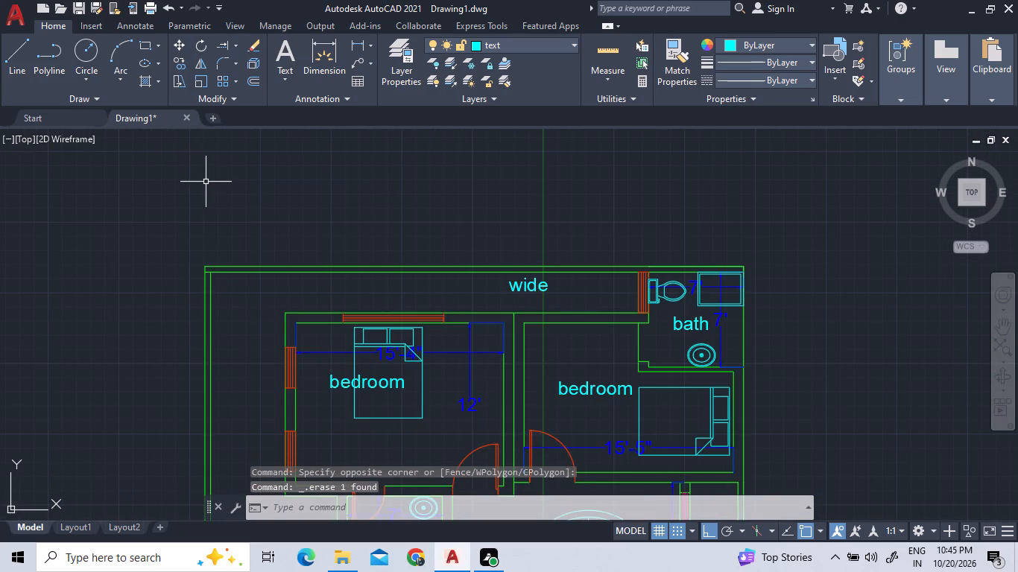
Offset the outer line of the house's south wall 3'-0" to the south.
scroll(206, 182, down, 4)
scroll(215, 443, up, 2)
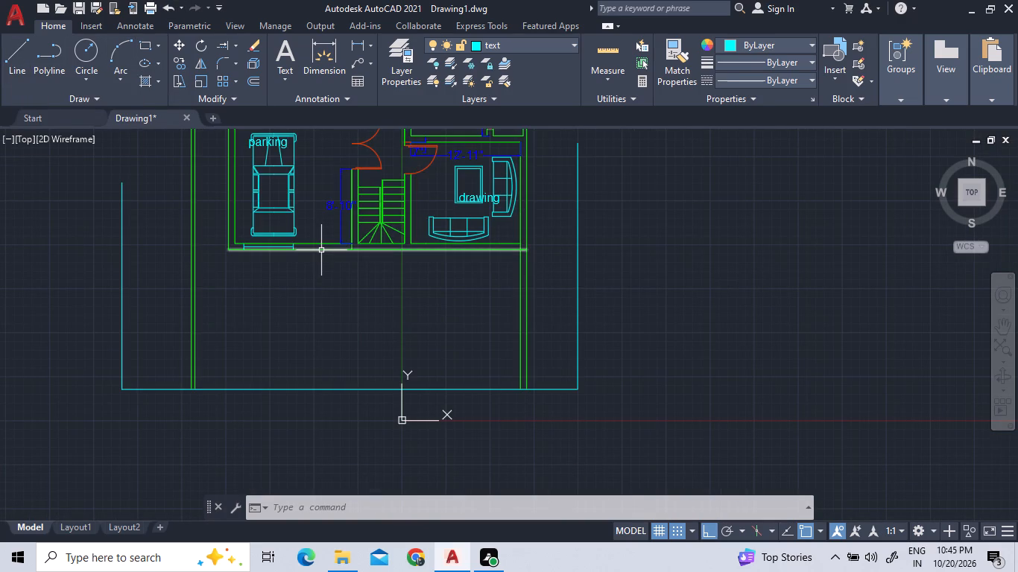
click(257, 77)
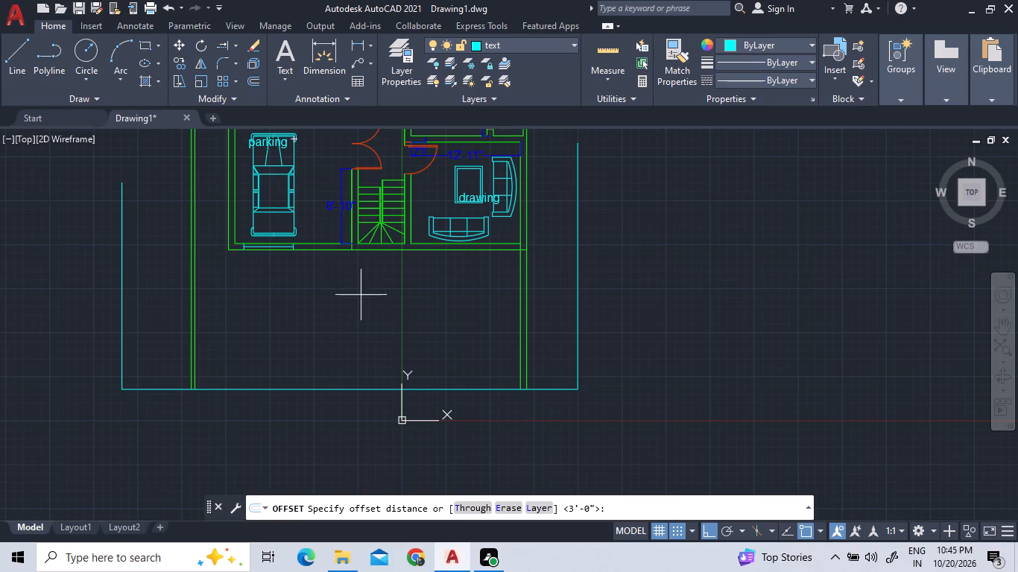
key(Return)
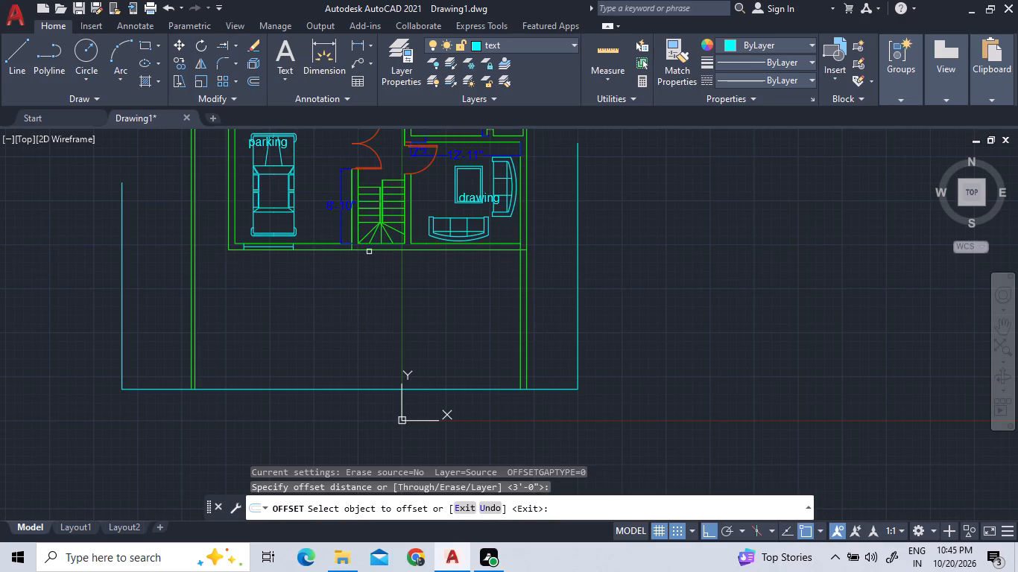
click(370, 249)
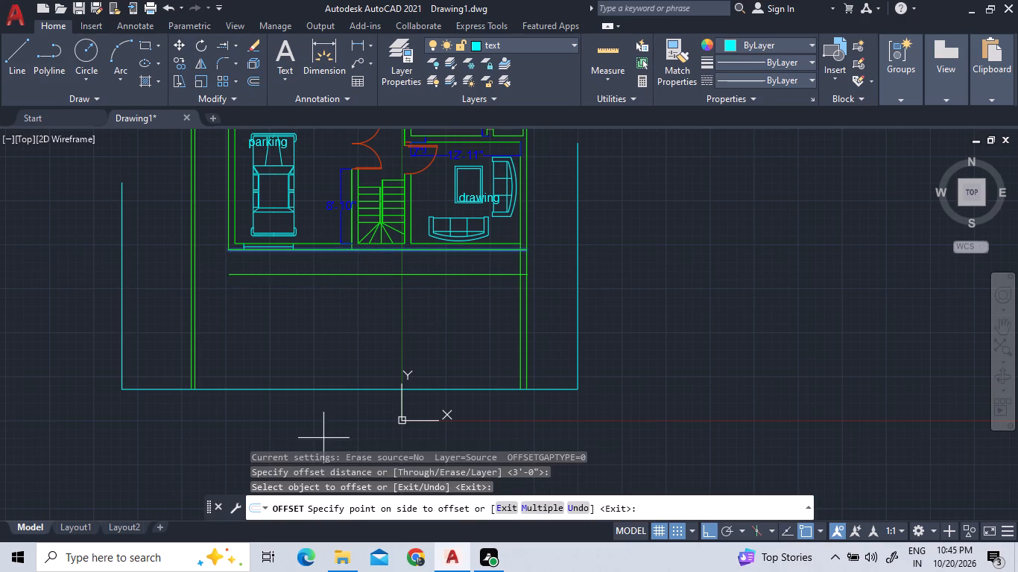
click(342, 362)
right_click(341, 343)
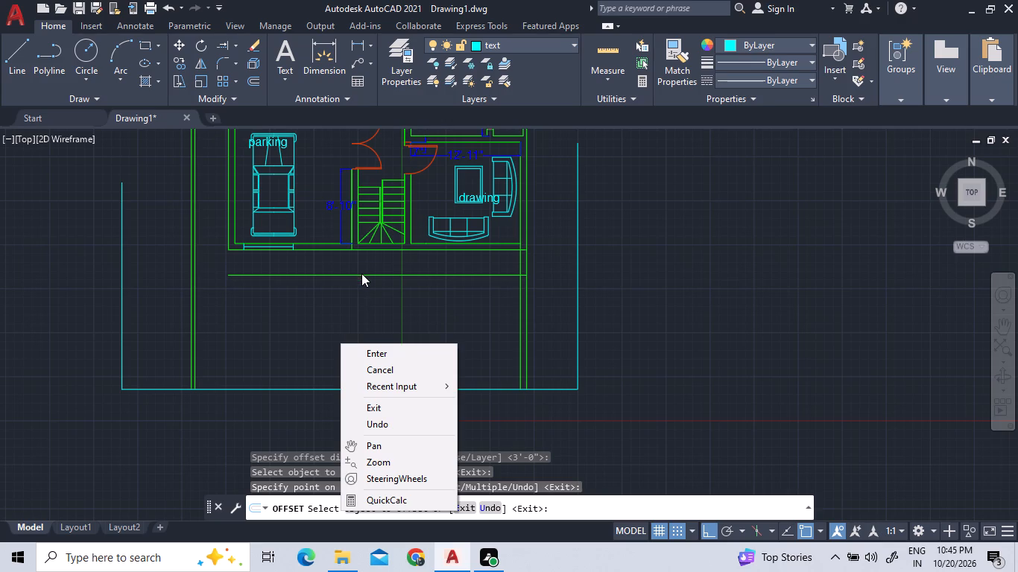
click(382, 363)
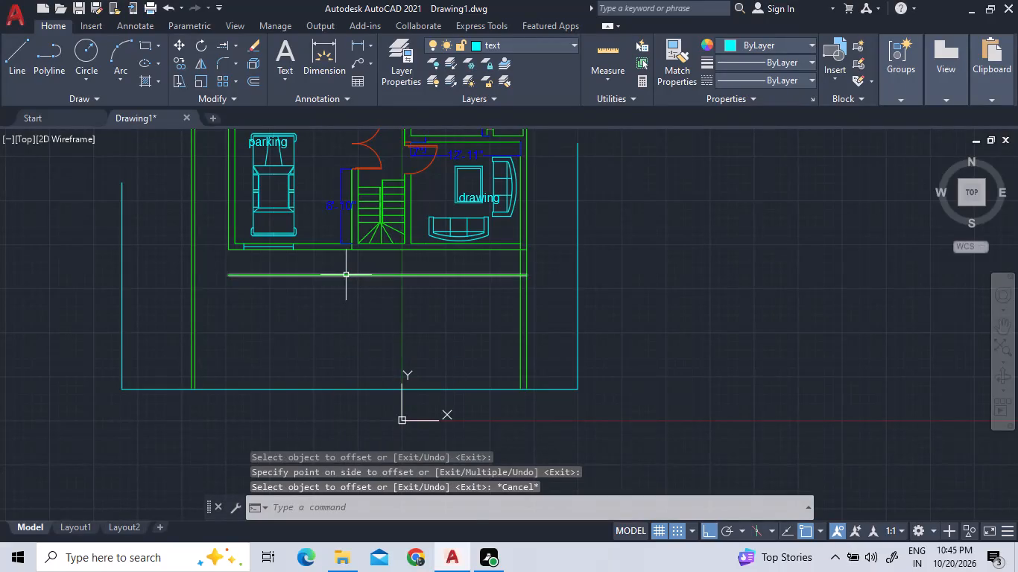
Move the offset line straight south along the east wall, stopping short of the horizontal outline line.
click(346, 273)
click(322, 297)
right_click(322, 297)
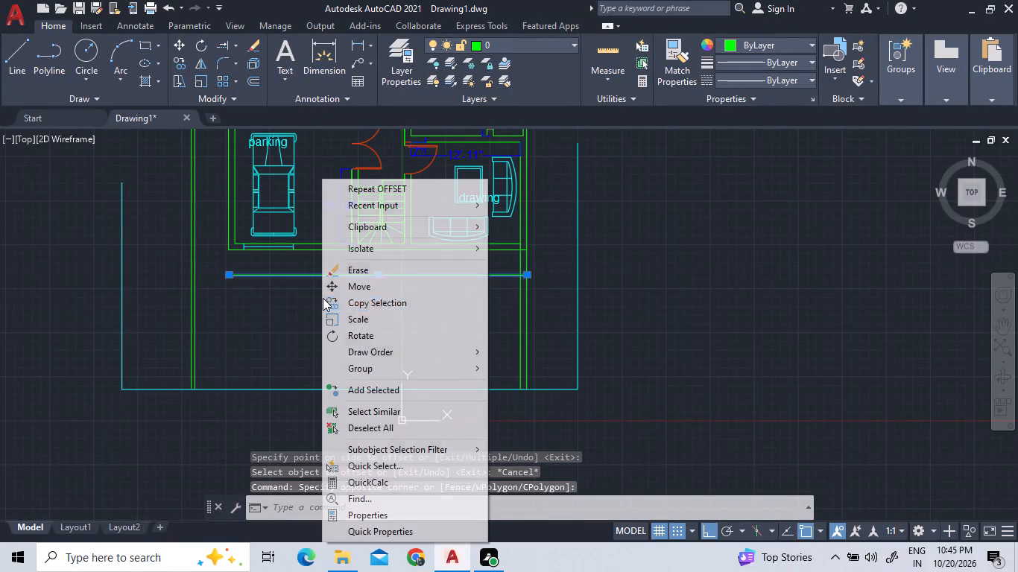
click(388, 293)
scroll(532, 271, up, 3)
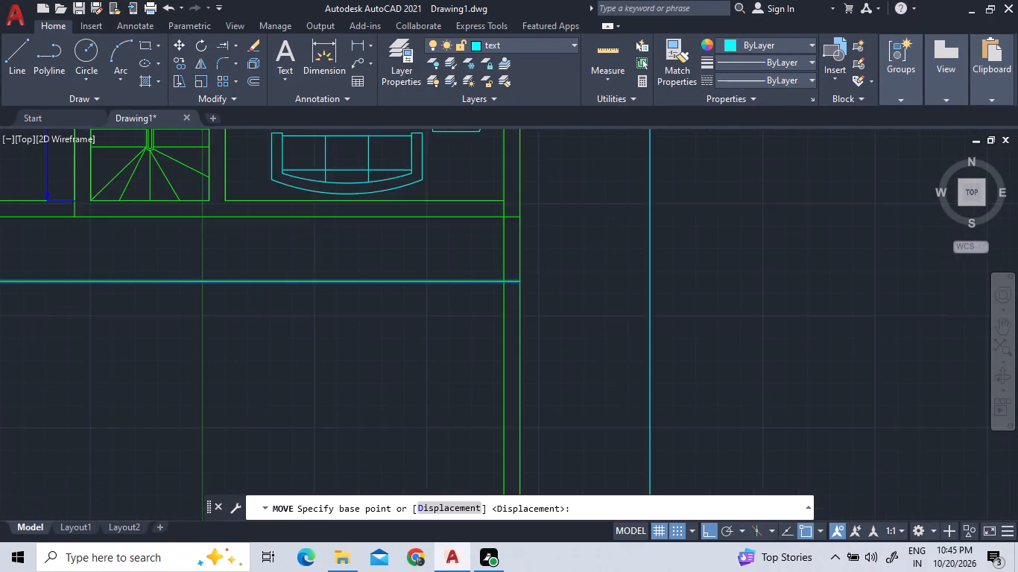
click(513, 287)
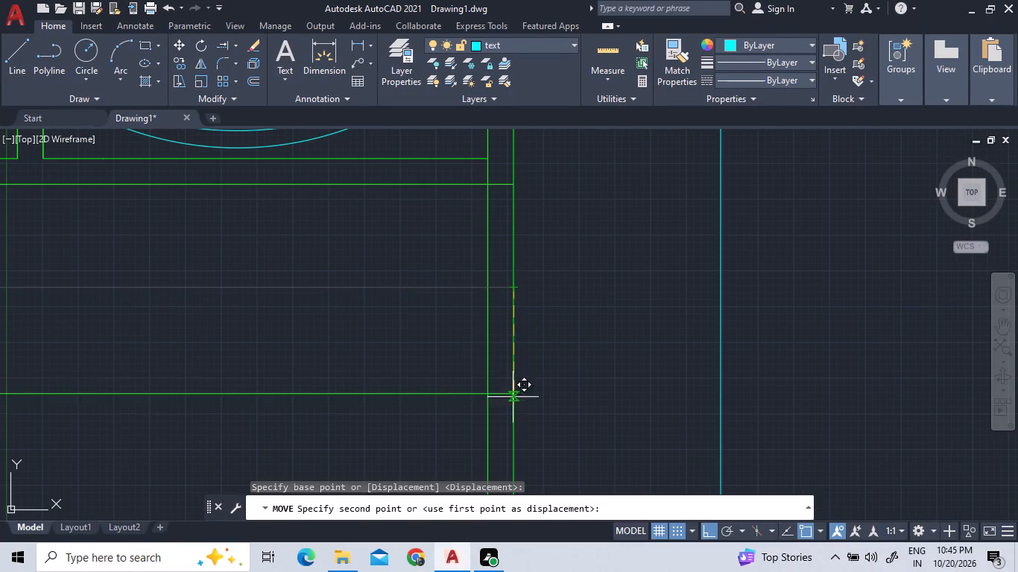
scroll(514, 396, down, 4)
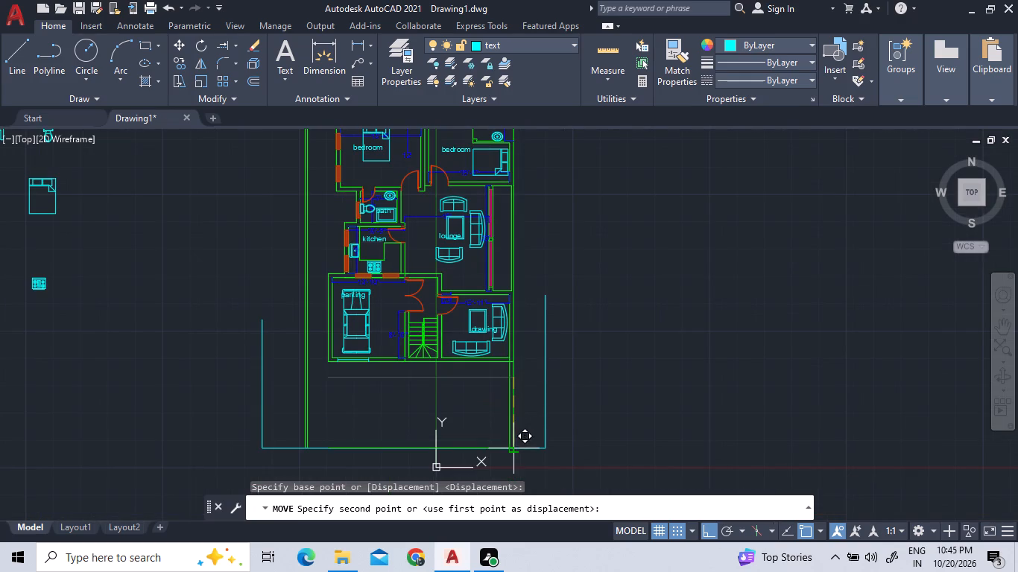
click(514, 407)
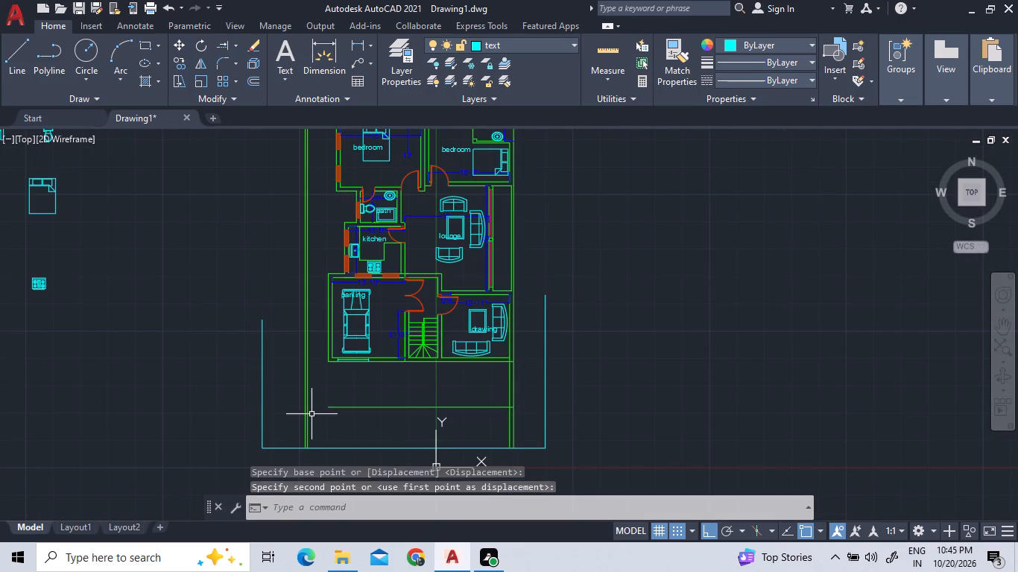
Extend the new south boundary line west to the outermost west wall line.
click(227, 45)
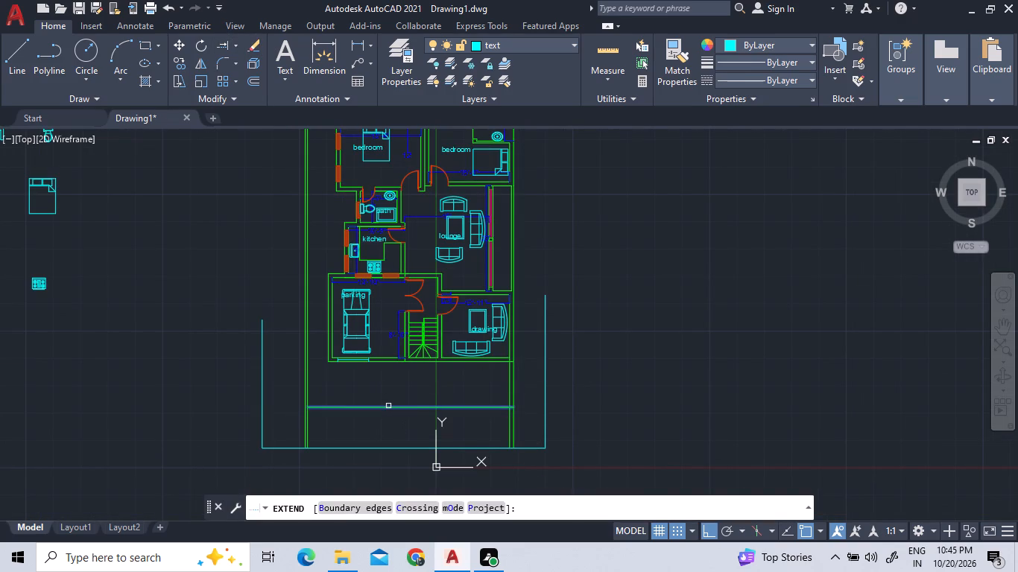
double_click(388, 406)
click(349, 407)
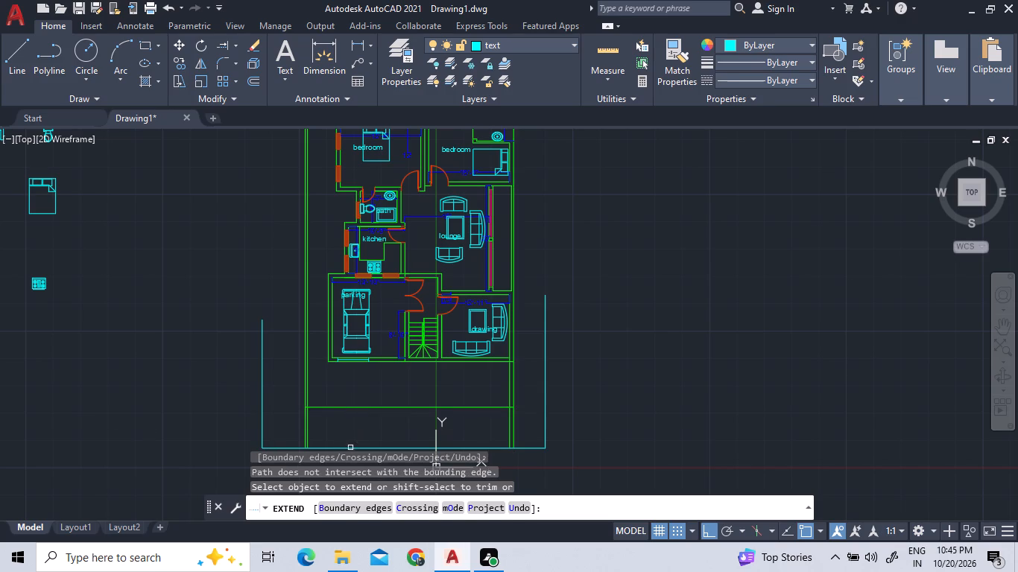
scroll(301, 399, up, 2)
scroll(323, 434, down, 2)
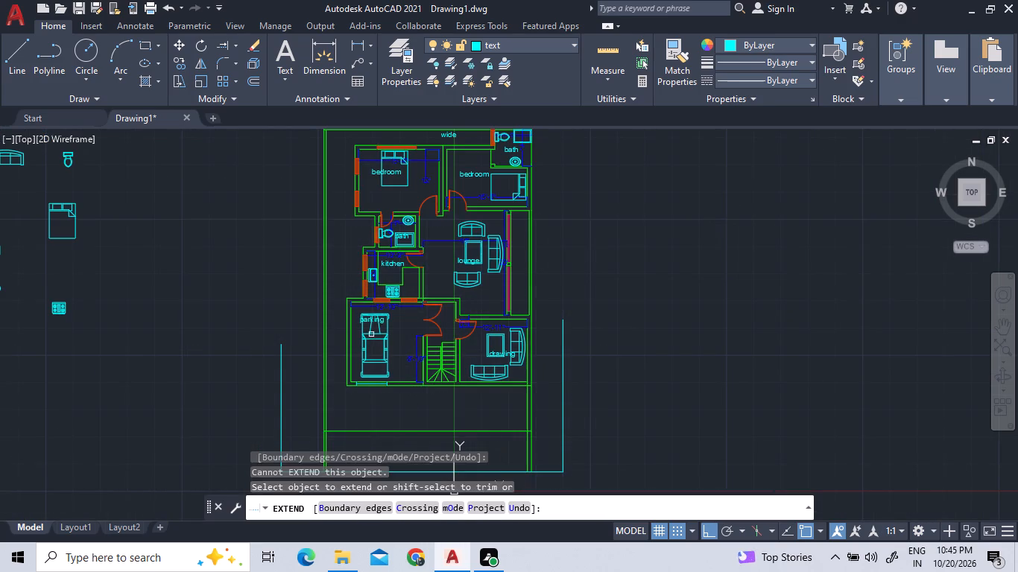
right_click(393, 395)
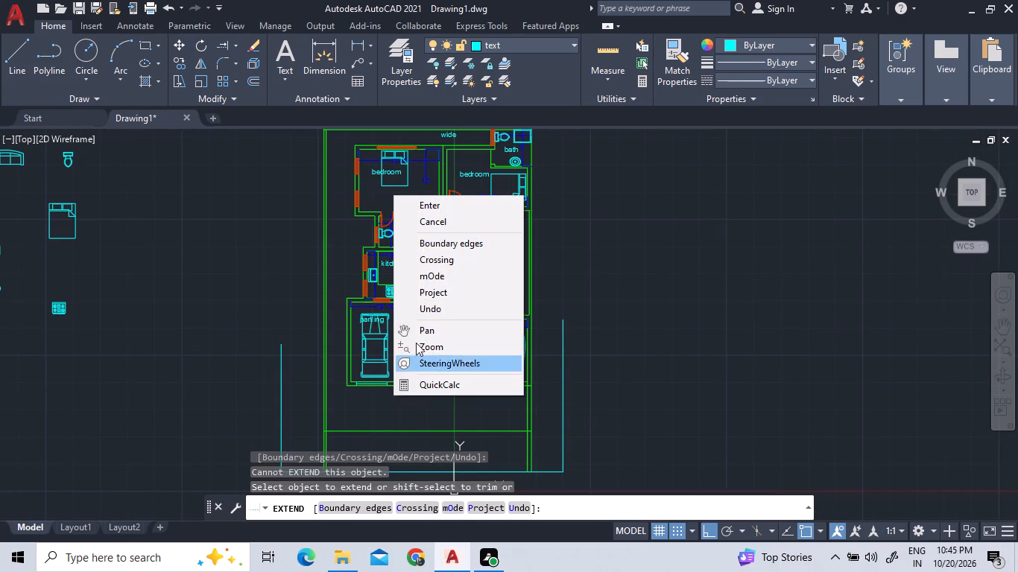
click(435, 210)
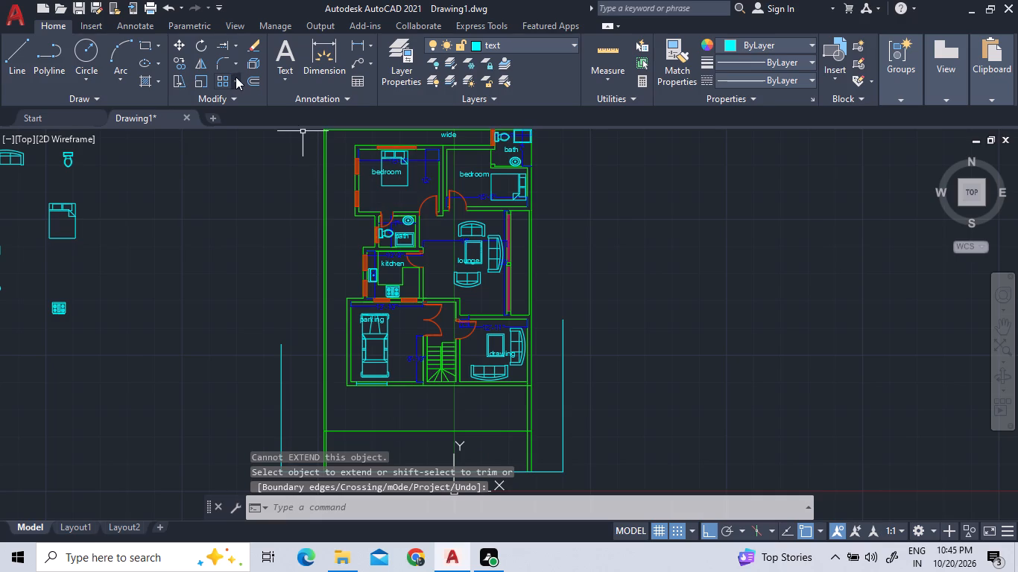
Offset the south boundary line 5" north to give the boundary wall its thickness.
click(258, 77)
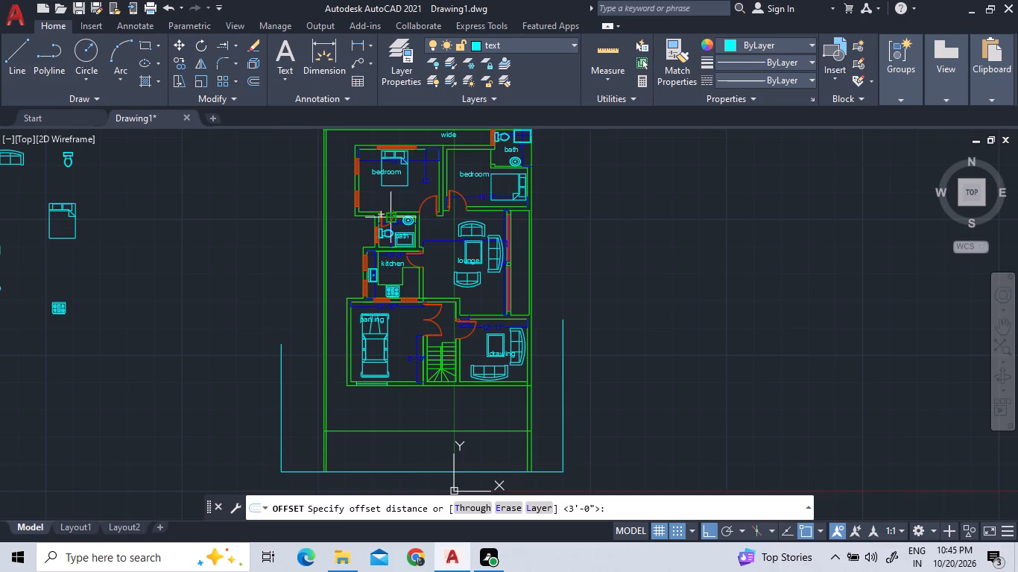
text(5")
key(Return)
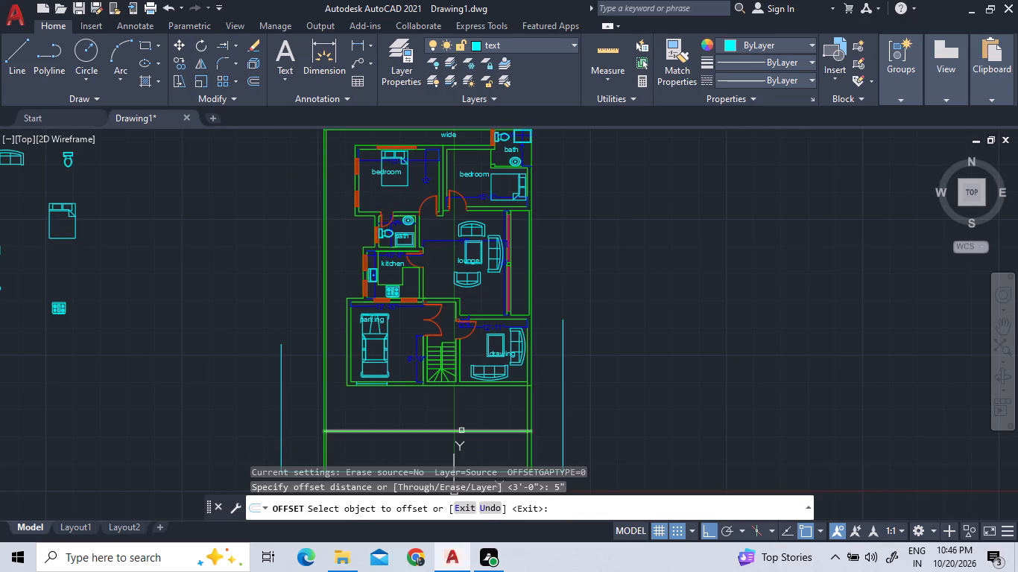
click(461, 430)
click(459, 415)
scroll(397, 479, down, 1)
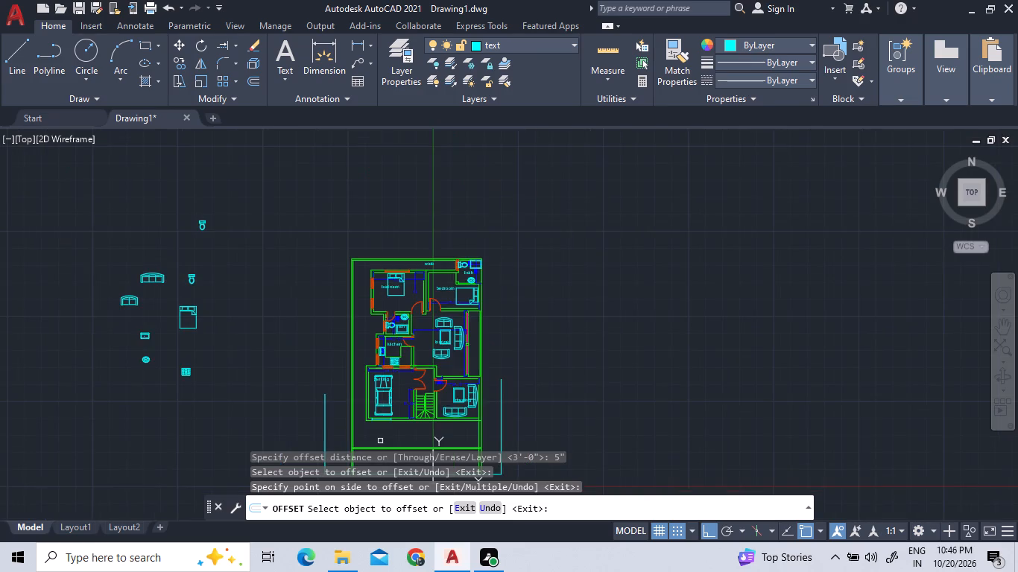
scroll(341, 329, down, 2)
scroll(339, 382, up, 3)
right_click(216, 318)
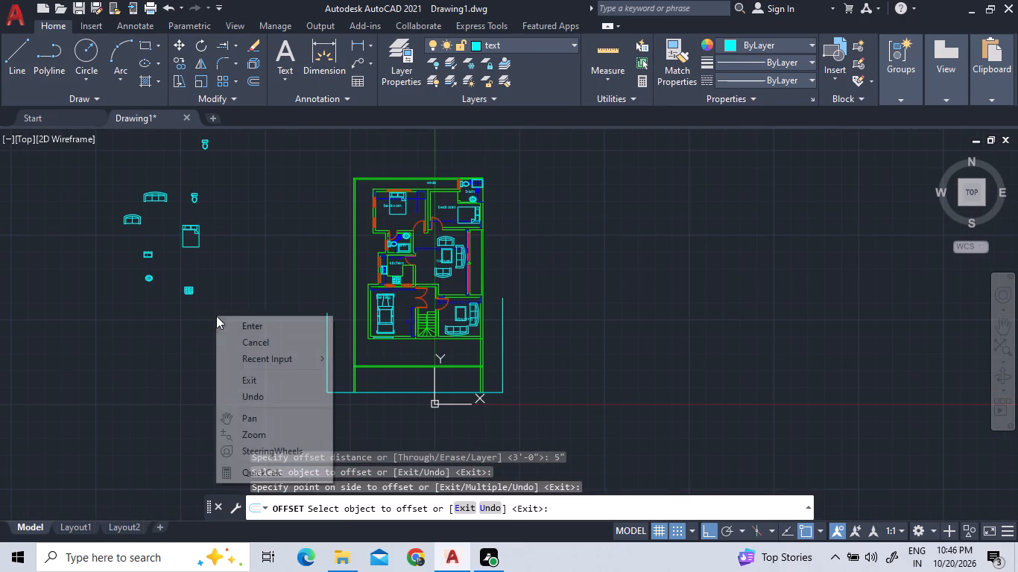
click(224, 320)
Delete all the spare furniture and fixture blocks lying west of the house plan.
click(261, 302)
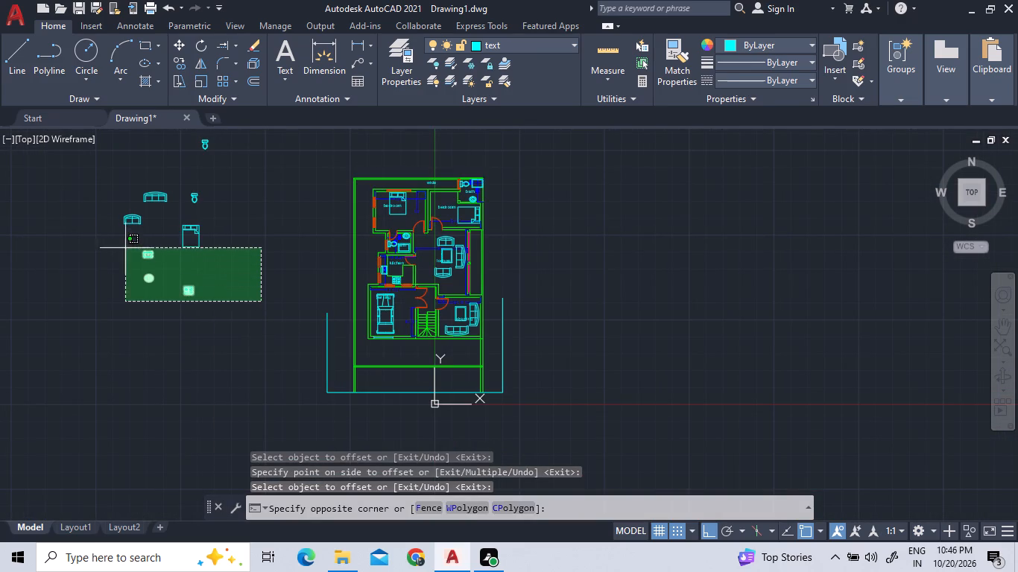
click(74, 141)
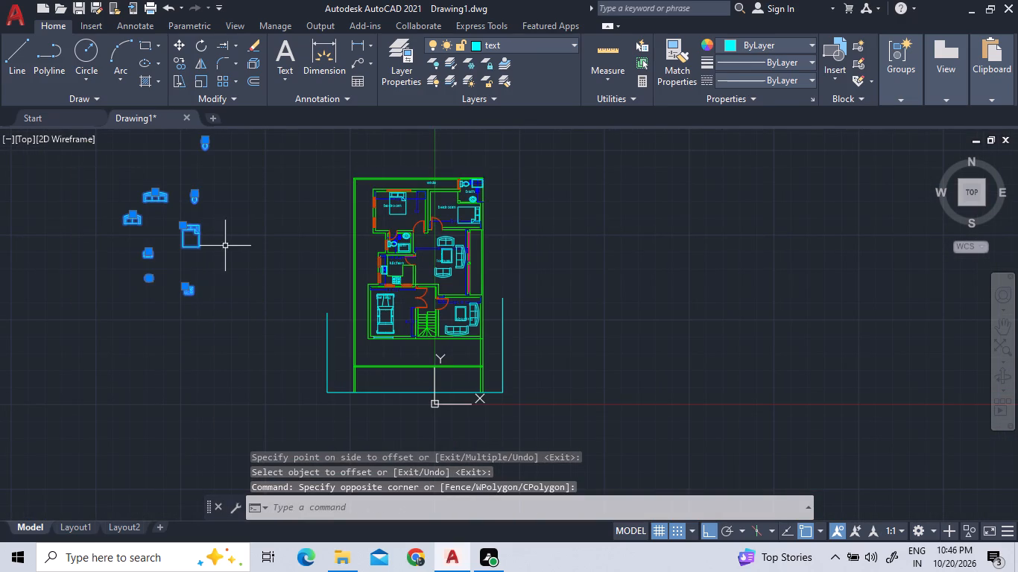
key(Delete)
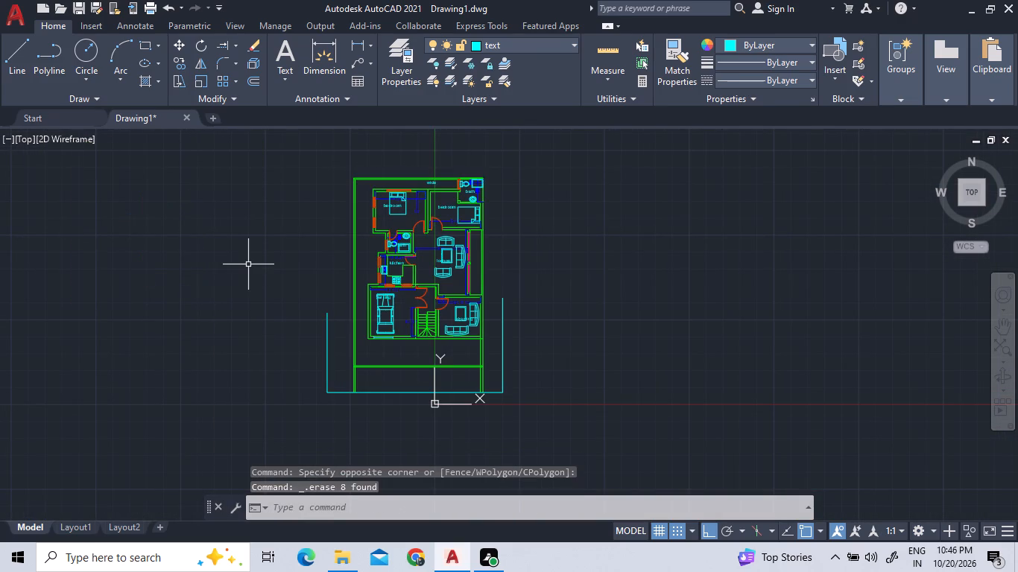
Delete the three cyan outline lines on the east, south and west around the lower part of the plan.
drag(540, 380, 532, 386)
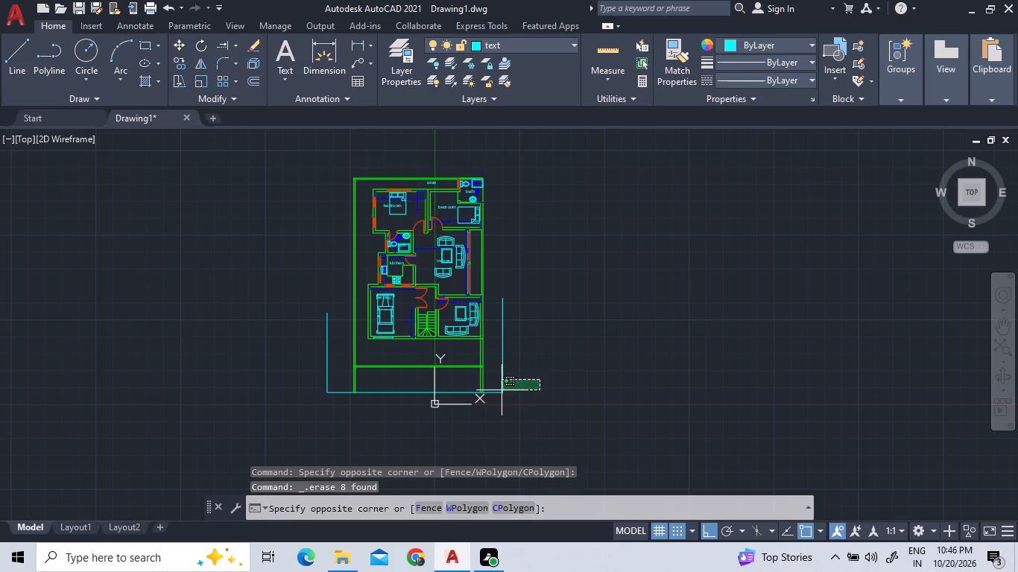
click(488, 396)
drag(346, 381, 282, 362)
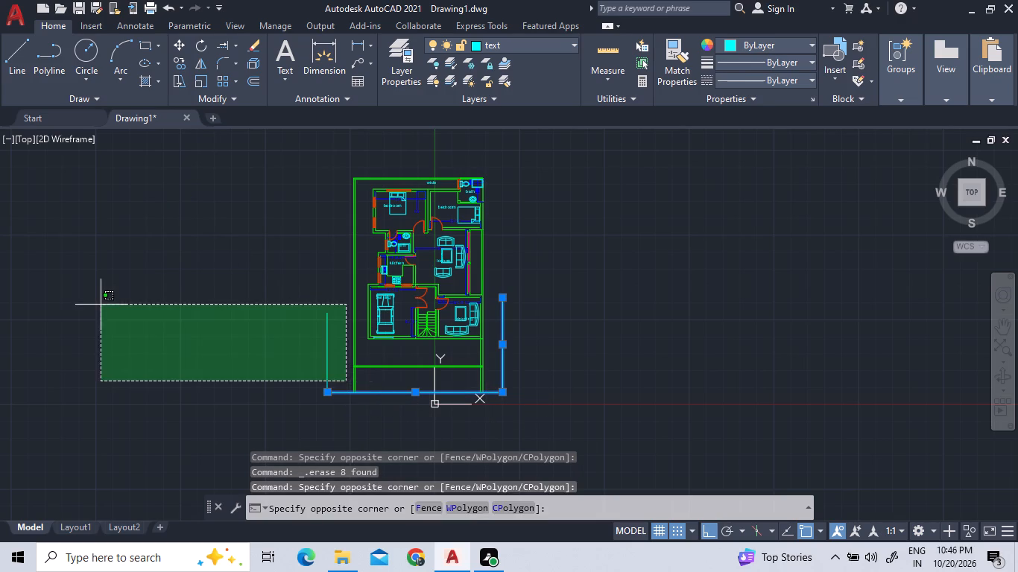
click(81, 294)
key(Home)
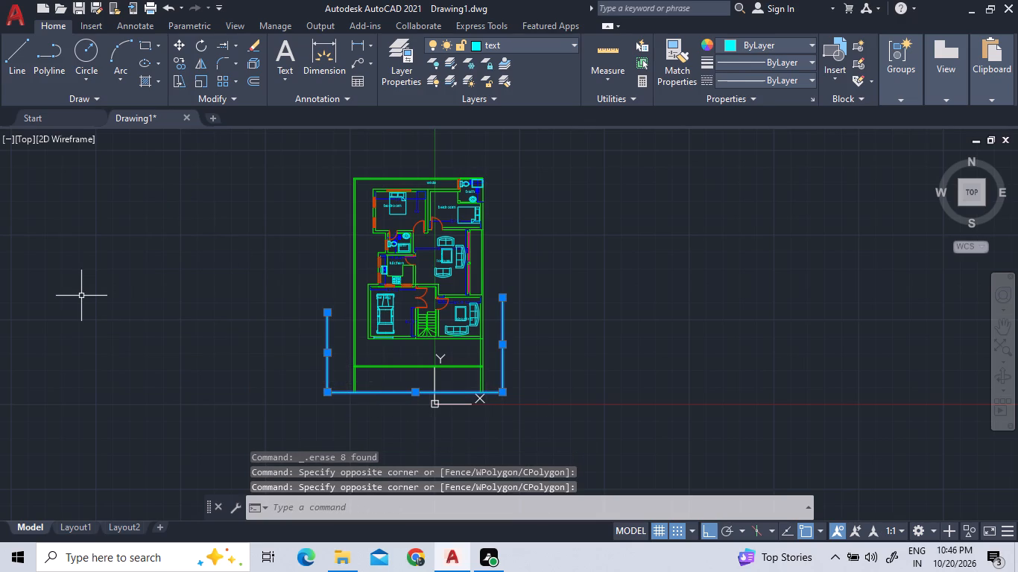
key(Delete)
key(Delete)
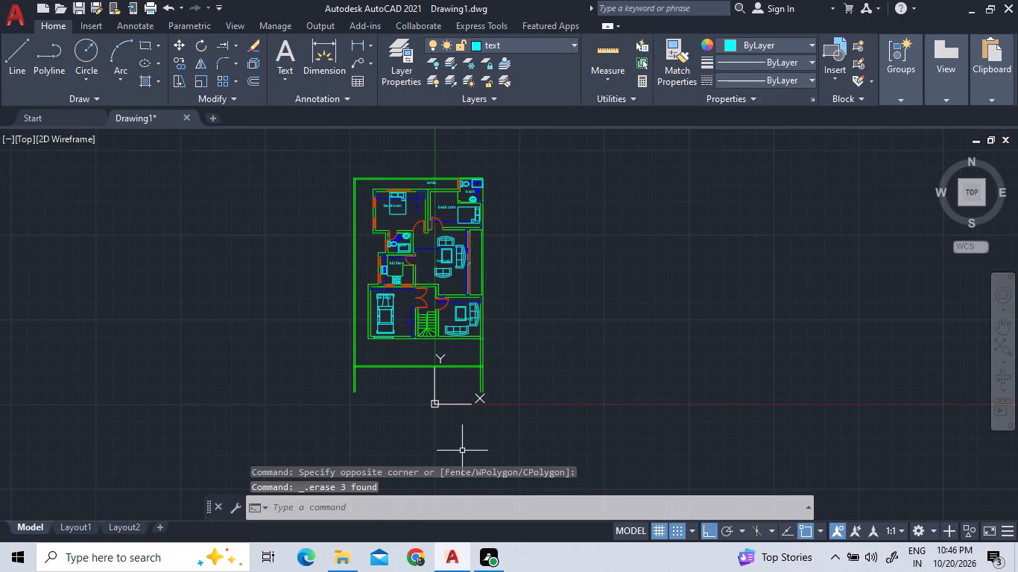
Trim the ends of the west and east boundary wall lines that overhang south of the new south wall.
click(235, 43)
click(236, 57)
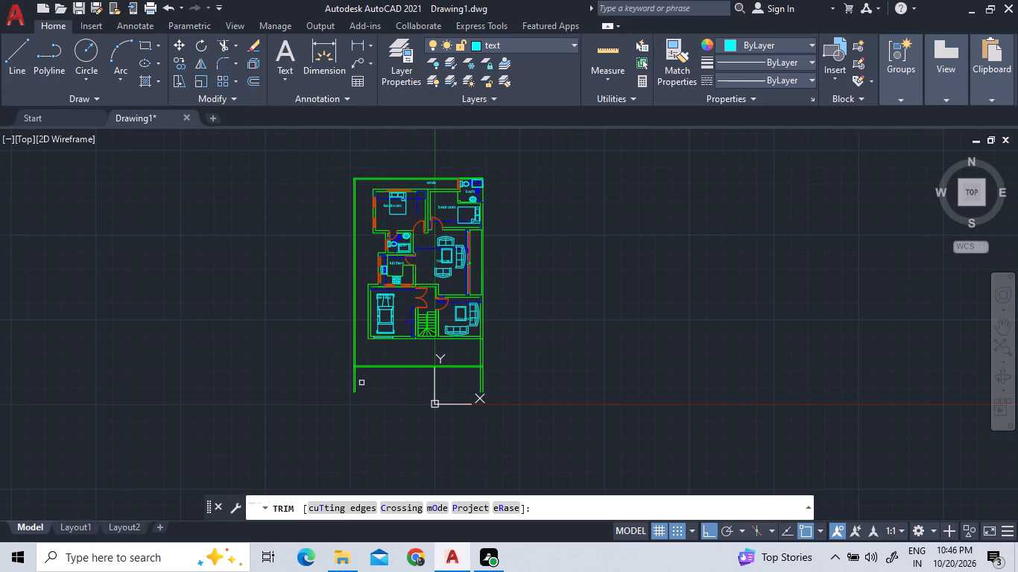
scroll(352, 381, up, 3)
click(357, 381)
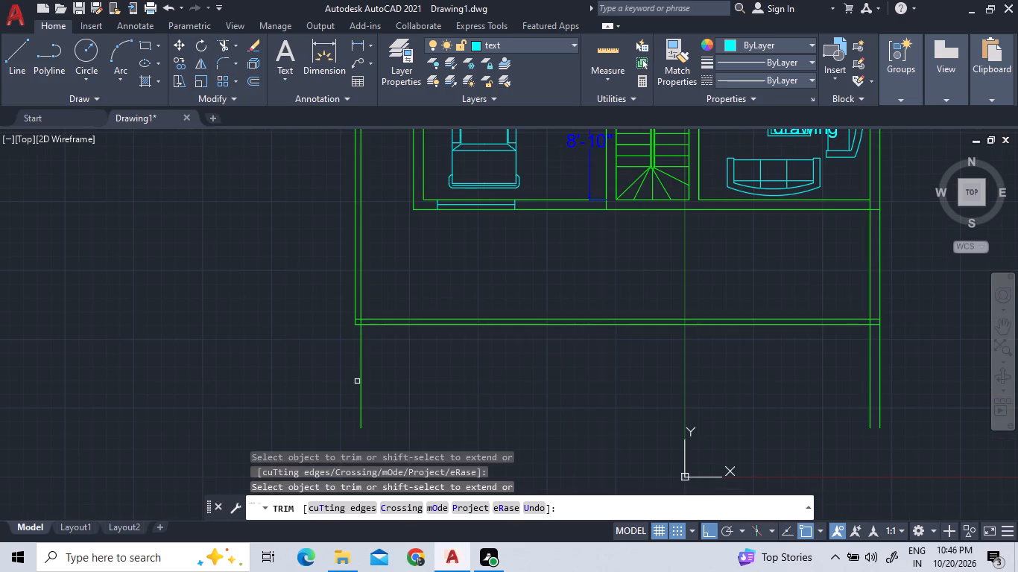
click(362, 381)
click(940, 371)
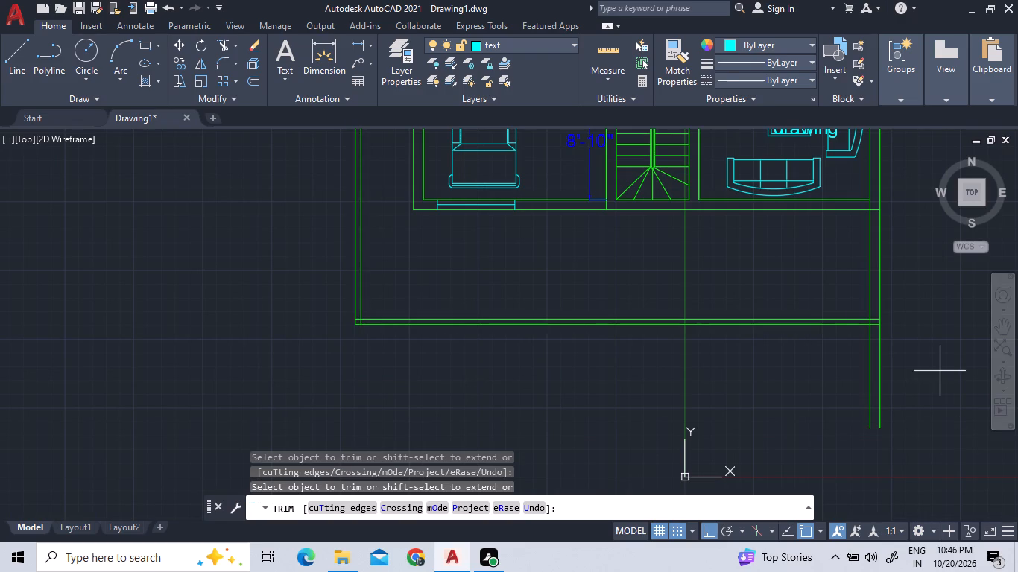
click(833, 366)
Trim the overlapping inner wall lines at the southeast and southwest corners of the boundary to leave clean corners.
scroll(870, 340, up, 3)
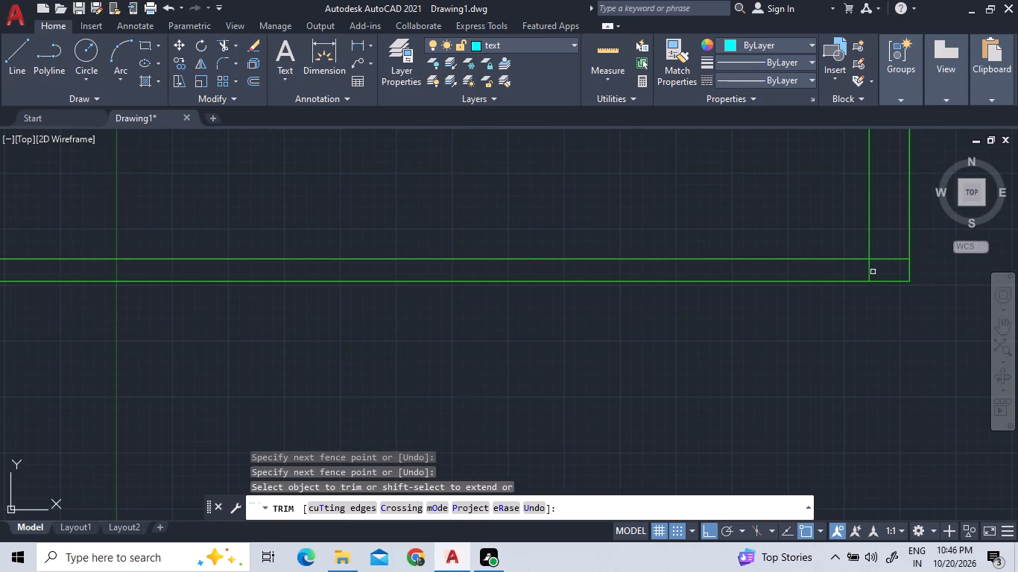
click(879, 239)
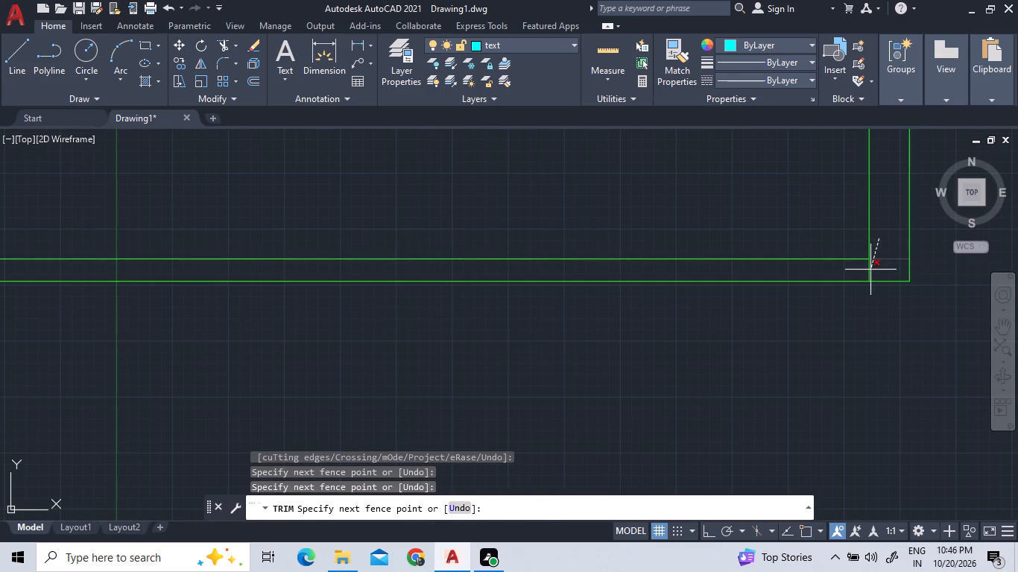
click(869, 271)
scroll(618, 403, down, 3)
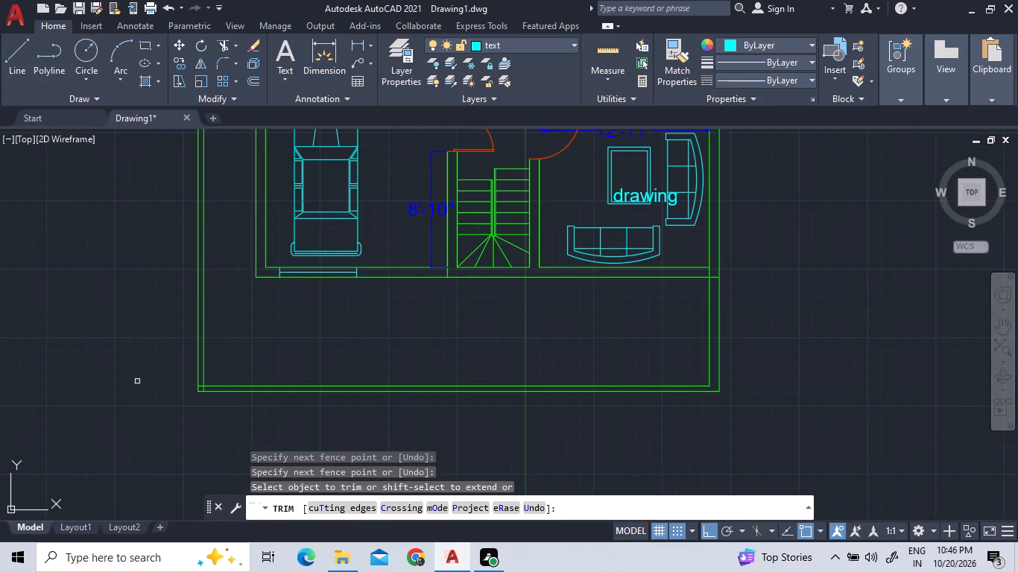
scroll(143, 384, up, 3)
scroll(340, 428, up, 2)
click(472, 361)
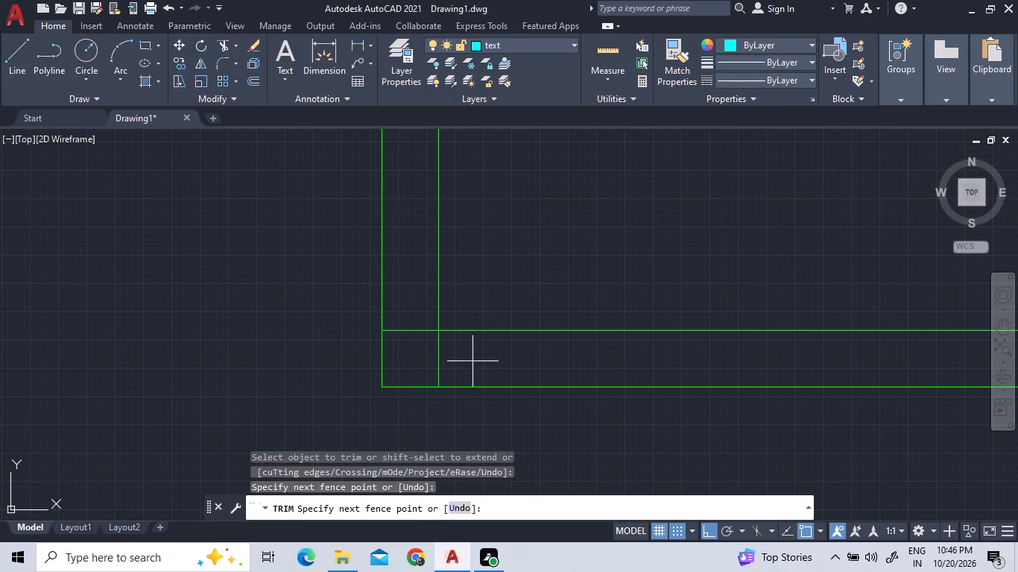
click(401, 322)
Trim the inner north wall line's overlap at the northwest corner of the boundary and finish trimming.
scroll(399, 406, down, 4)
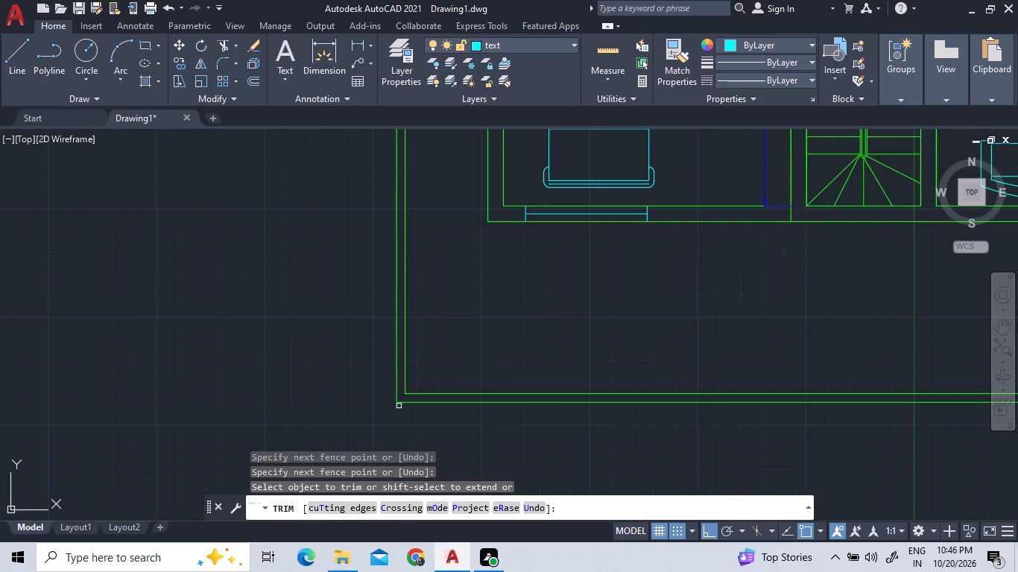
scroll(399, 406, down, 6)
scroll(411, 347, up, 2)
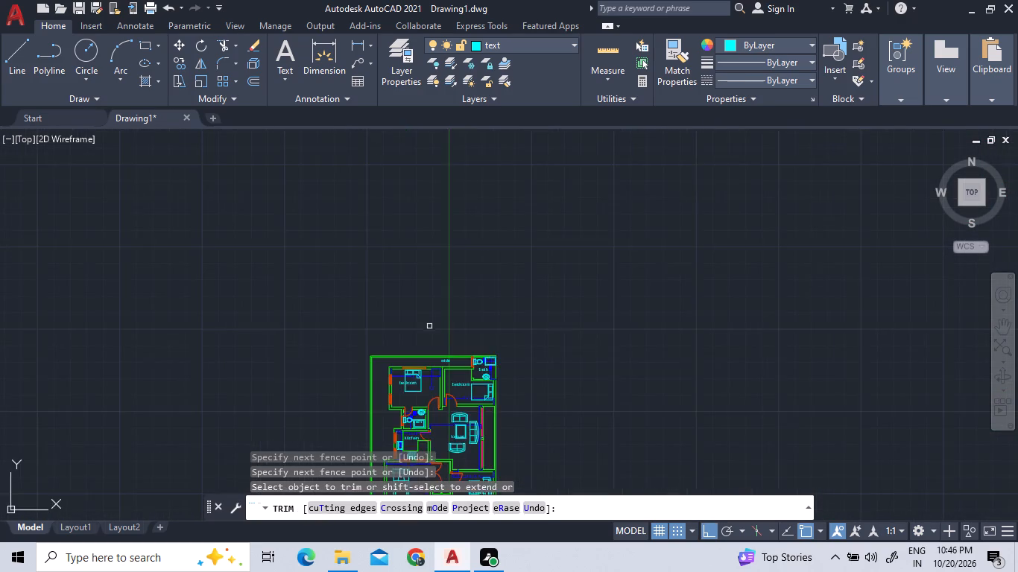
scroll(429, 328, up, 3)
scroll(186, 454, up, 3)
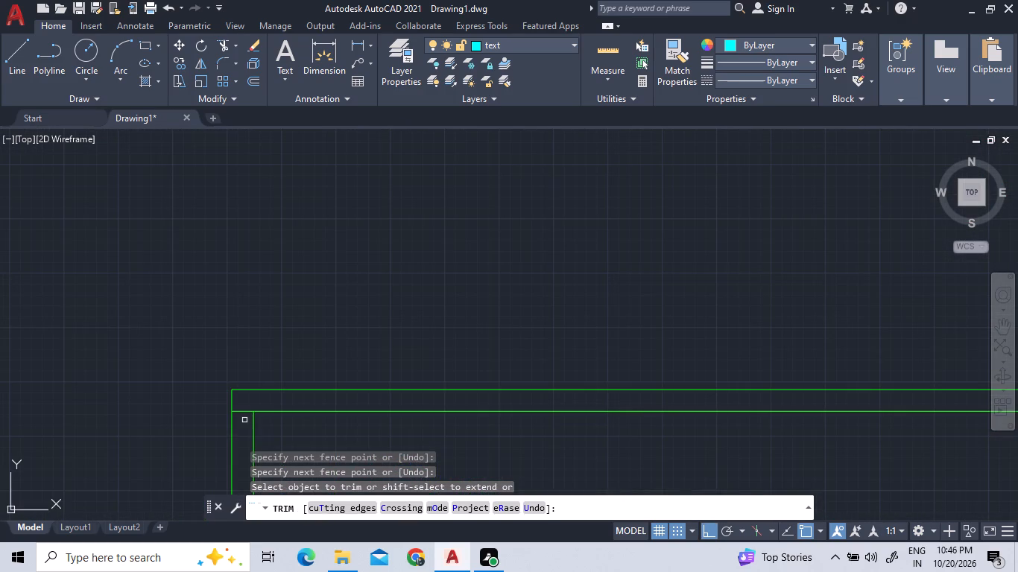
click(244, 410)
scroll(216, 397, down, 3)
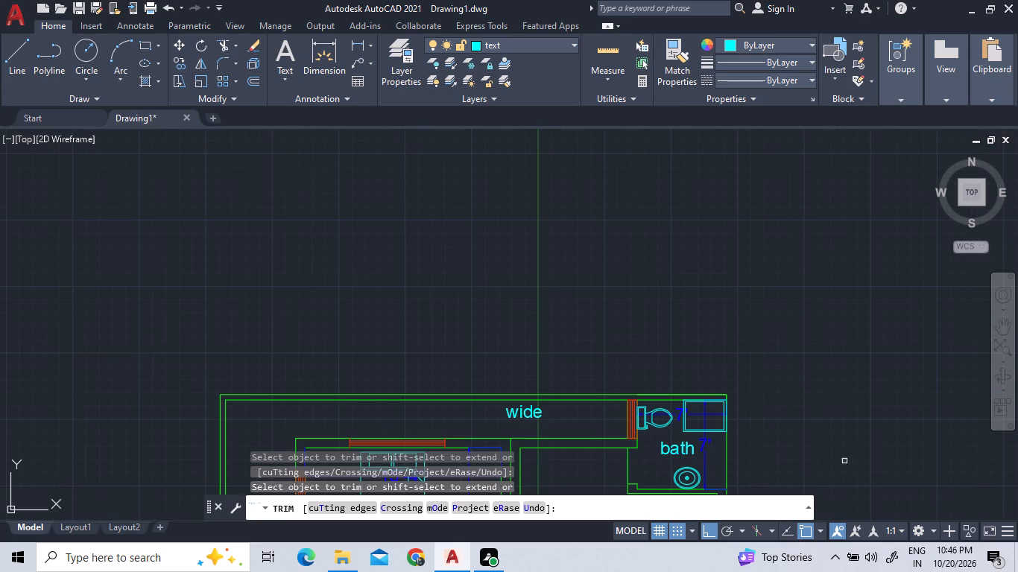
right_click(818, 432)
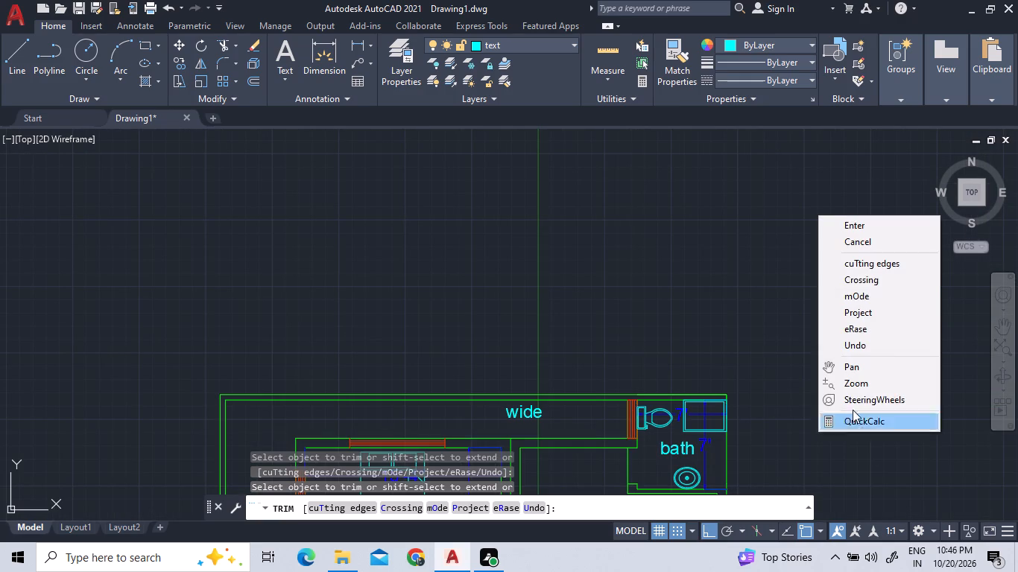
click(862, 223)
Add the multiline text "frint lawn" at 1' height in the open area south of the parking and stairs.
scroll(577, 273, down, 3)
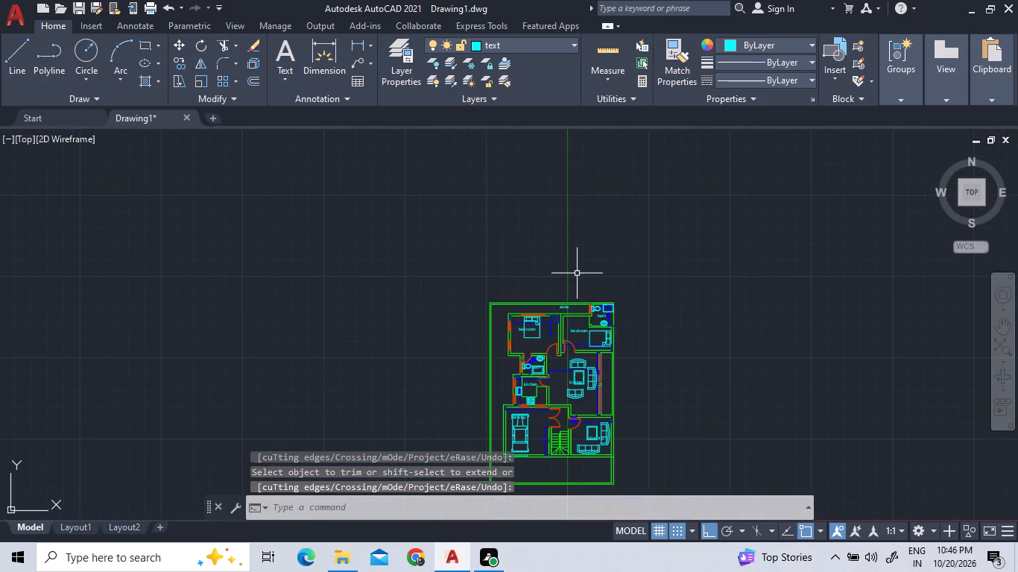
scroll(549, 486, up, 3)
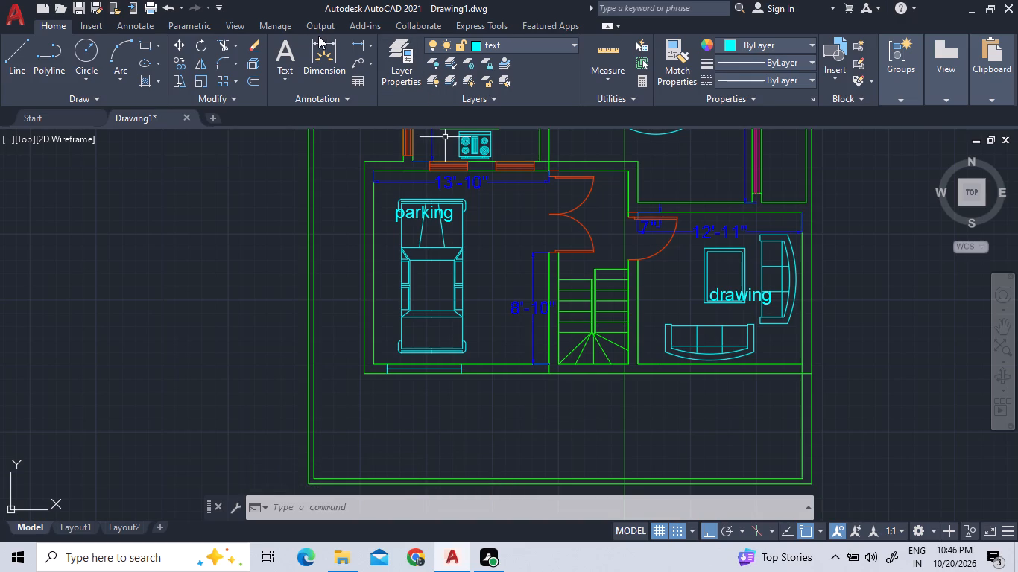
click(277, 48)
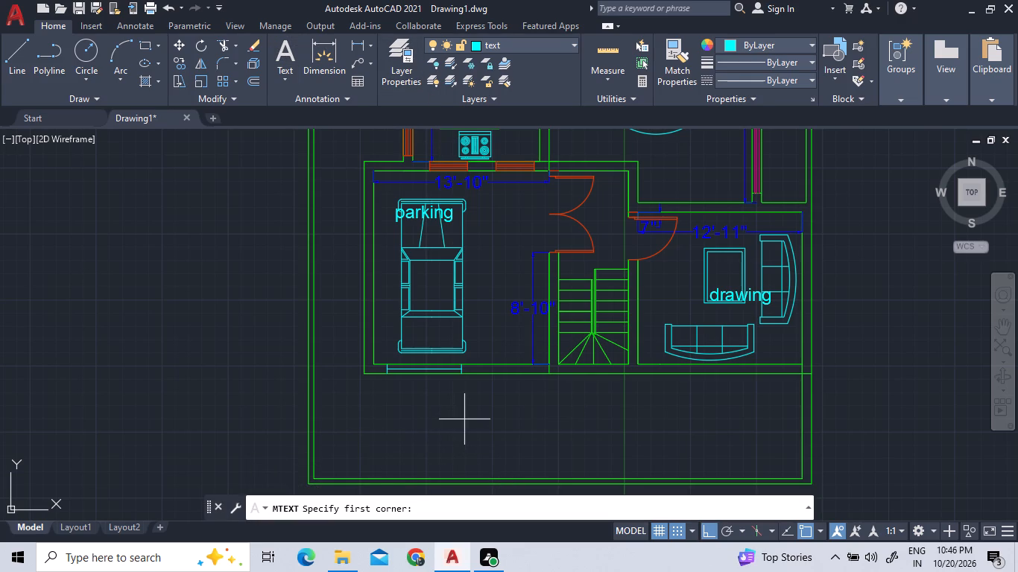
click(464, 417)
click(654, 447)
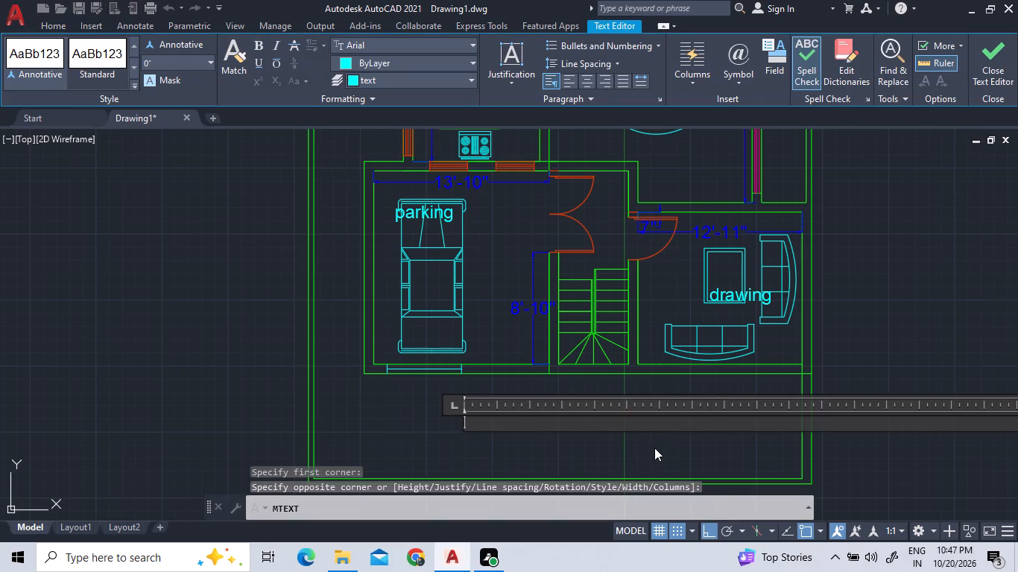
text(frint)
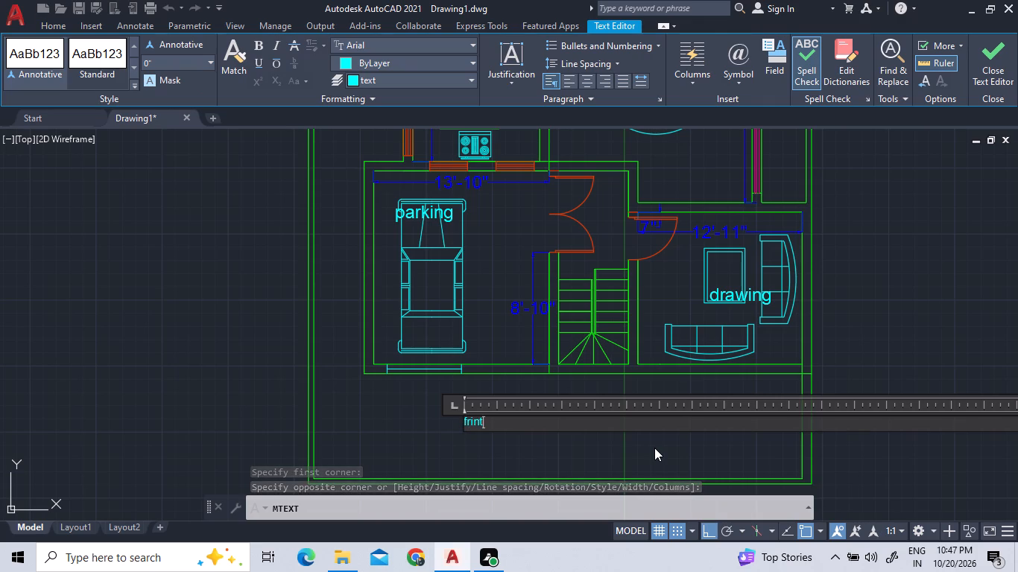
key(space)
text(law)
key(n)
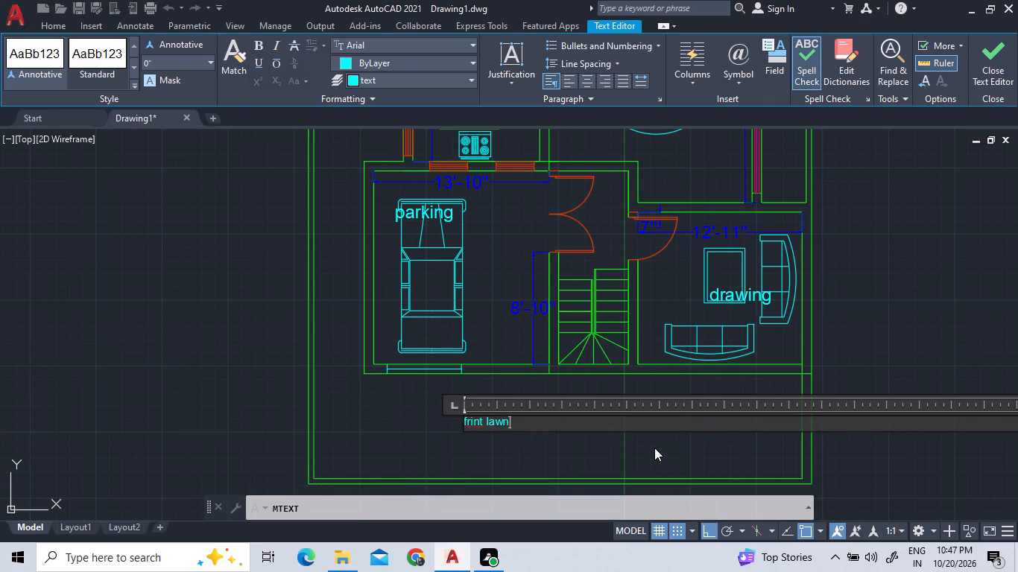
triple_click(603, 423)
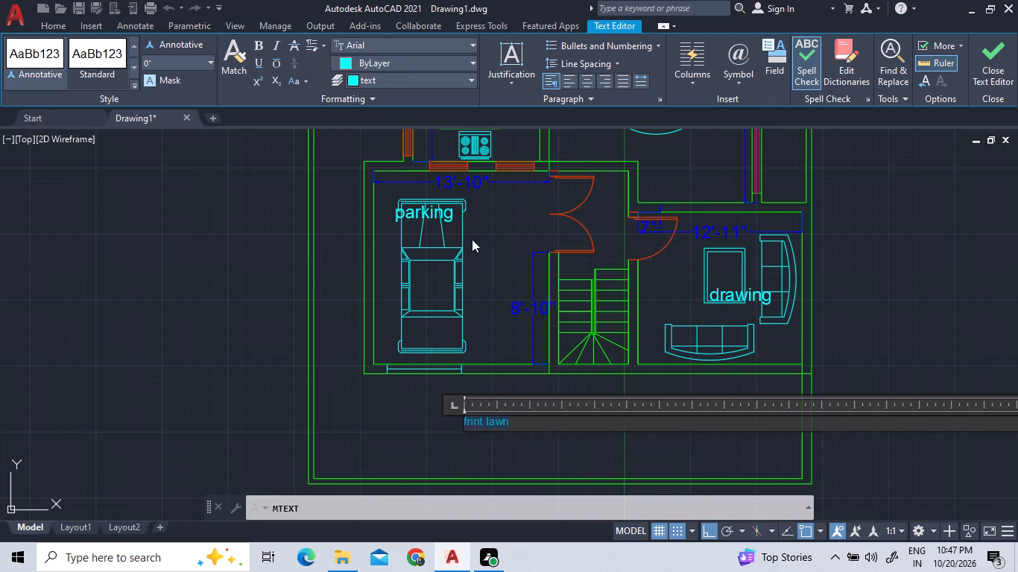
click(212, 58)
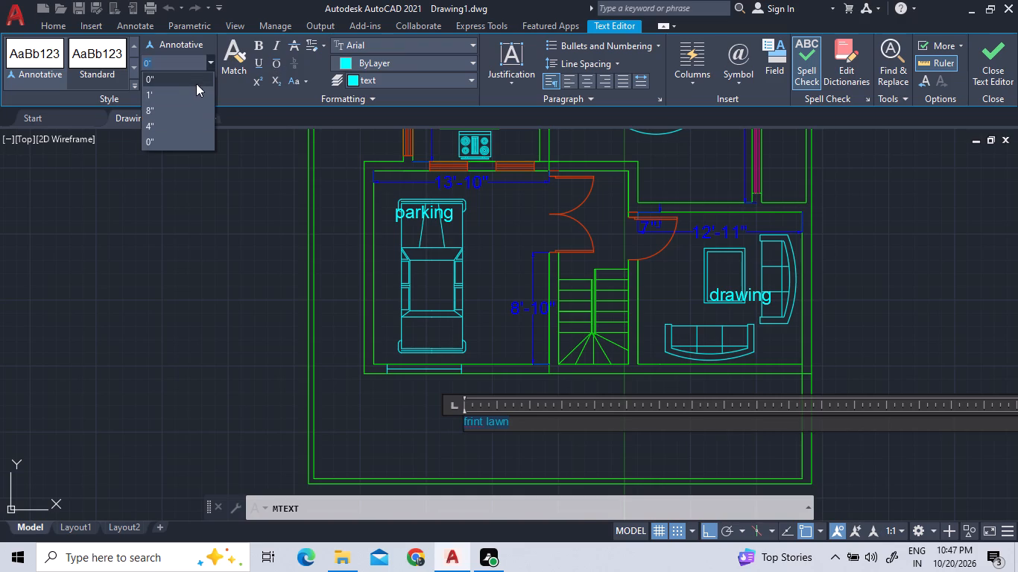
click(185, 99)
click(180, 258)
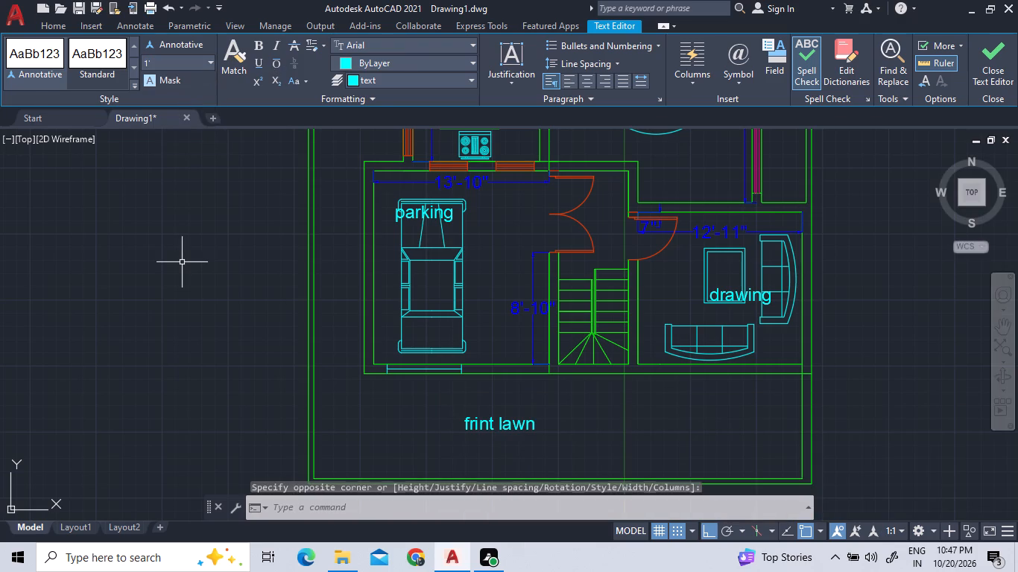
Edit the "frint lawn" label south of the house so it reads only "lawn".
scroll(385, 436, down, 3)
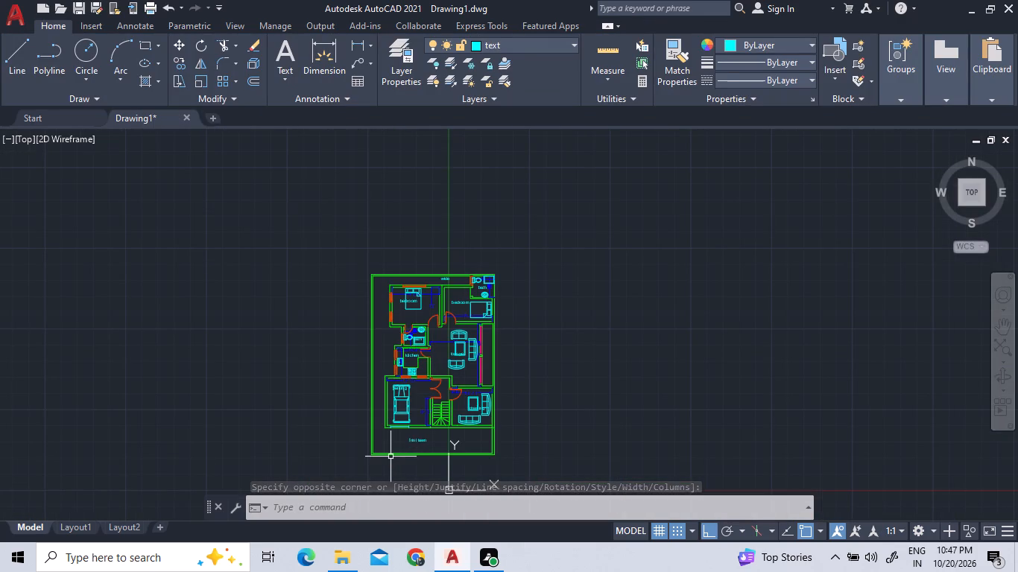
scroll(391, 457, down, 1)
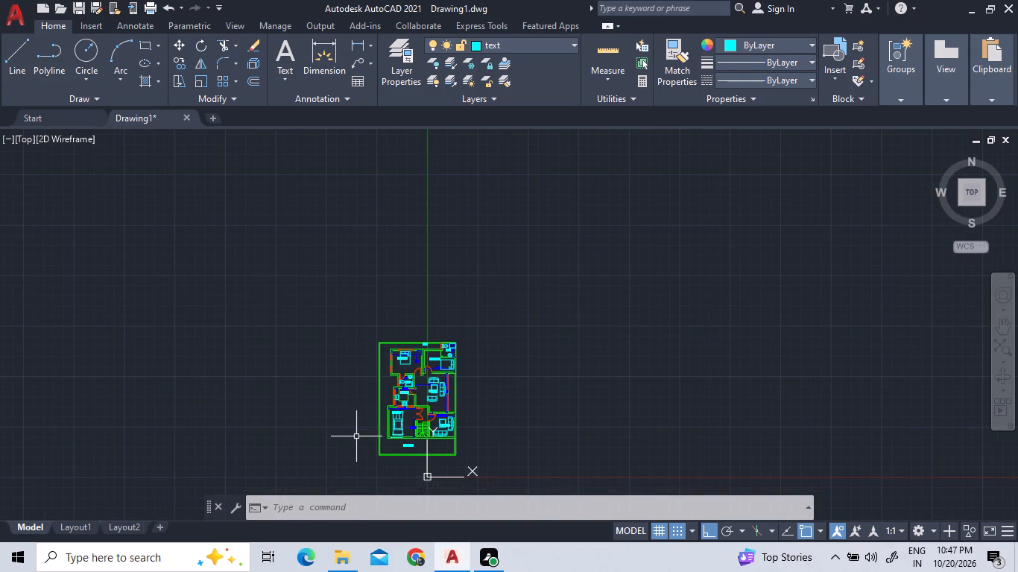
scroll(406, 446, up, 4)
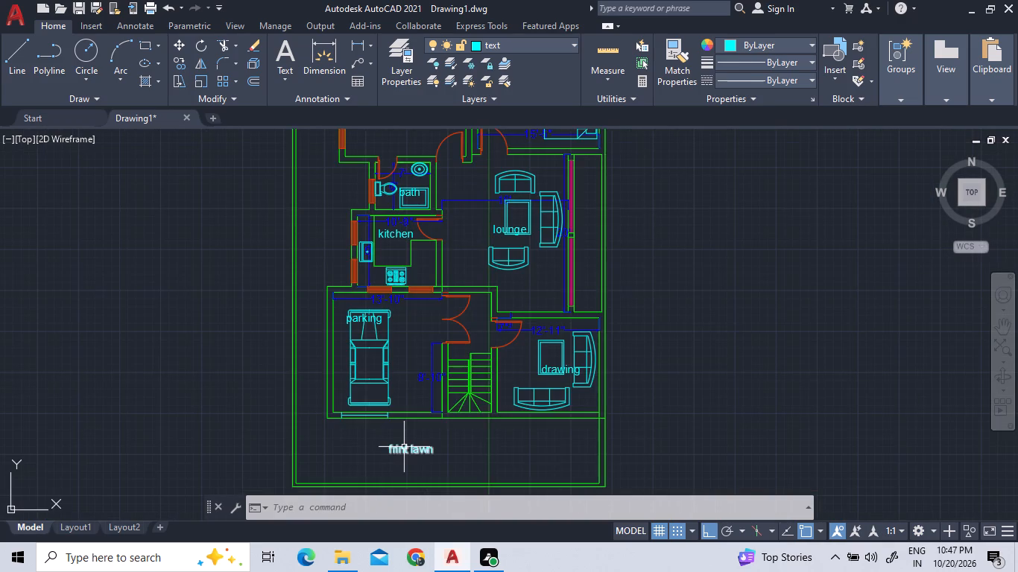
scroll(400, 452, up, 3)
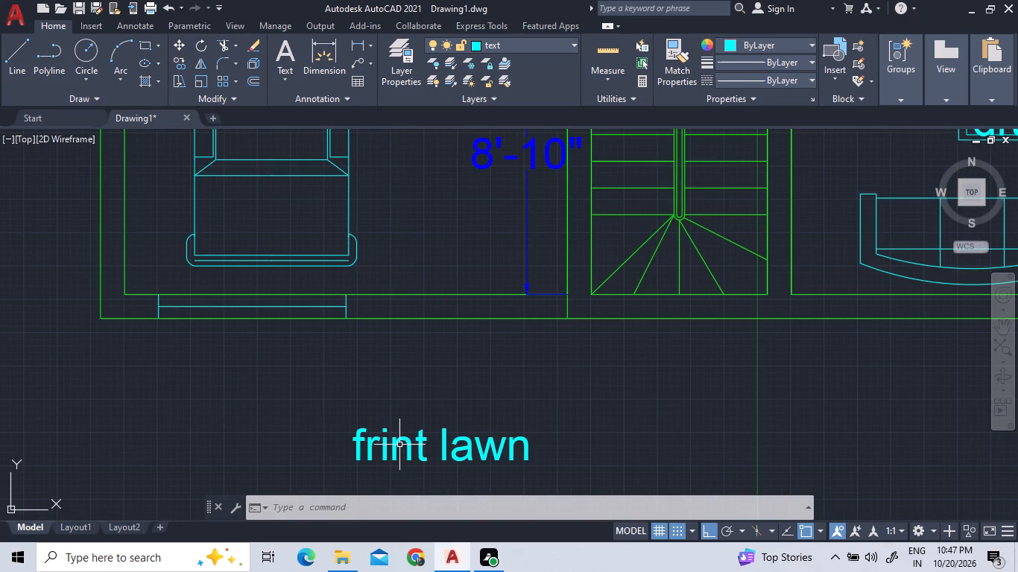
double_click(399, 445)
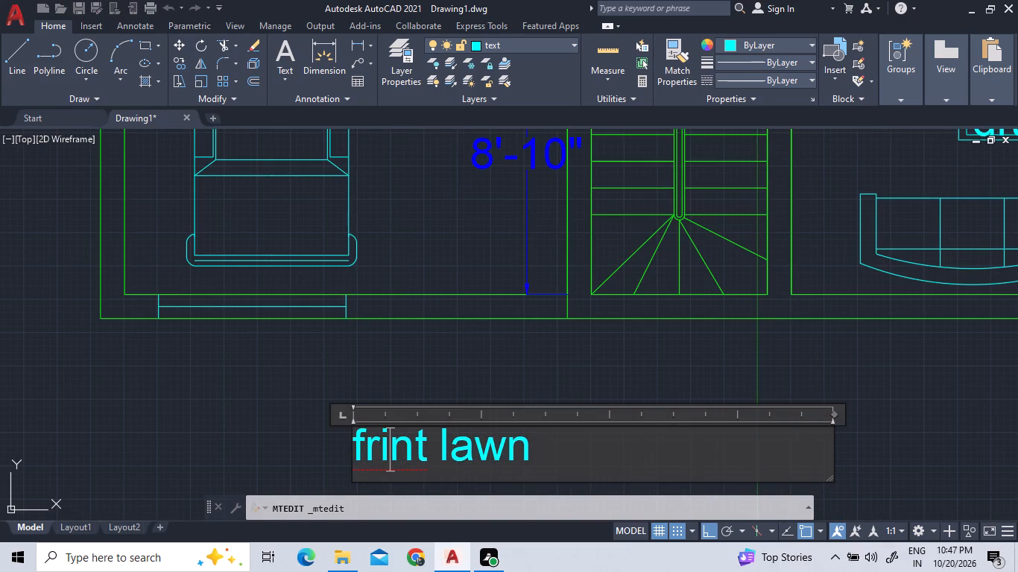
key(Right)
key(Right)
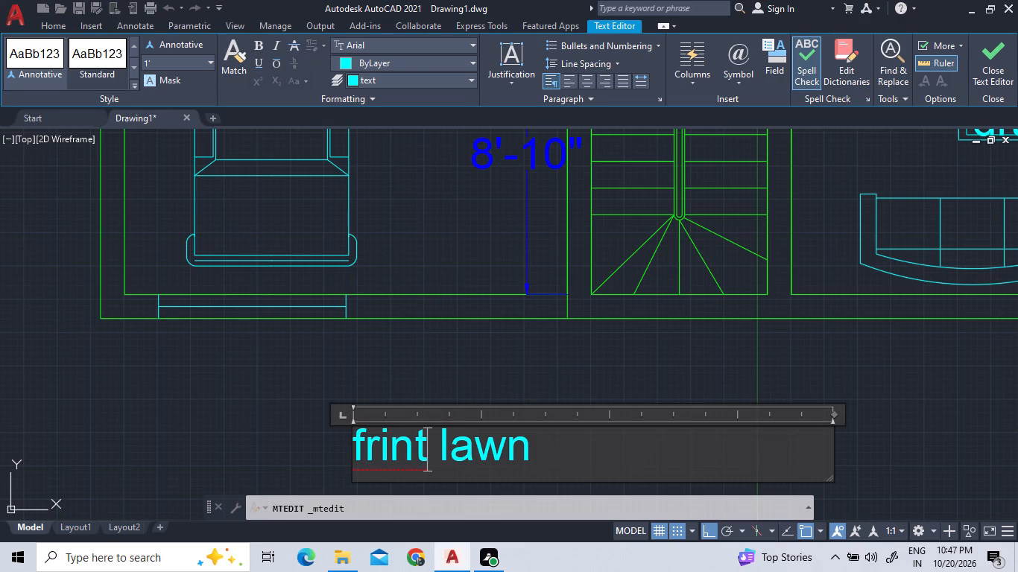
key(Right)
key(Left)
key(BackSpace)
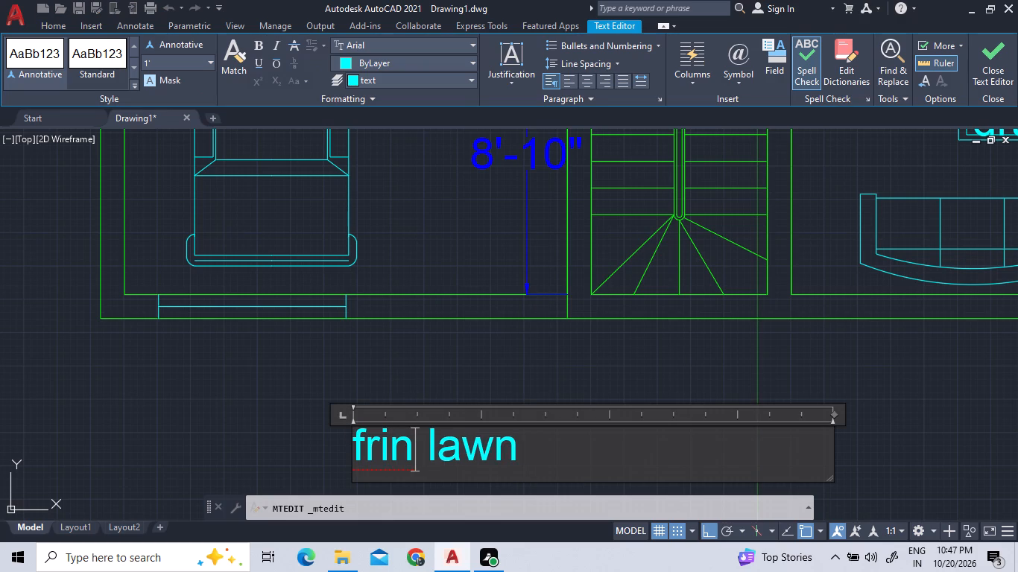
key(BackSpace)
key(BackSpace)
key(BackSpace)
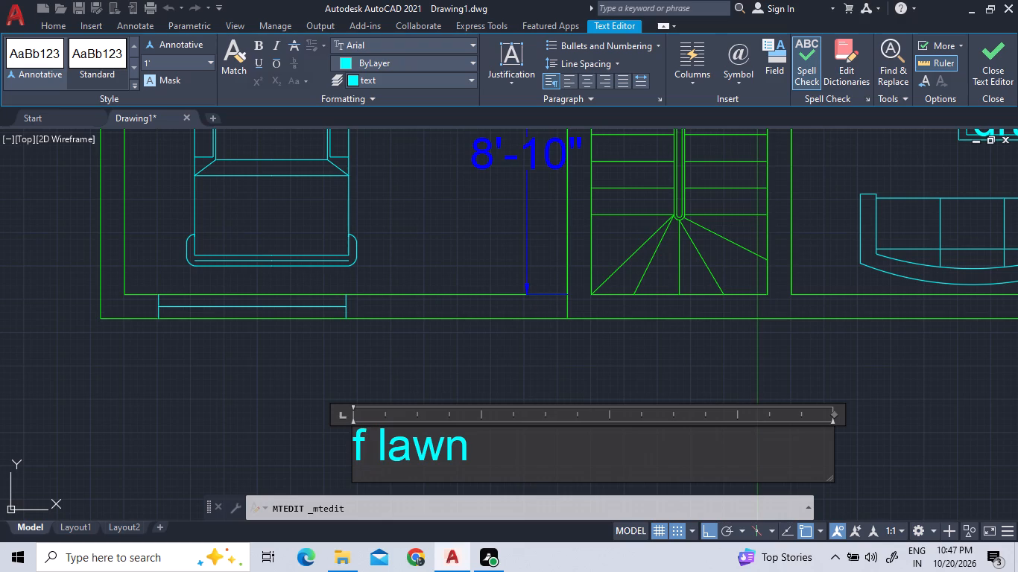
key(BackSpace)
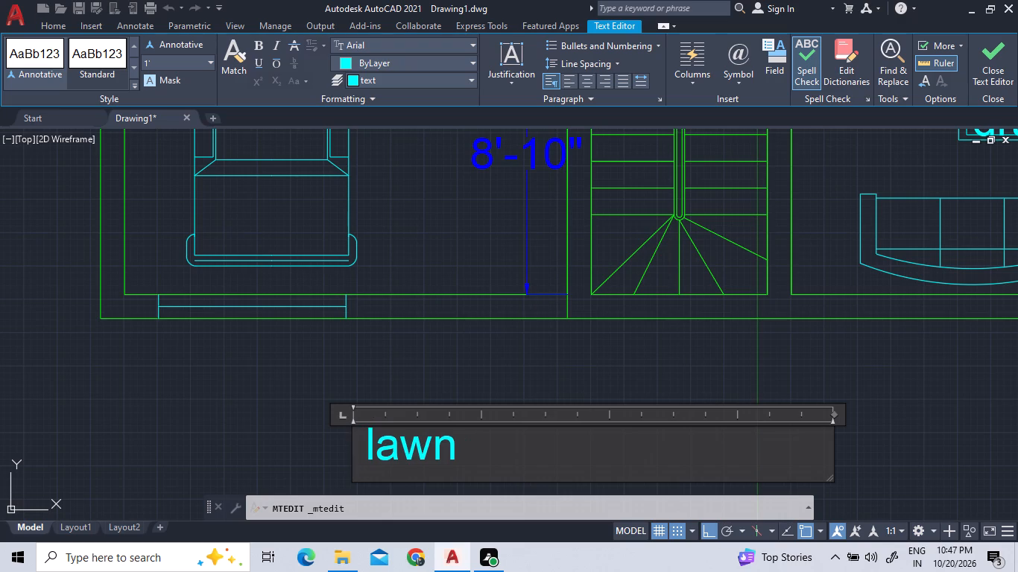
click(471, 331)
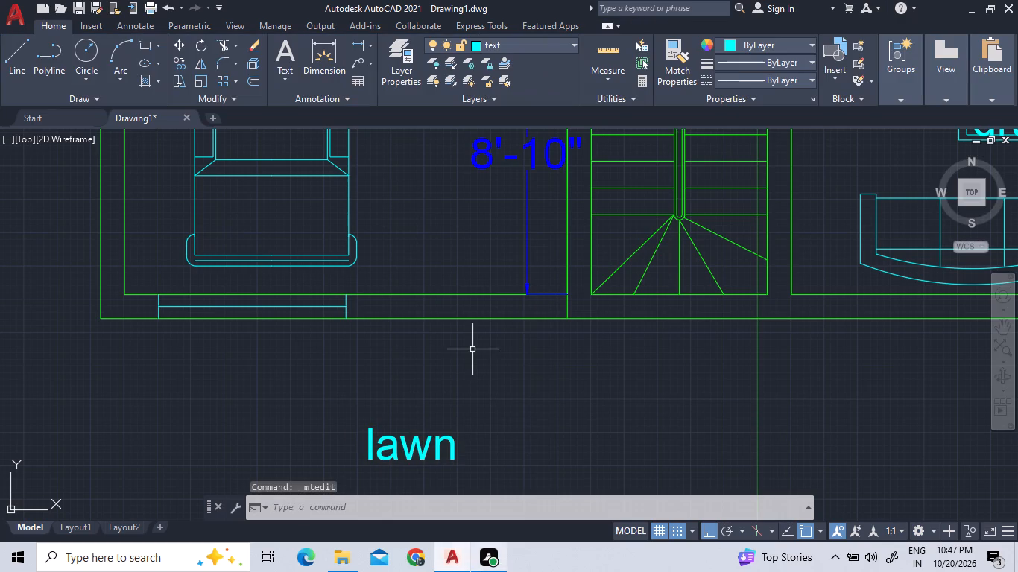
Switch from model space to the Layout1 sheet to view the plan in paper space.
click(625, 531)
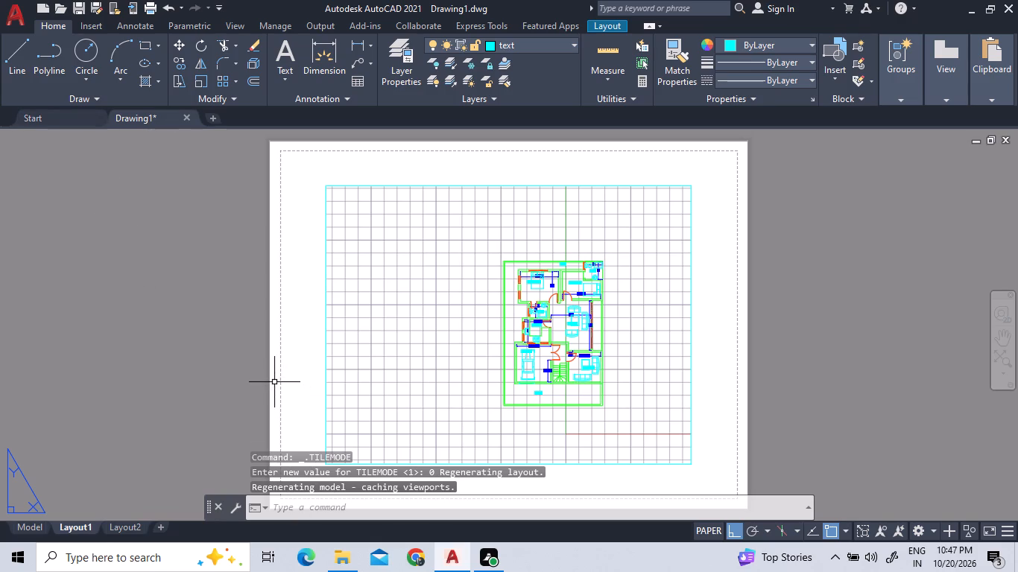
click(611, 28)
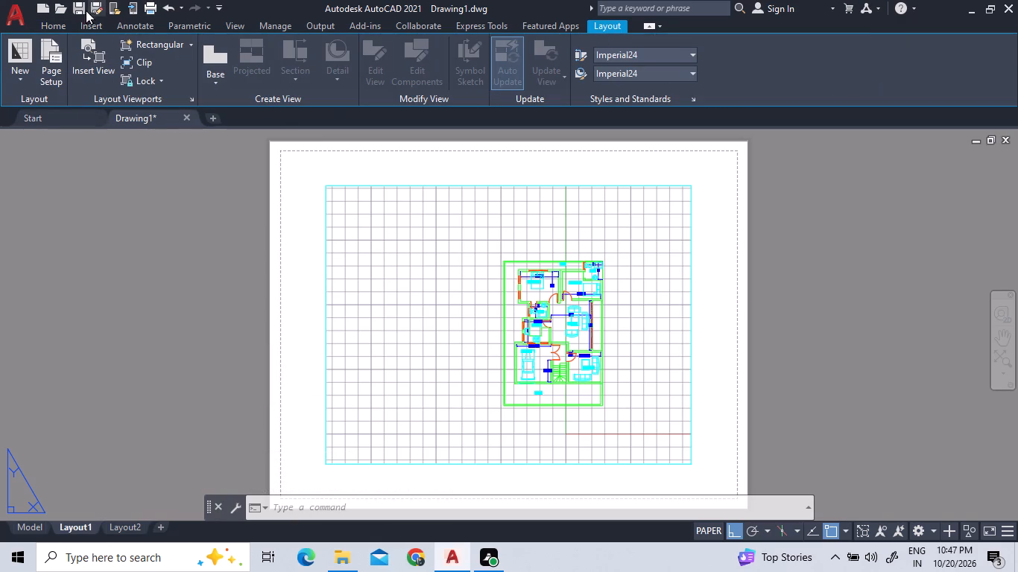
click(52, 24)
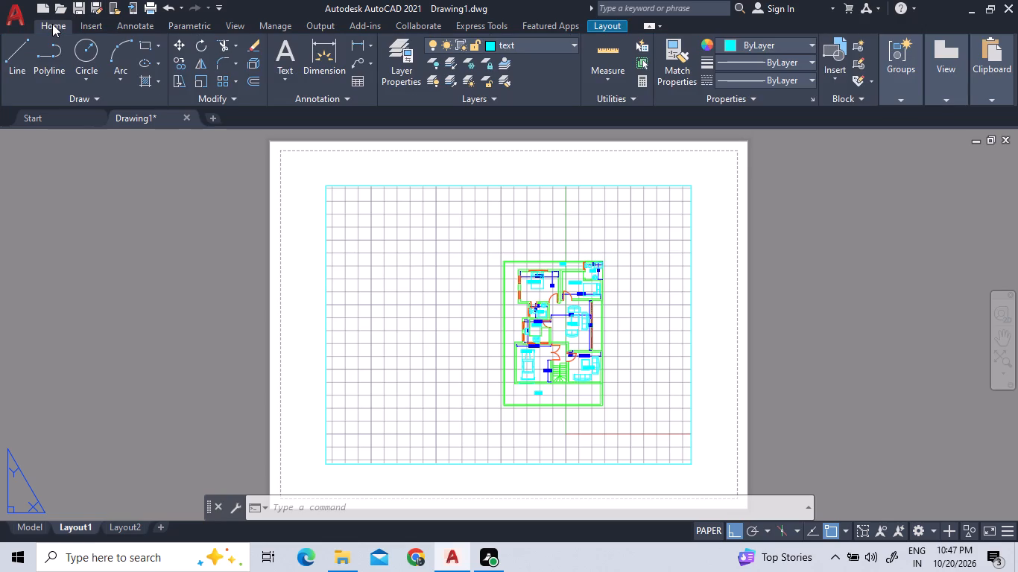
click(52, 24)
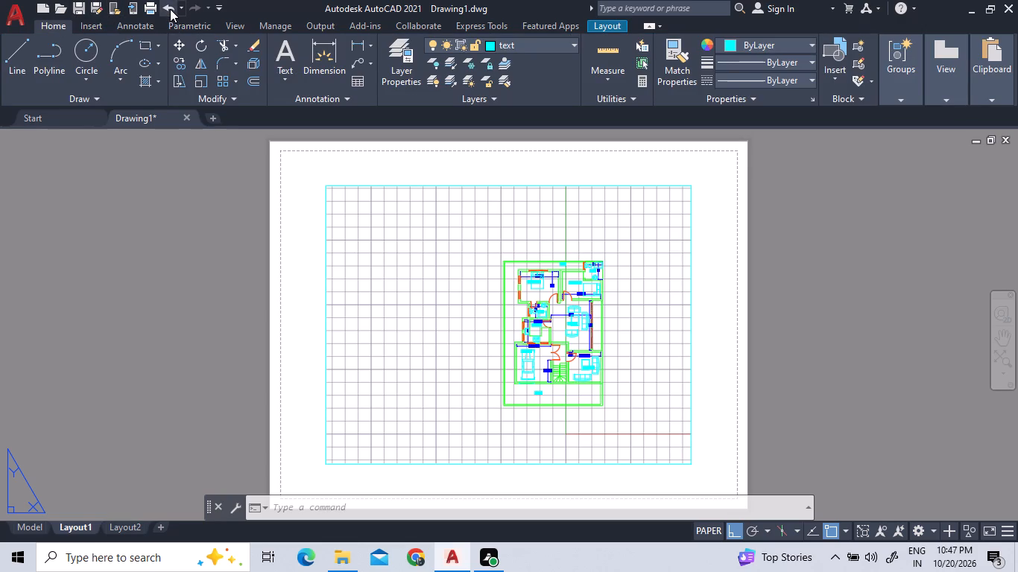
Undo the switch to the Layout1 sheet to return to model space.
click(170, 9)
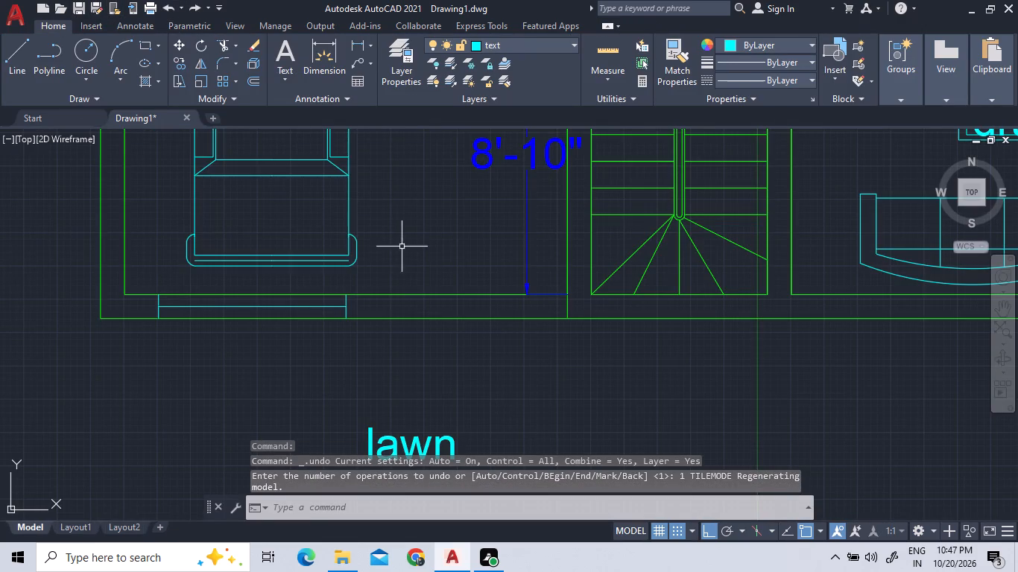
Copy the "lawn" label to the open strip west of the bath and to the north strip beside the "wide" label.
scroll(412, 286, down, 3)
click(429, 326)
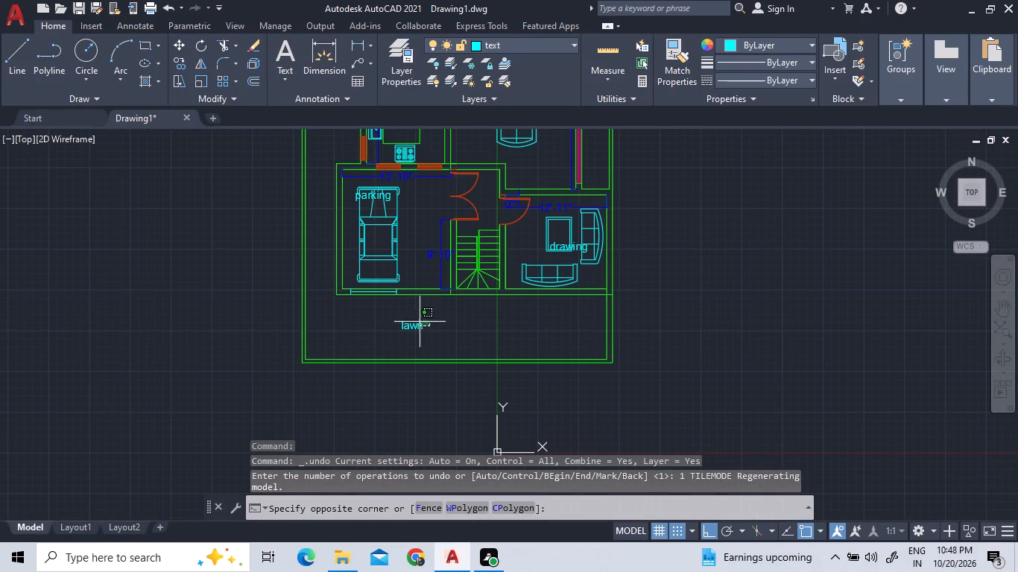
click(387, 314)
right_click(387, 314)
click(439, 304)
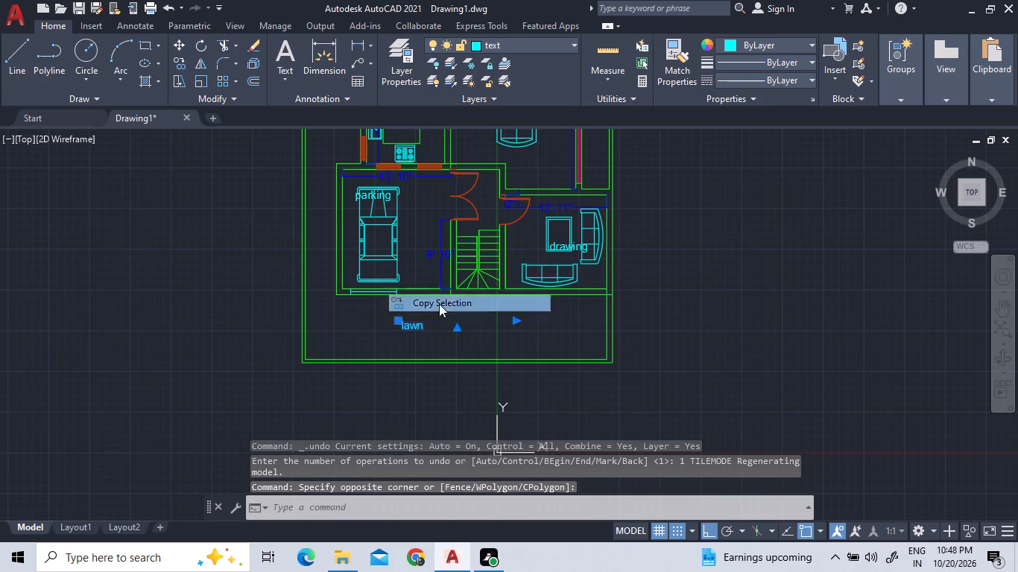
click(433, 320)
scroll(315, 250, down, 2)
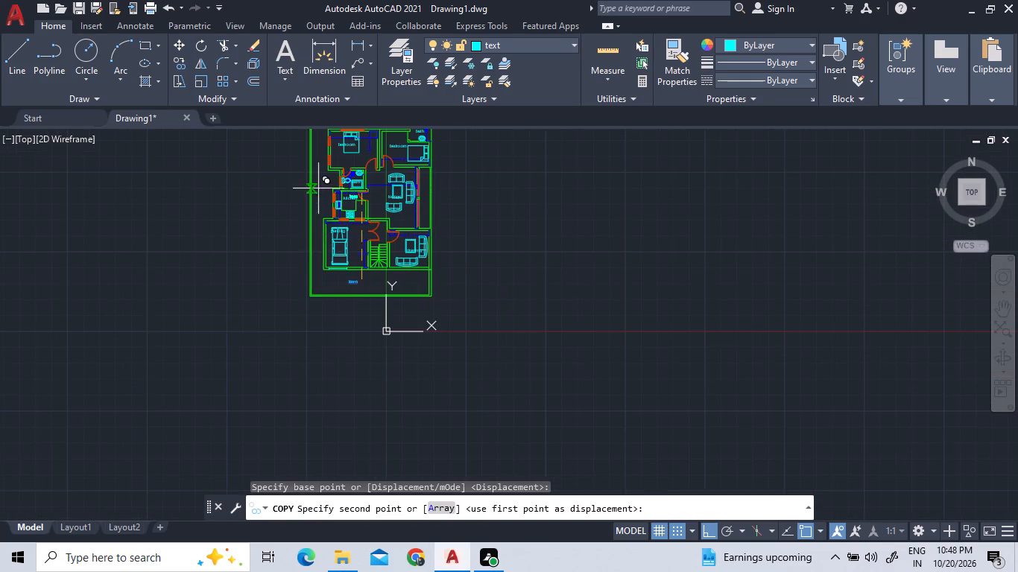
scroll(318, 177, up, 2)
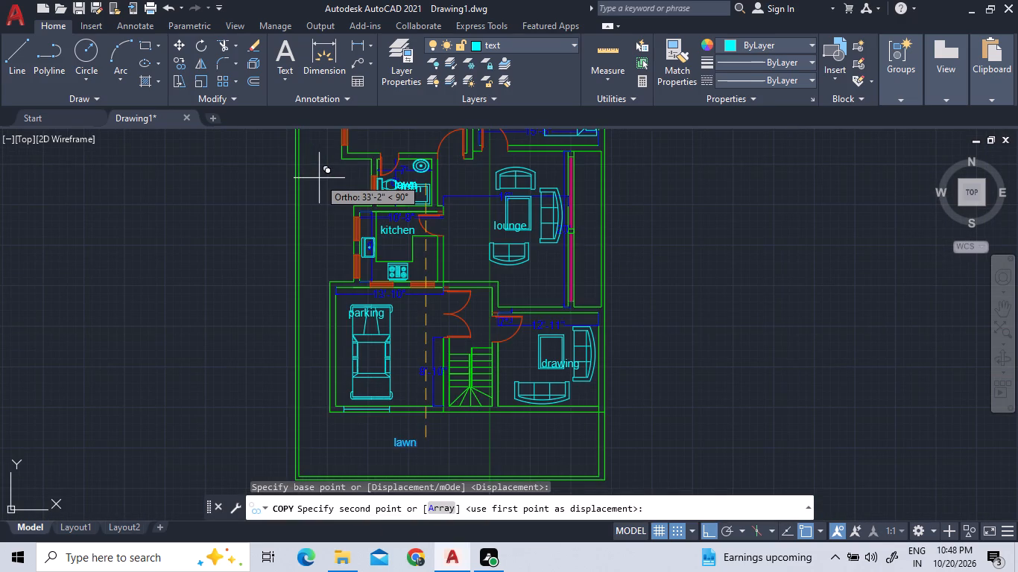
key(F8)
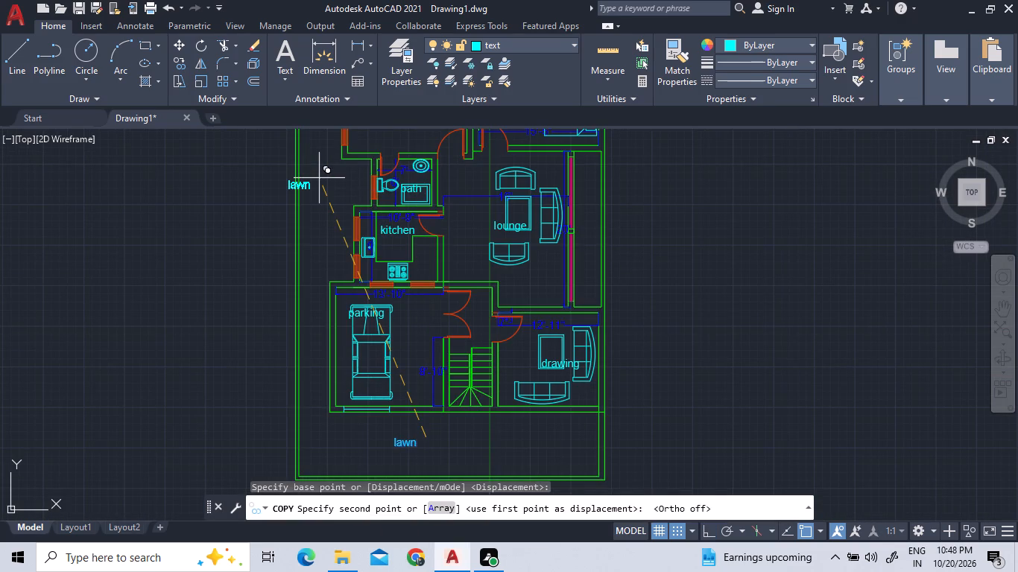
click(344, 188)
scroll(344, 224, down, 3)
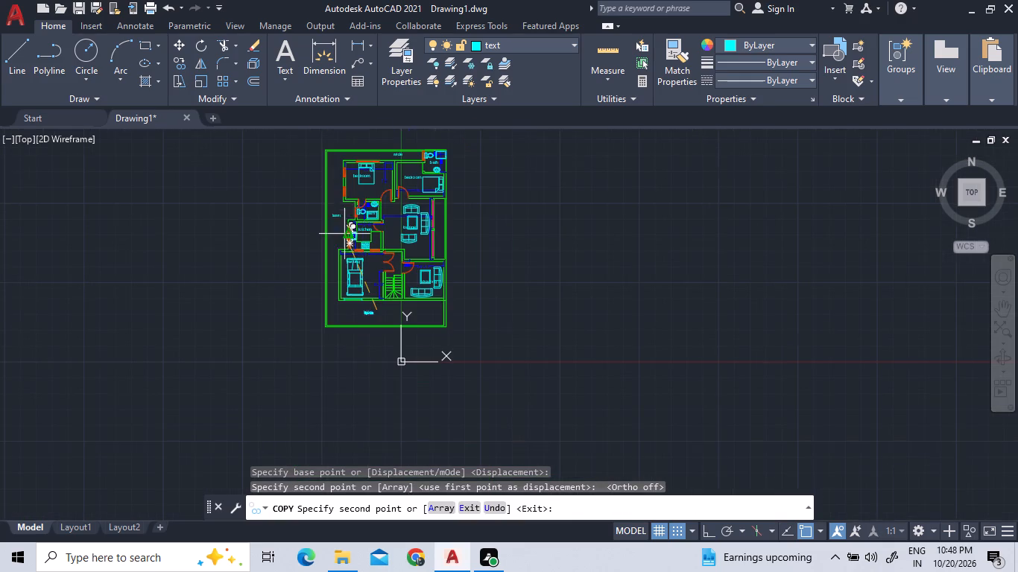
scroll(394, 139, up, 3)
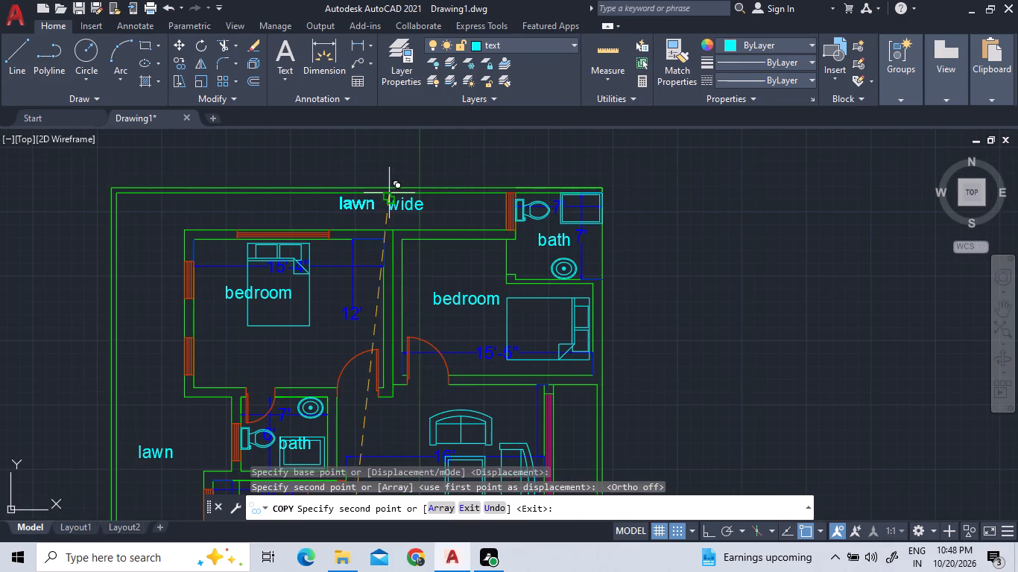
click(389, 193)
right_click(744, 241)
click(747, 252)
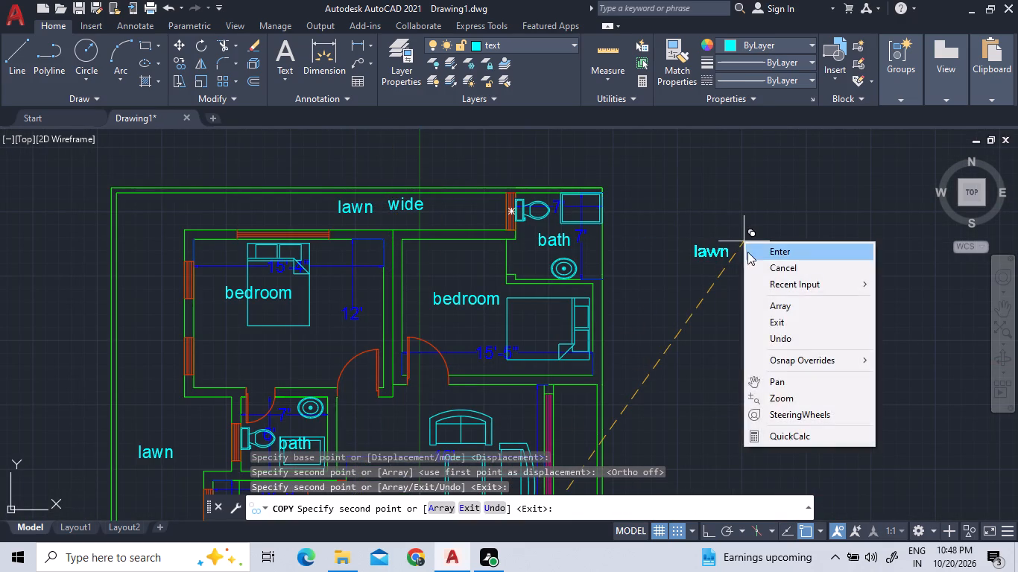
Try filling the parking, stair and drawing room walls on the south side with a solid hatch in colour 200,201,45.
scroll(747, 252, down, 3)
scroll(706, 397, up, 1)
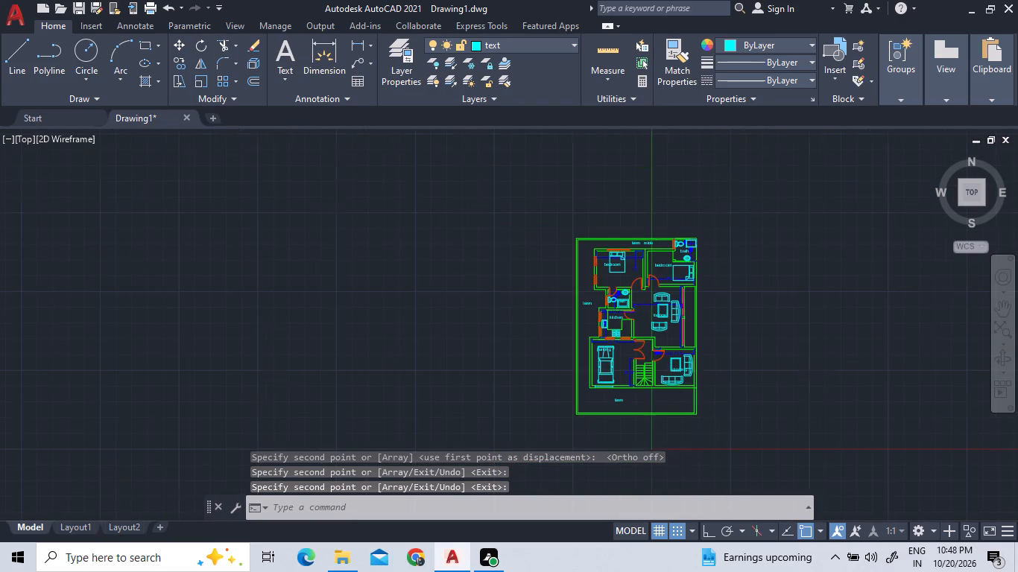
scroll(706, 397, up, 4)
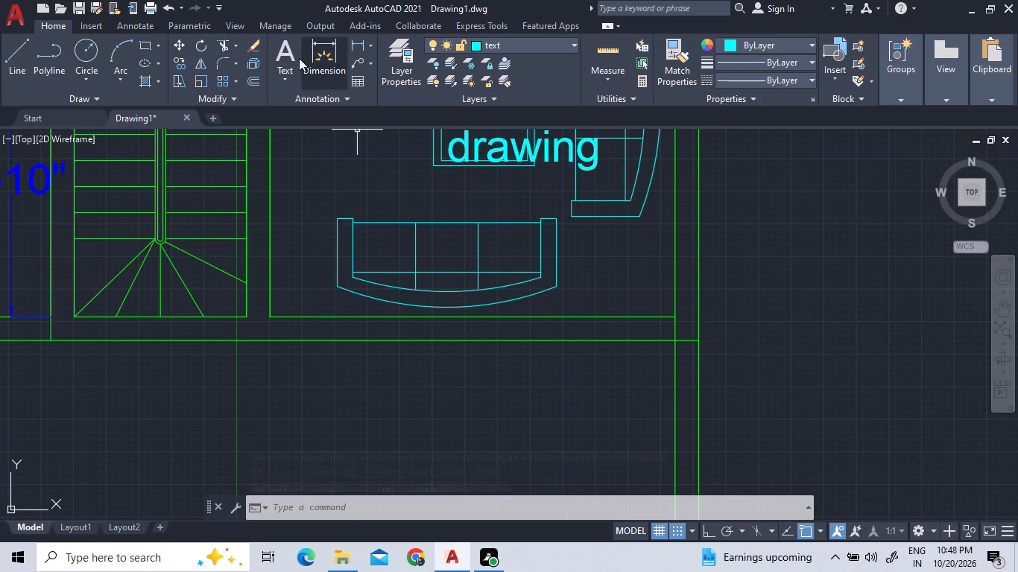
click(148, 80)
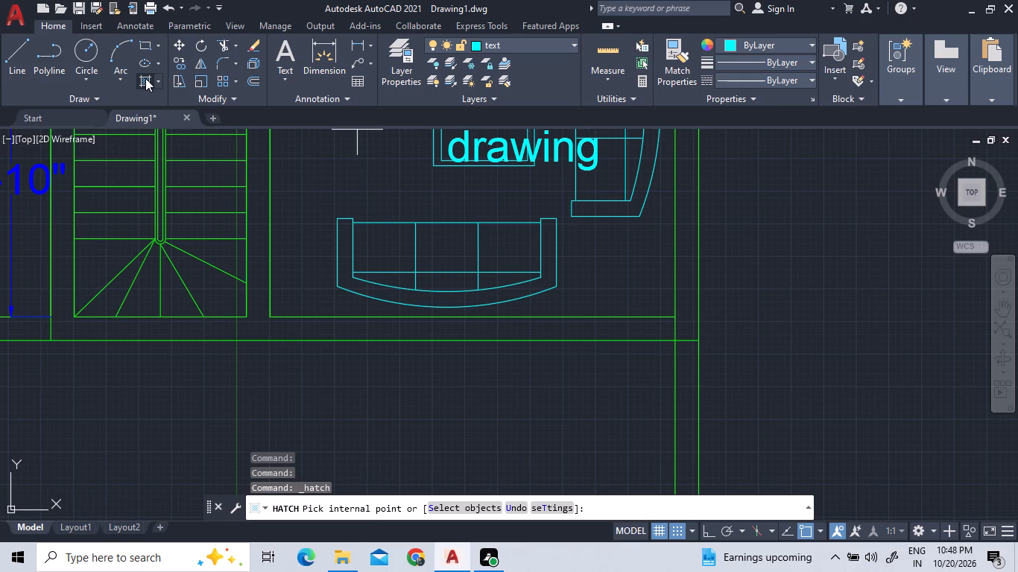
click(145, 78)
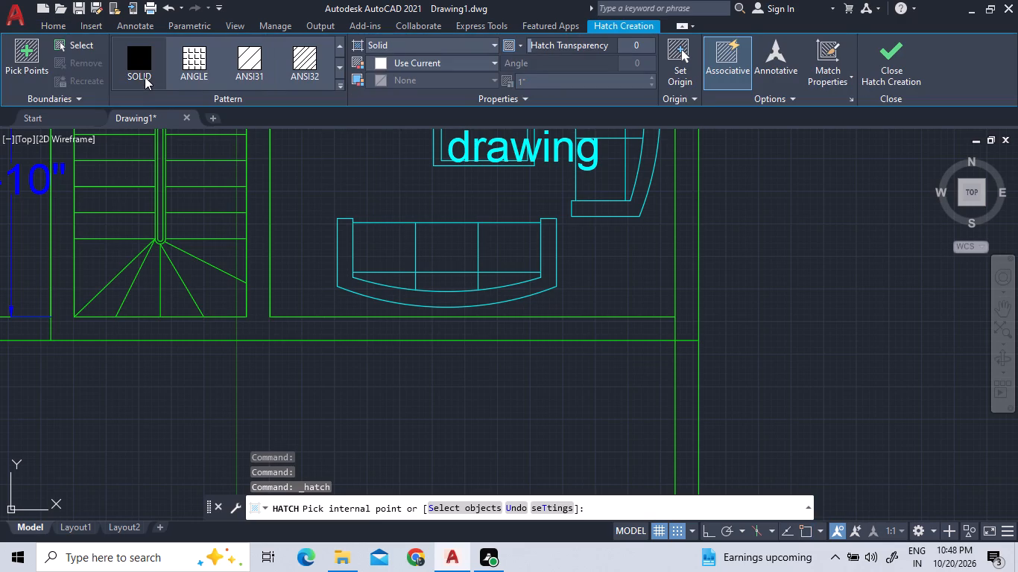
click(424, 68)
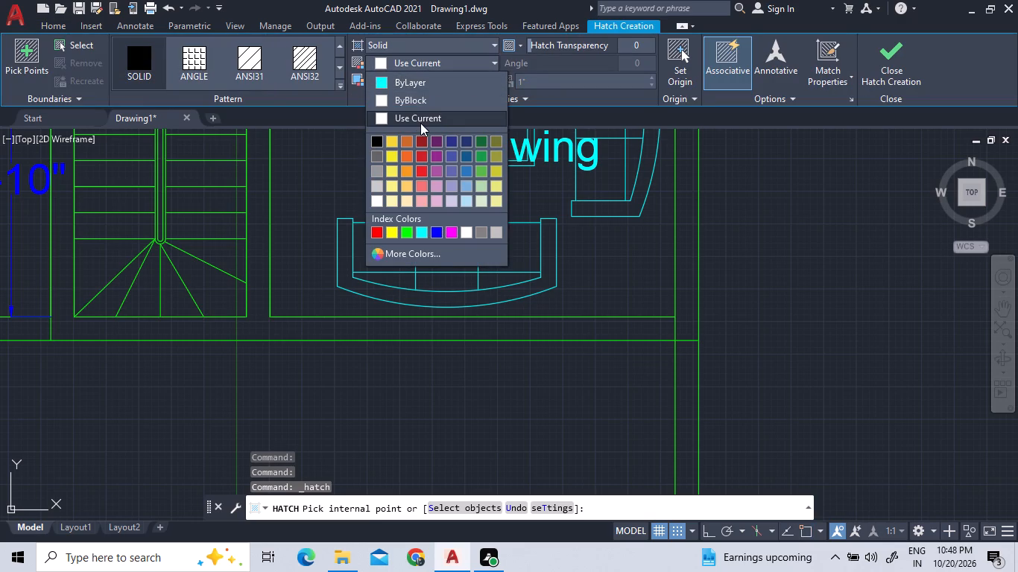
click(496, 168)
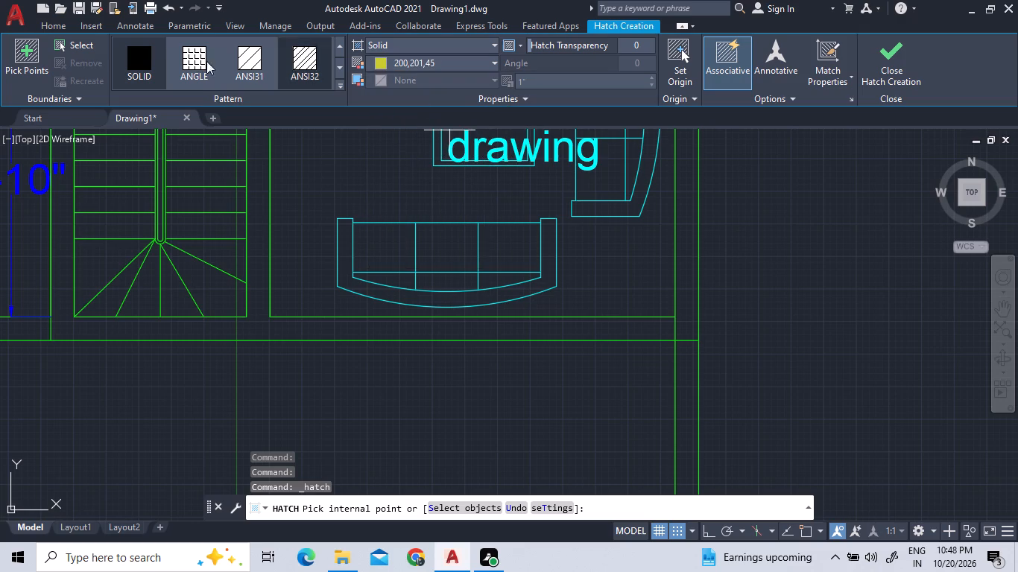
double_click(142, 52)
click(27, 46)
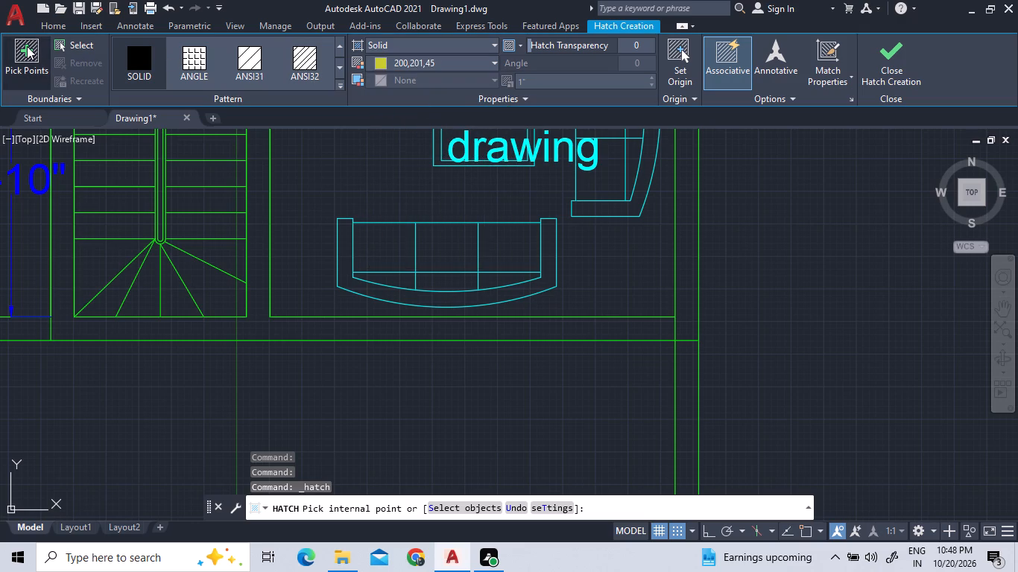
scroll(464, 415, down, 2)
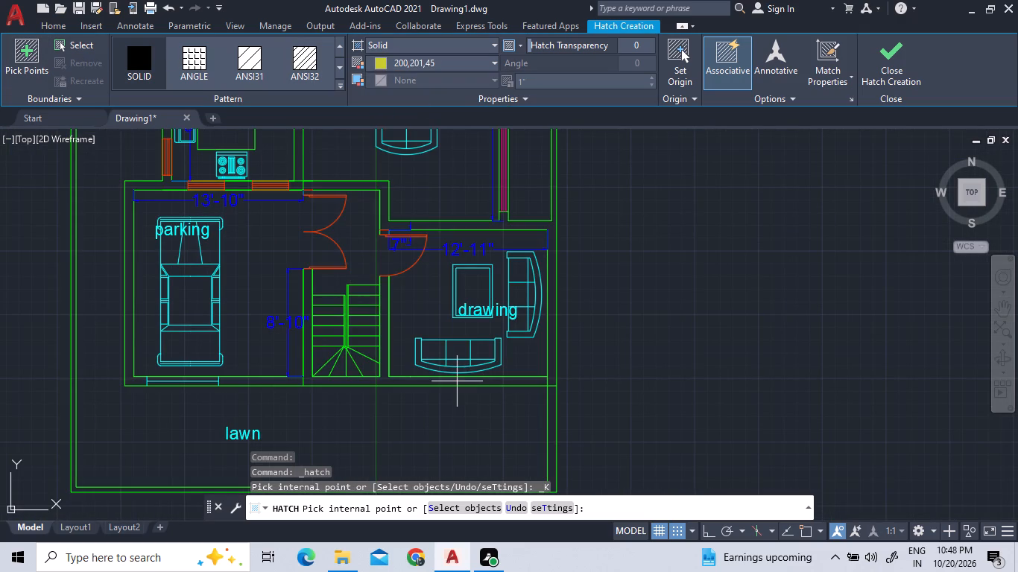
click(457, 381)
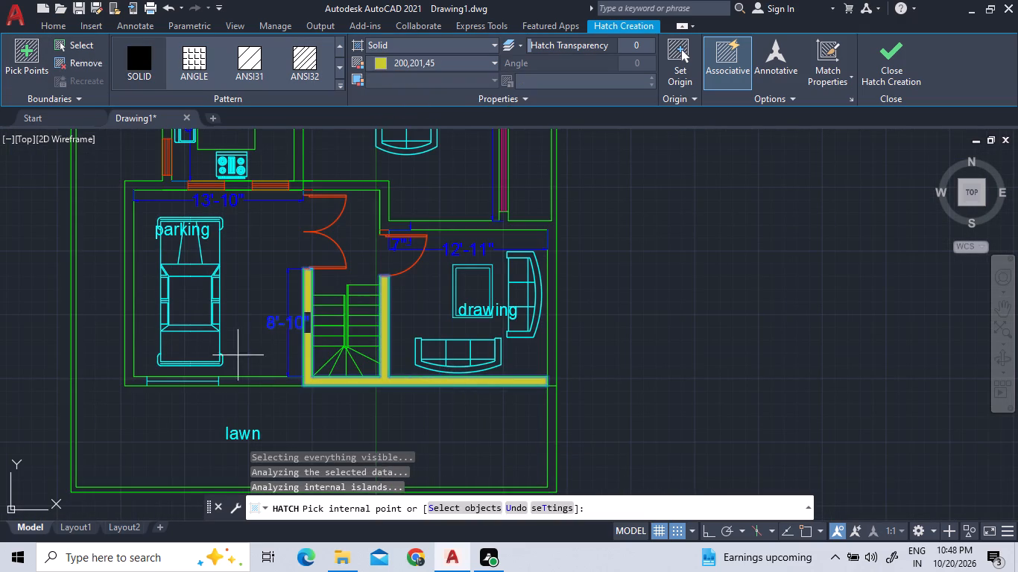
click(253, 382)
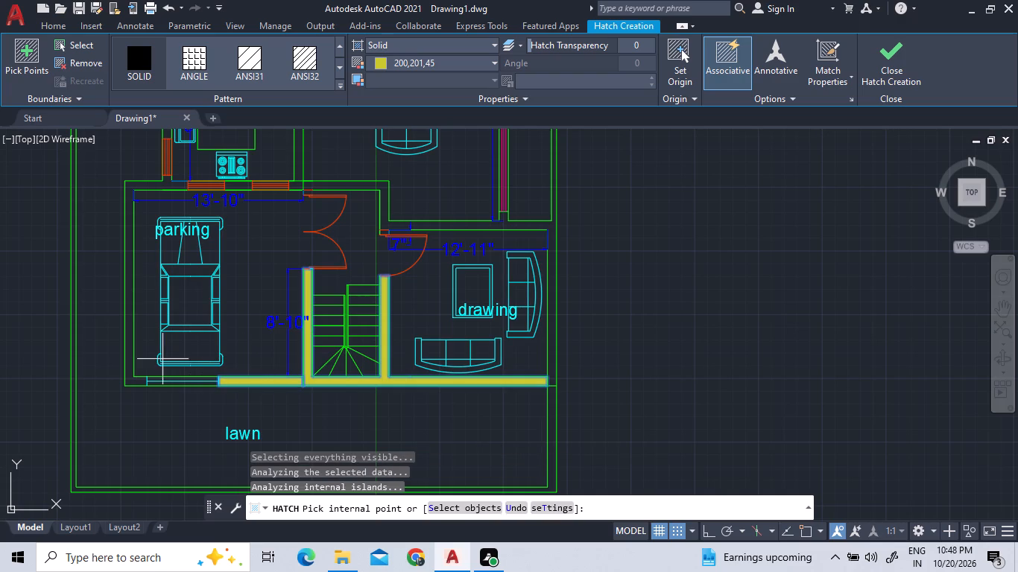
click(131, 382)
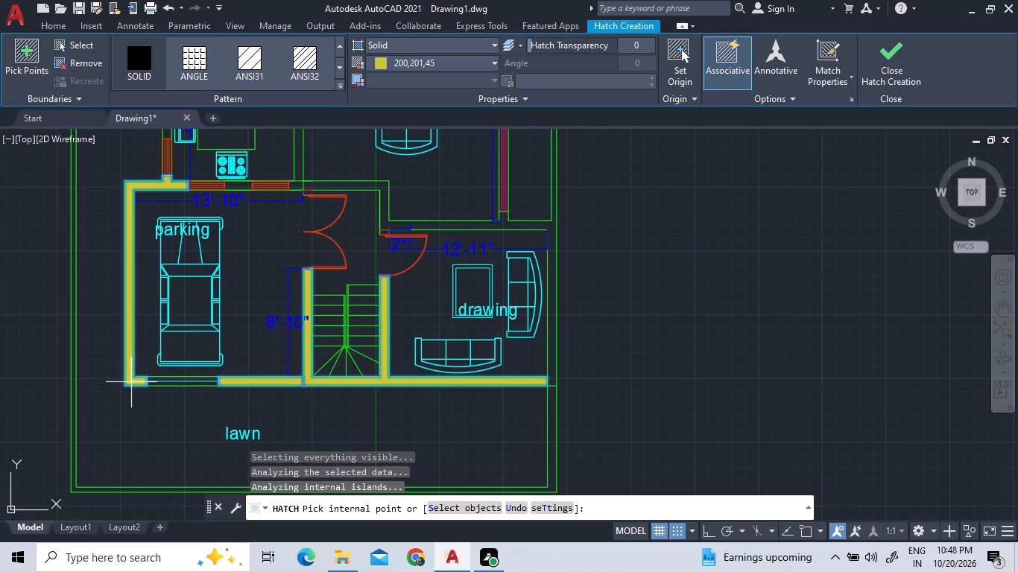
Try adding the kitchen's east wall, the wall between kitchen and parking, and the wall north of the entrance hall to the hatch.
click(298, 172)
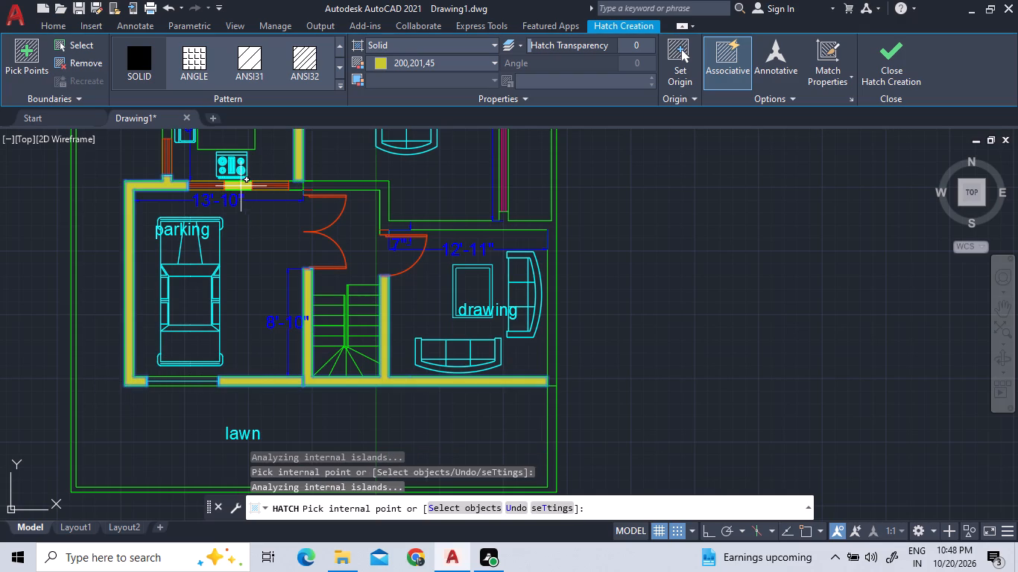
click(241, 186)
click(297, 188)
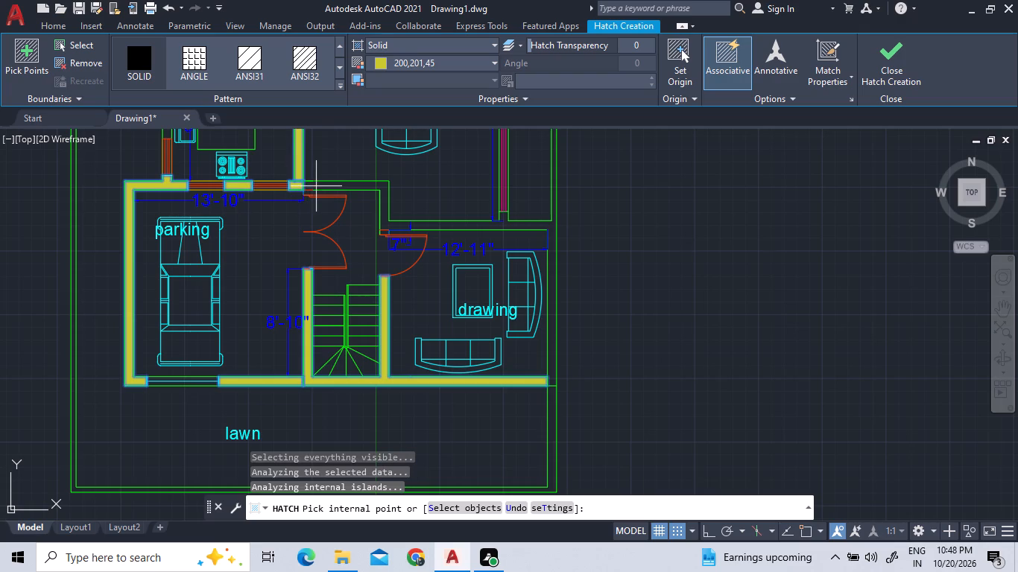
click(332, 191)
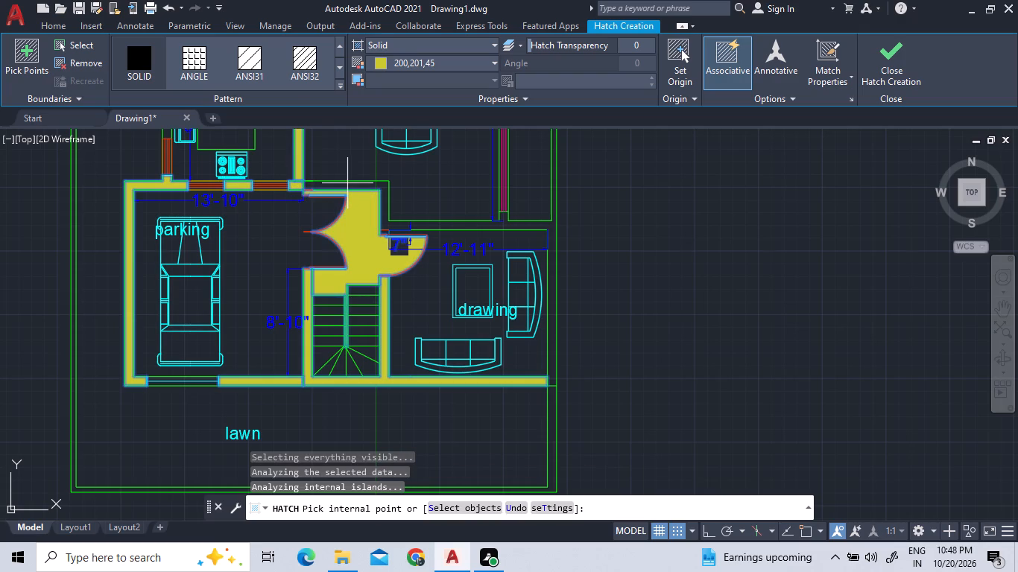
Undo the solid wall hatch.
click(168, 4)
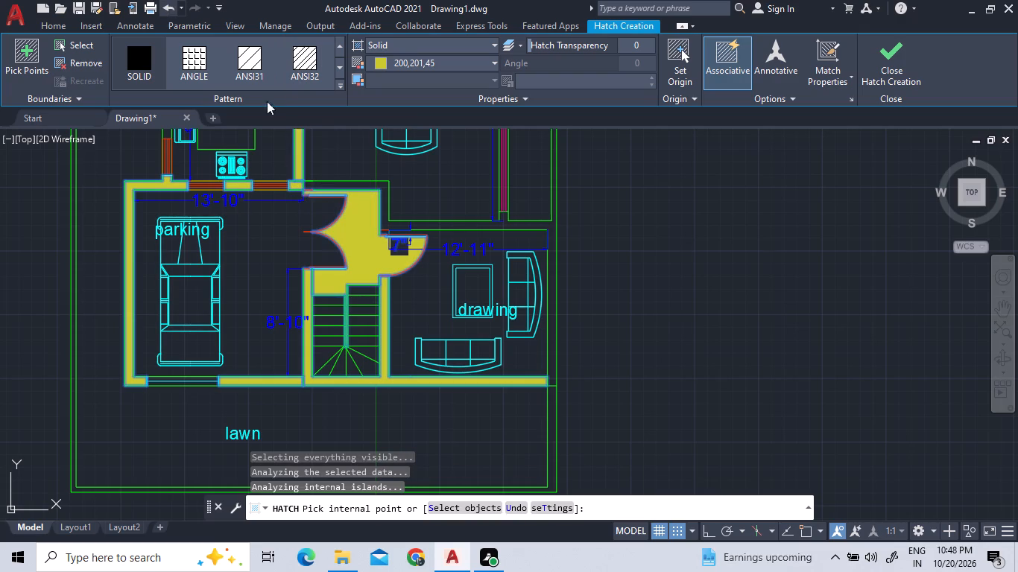
Fill the walls around the stairs, south of the drawing room and around the parking with a solid hatch in colour 229,232,120.
scroll(331, 296, down, 4)
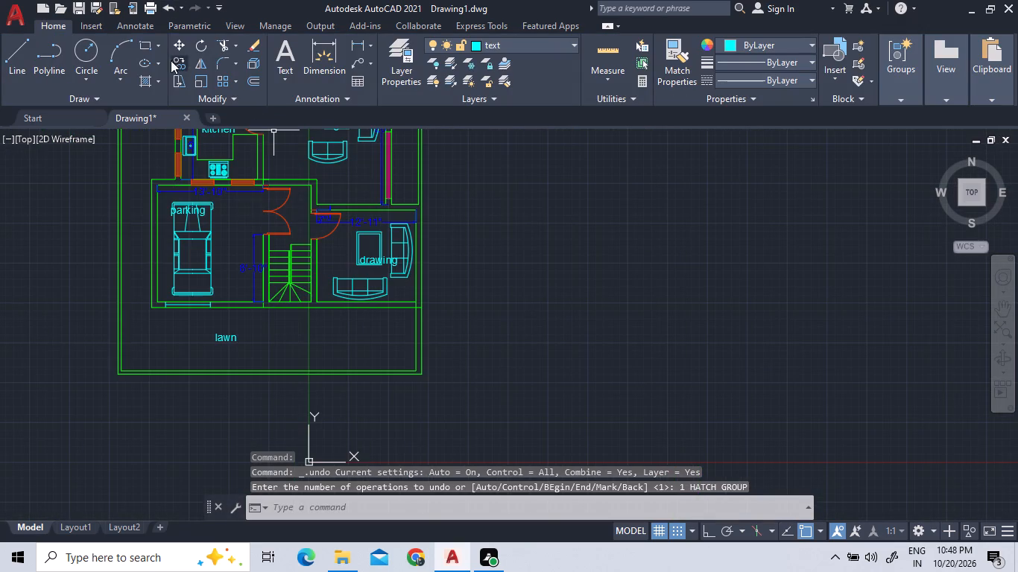
click(145, 80)
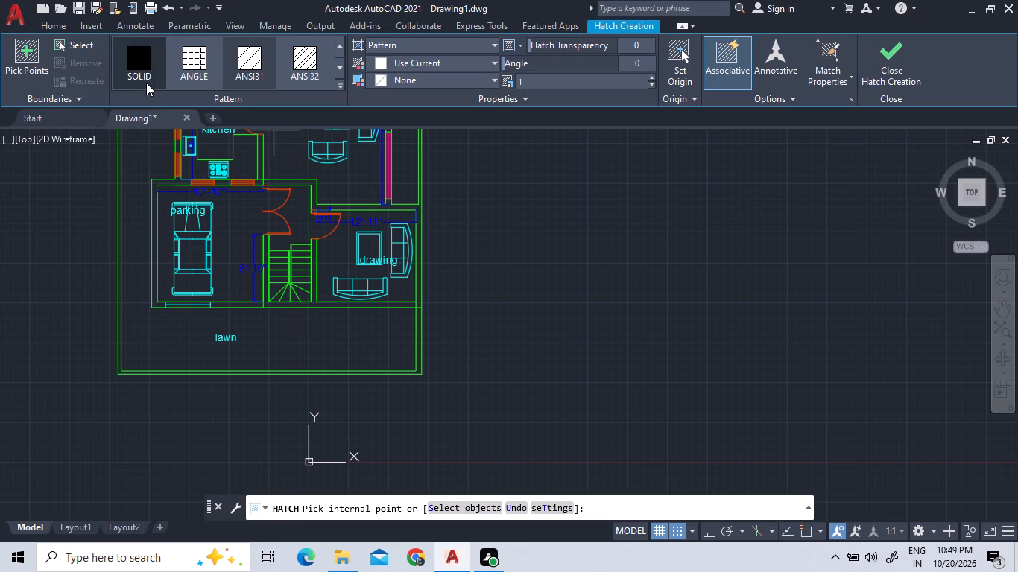
click(146, 72)
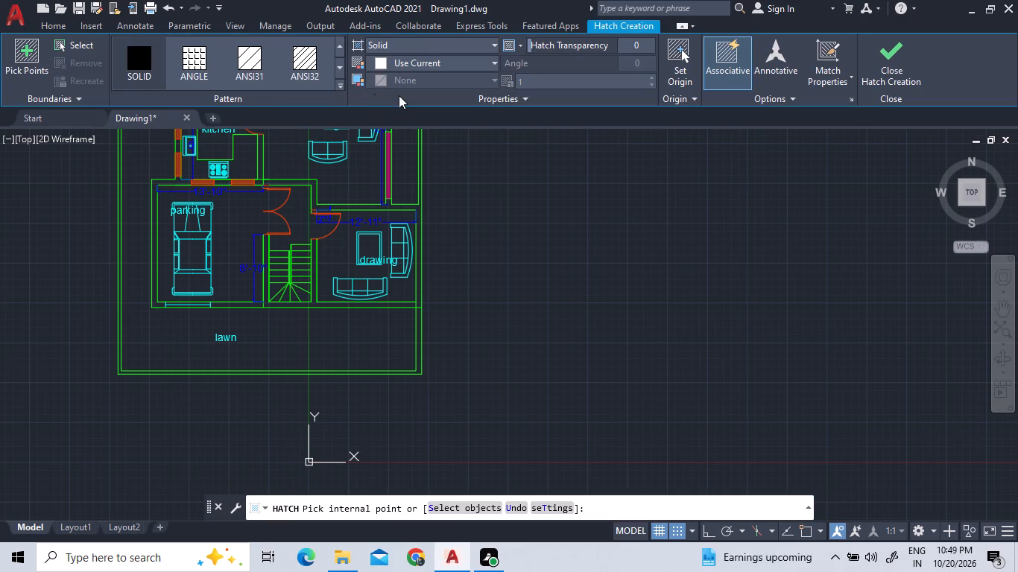
click(423, 59)
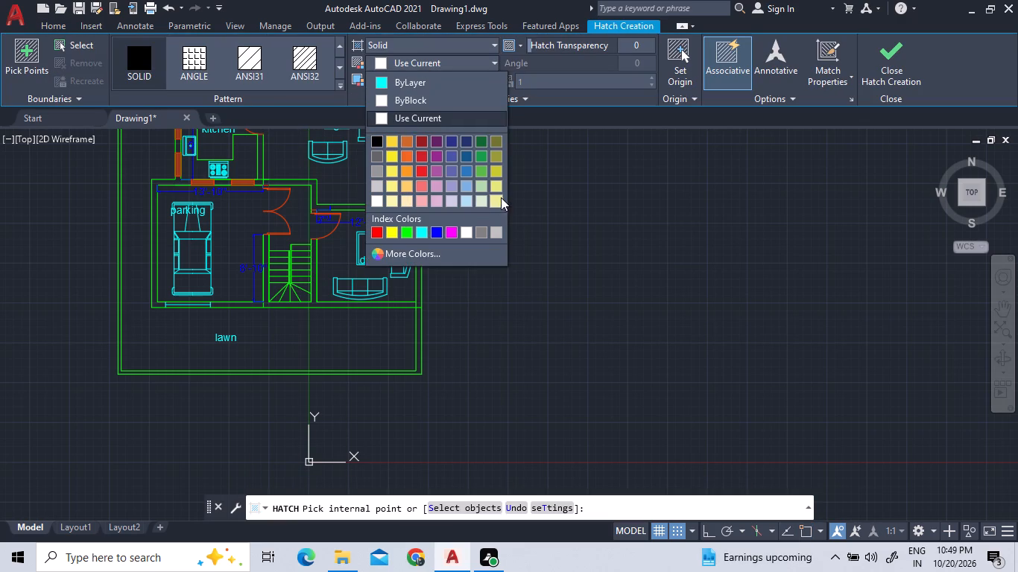
click(499, 191)
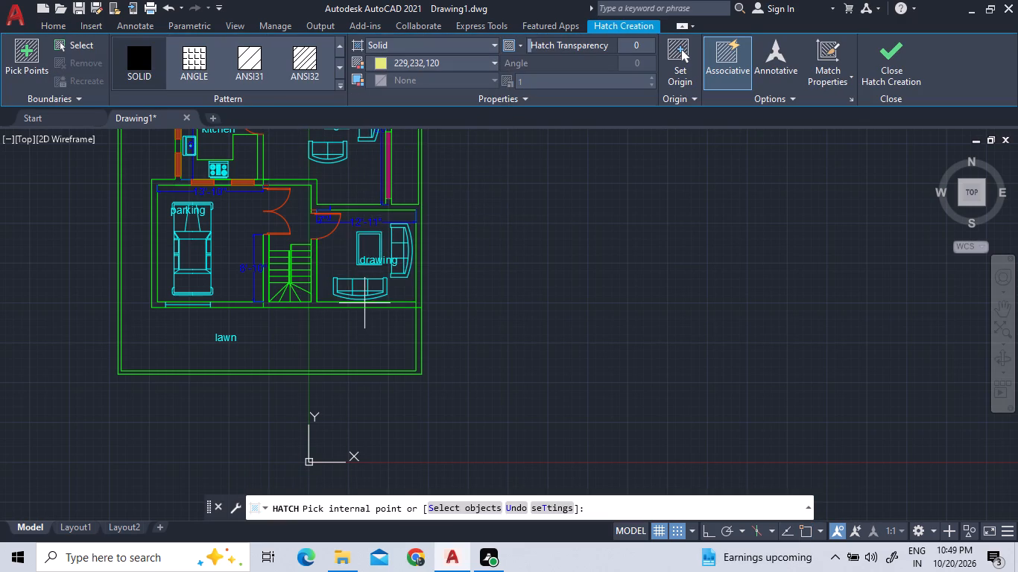
click(366, 305)
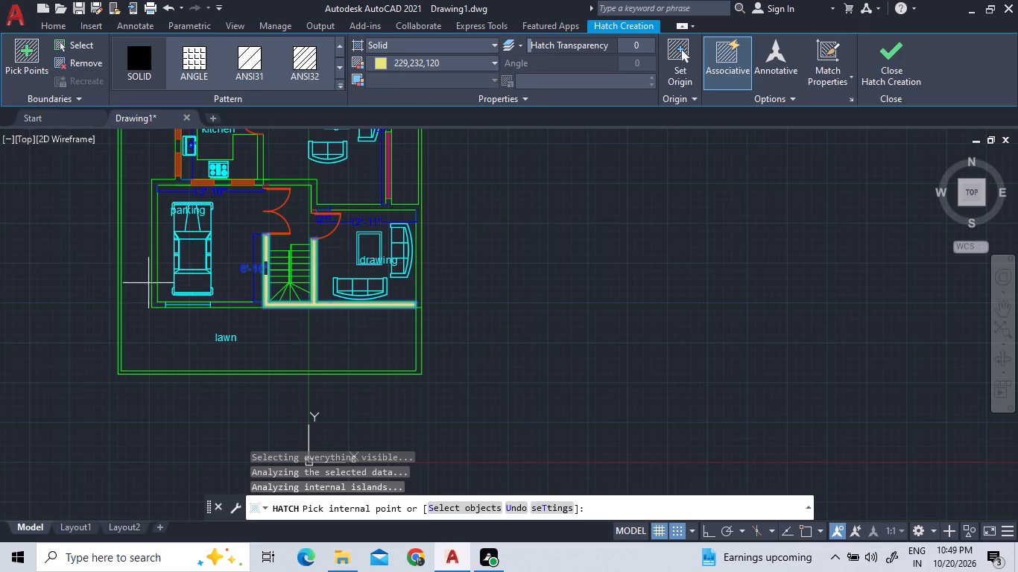
scroll(221, 294, up, 3)
click(235, 311)
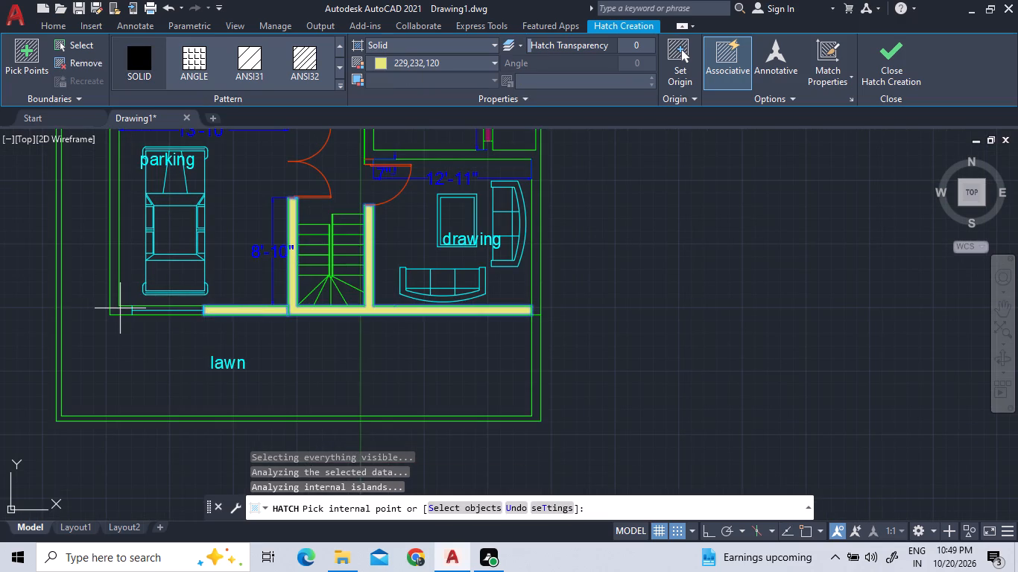
click(120, 309)
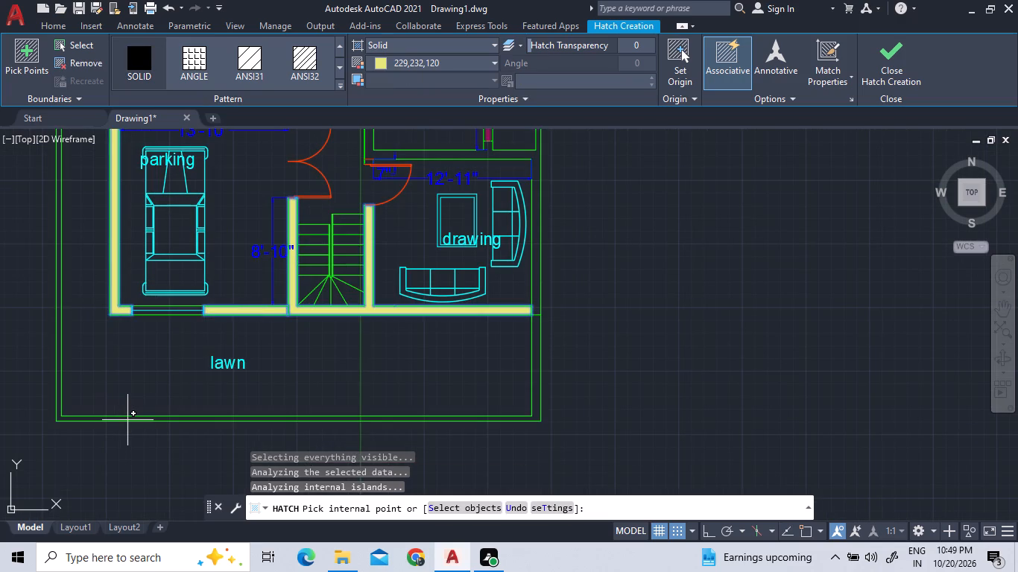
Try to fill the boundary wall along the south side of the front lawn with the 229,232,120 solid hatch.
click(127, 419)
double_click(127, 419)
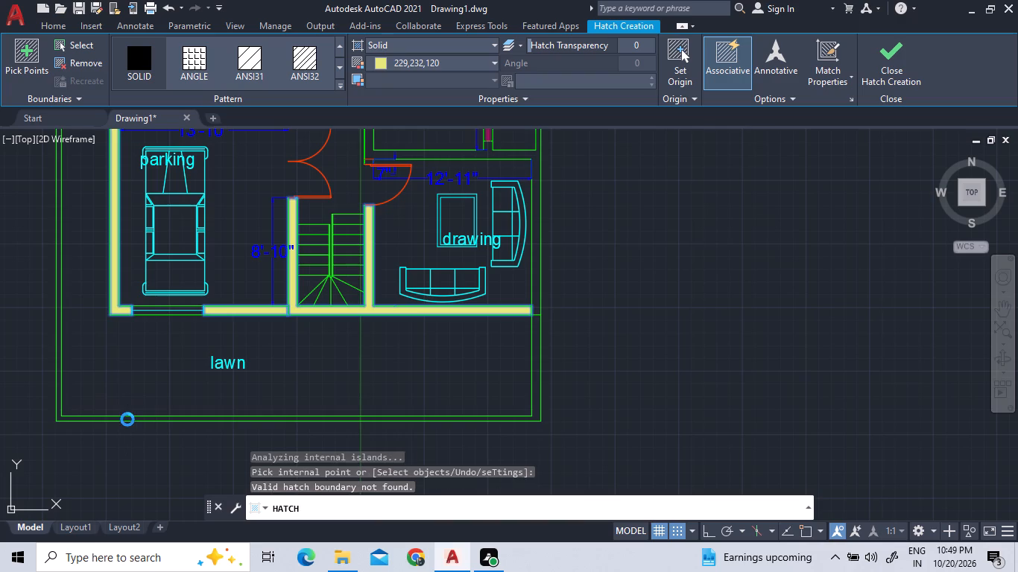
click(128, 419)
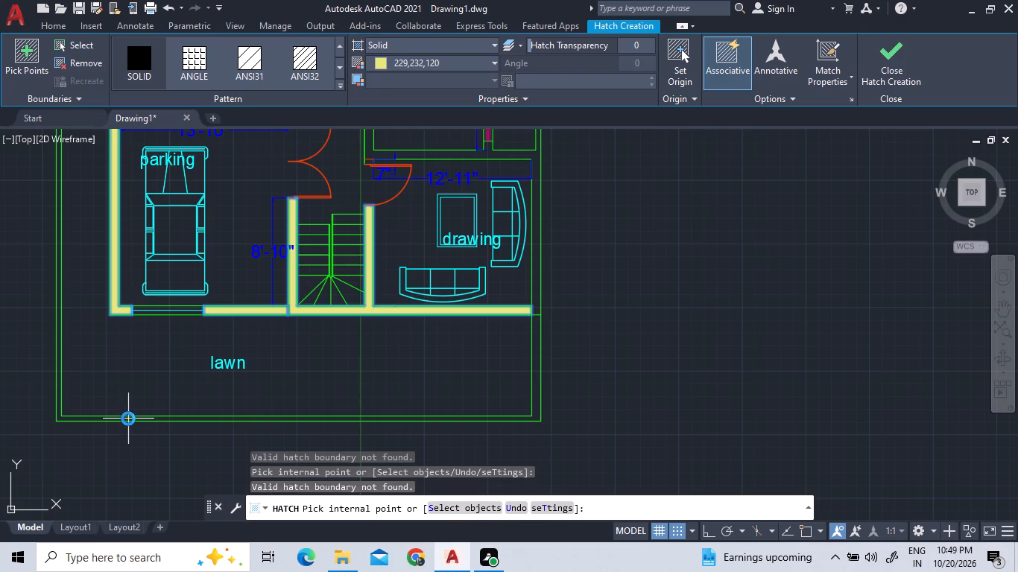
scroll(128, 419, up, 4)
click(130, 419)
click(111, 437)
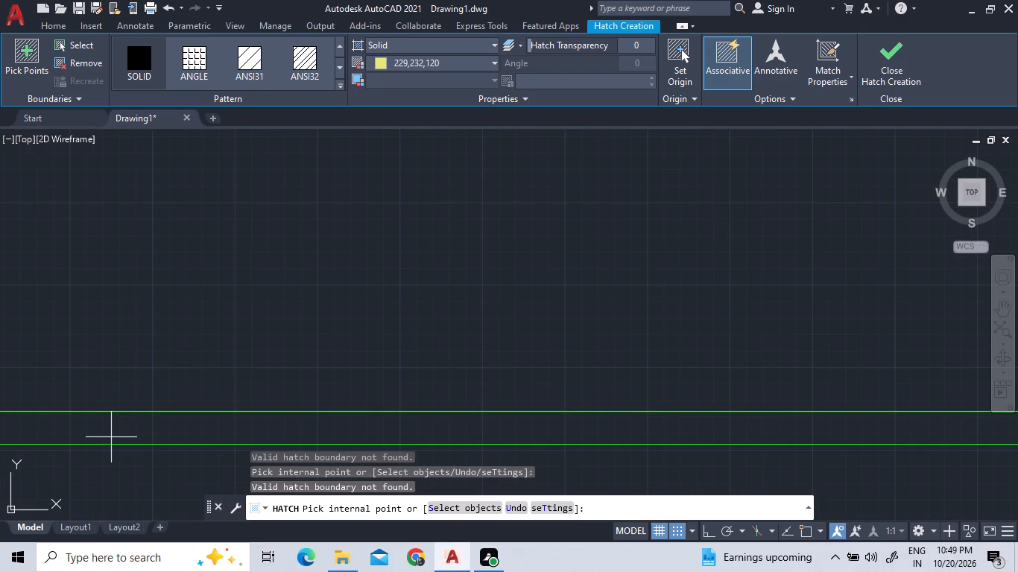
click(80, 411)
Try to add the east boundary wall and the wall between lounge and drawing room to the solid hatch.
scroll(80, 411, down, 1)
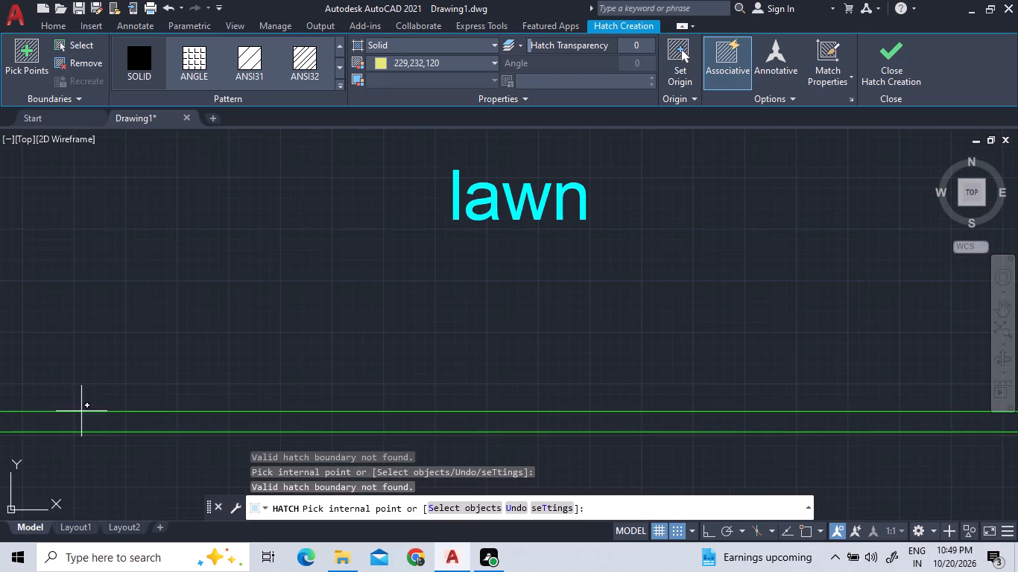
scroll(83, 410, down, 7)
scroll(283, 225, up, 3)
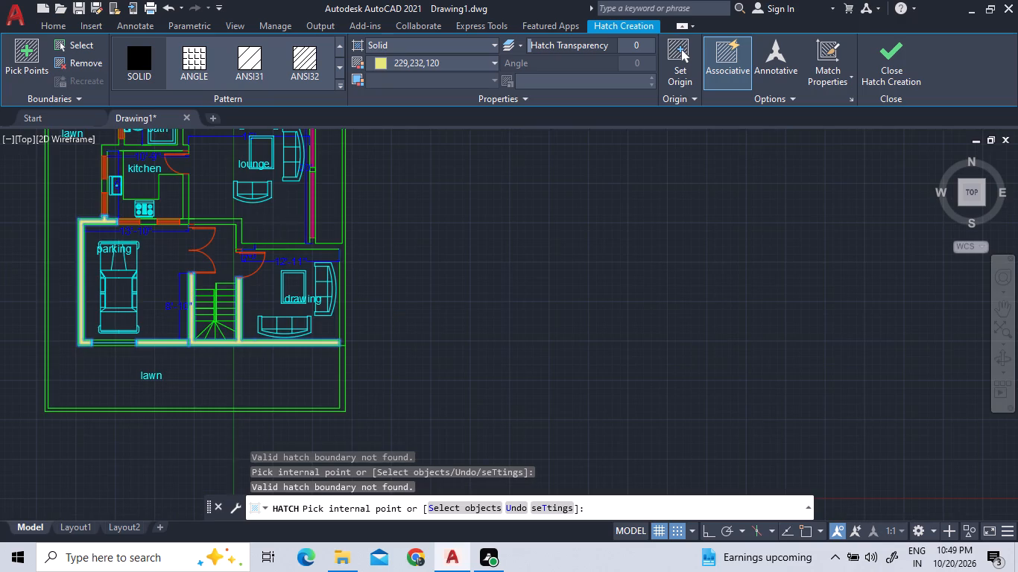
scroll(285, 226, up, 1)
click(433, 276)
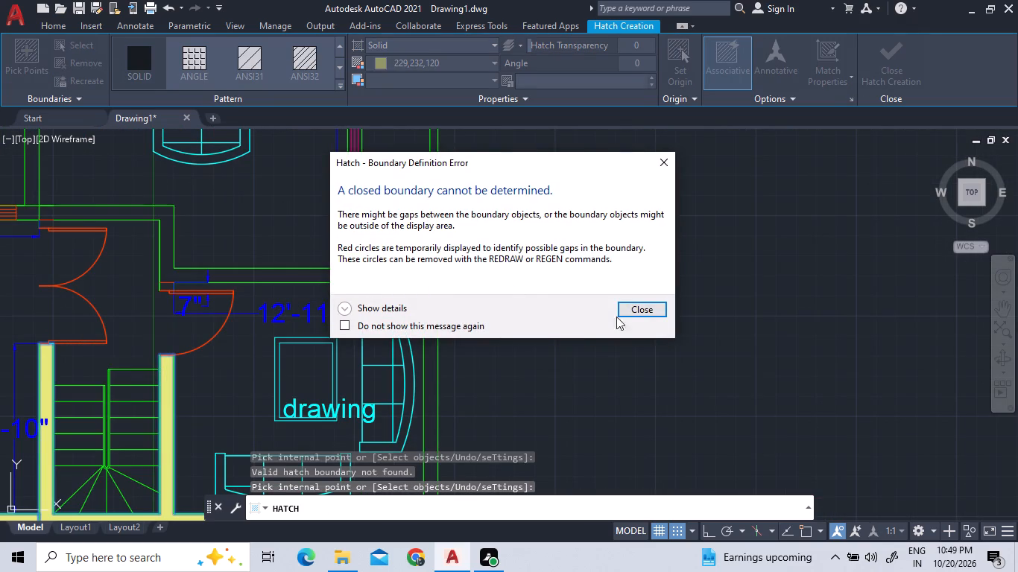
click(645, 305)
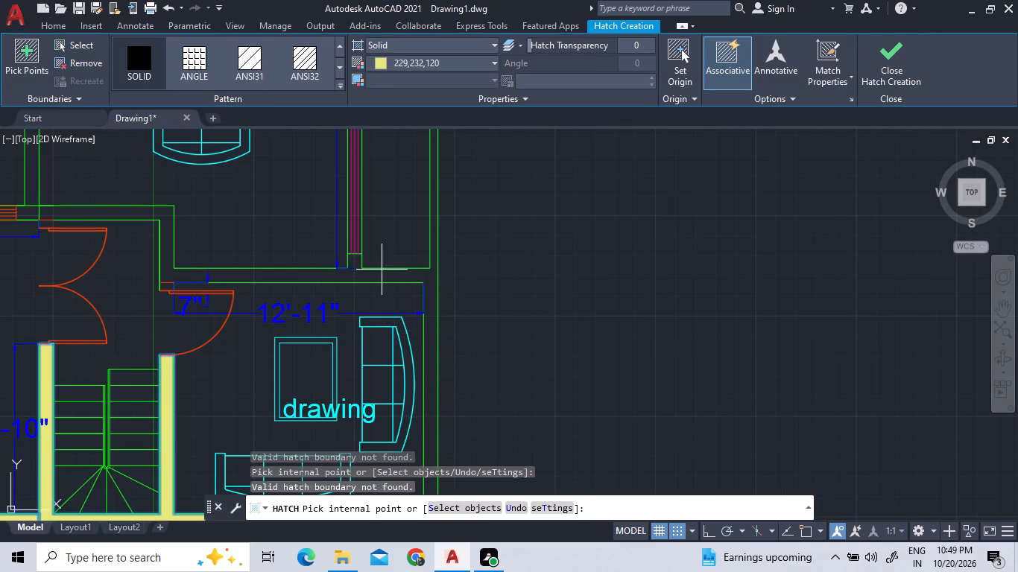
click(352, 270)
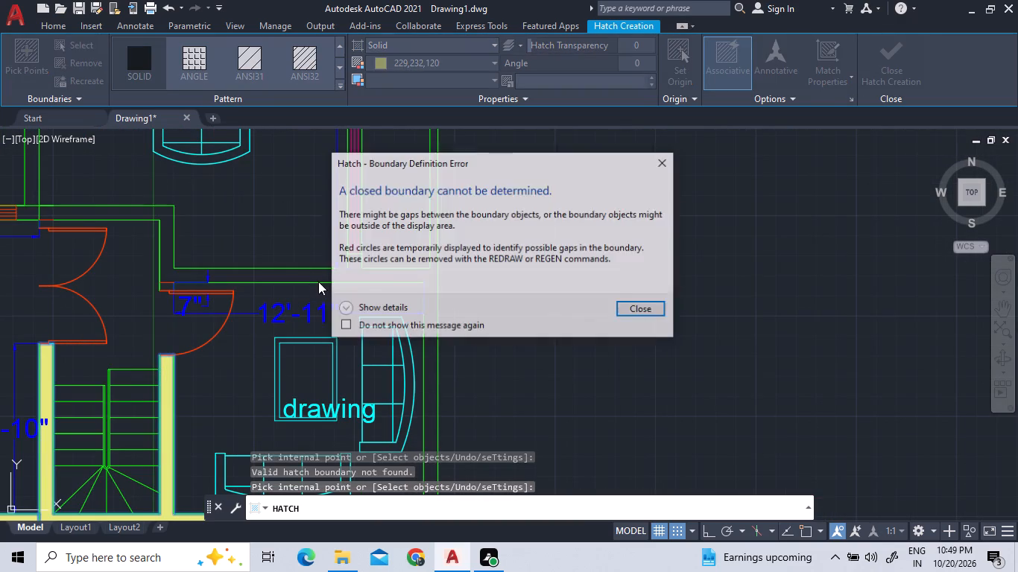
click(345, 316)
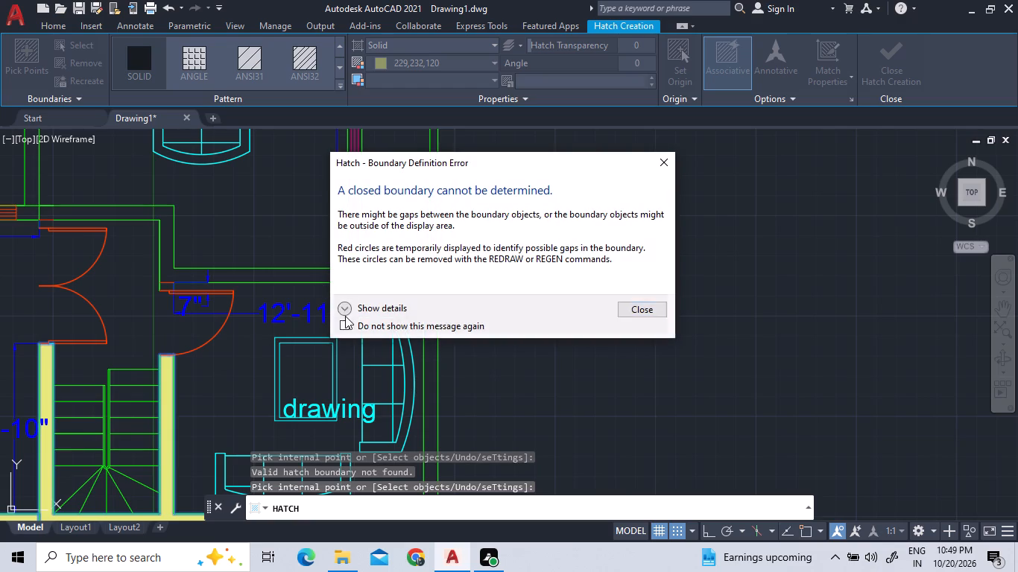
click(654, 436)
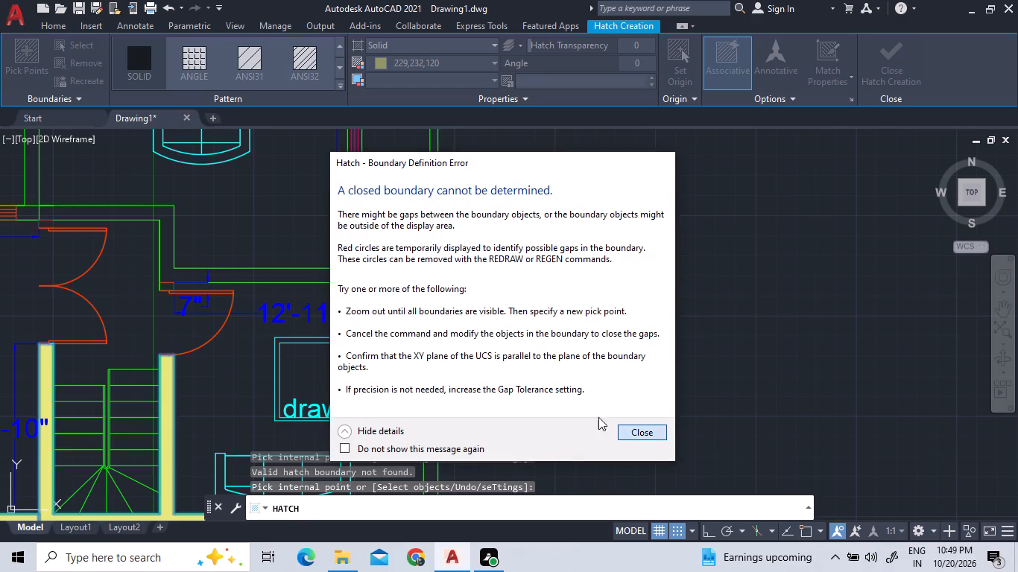
Finish the solid hatch, keeping the fills already picked around the parking, stairs and drawing room.
scroll(570, 318, down, 4)
scroll(459, 324, up, 3)
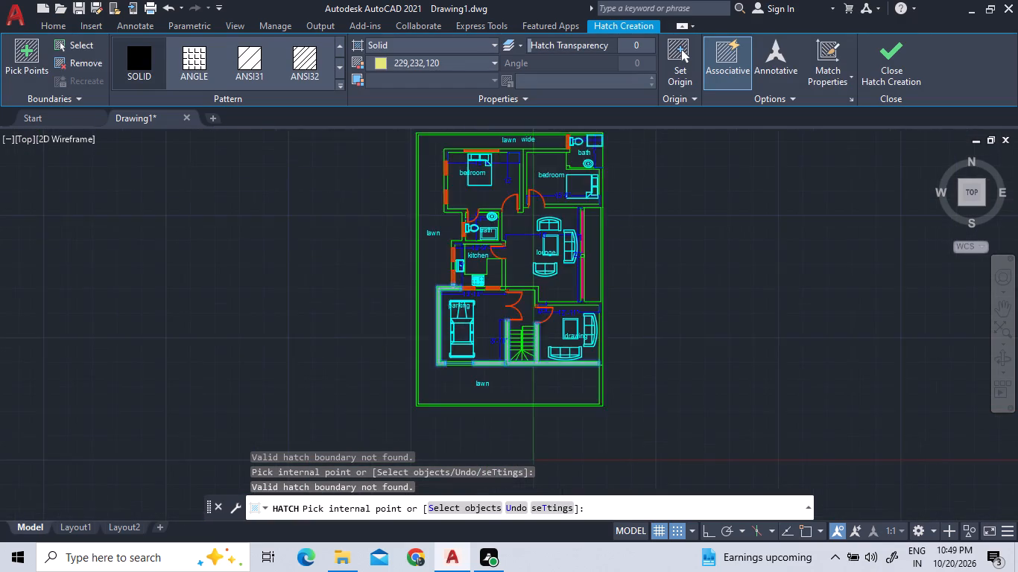
scroll(443, 243, down, 1)
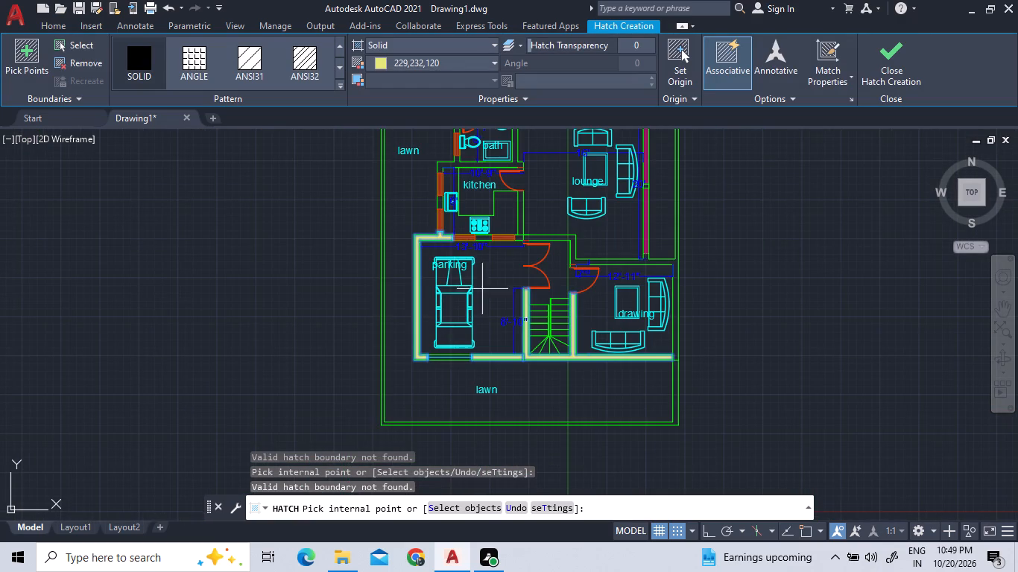
click(876, 59)
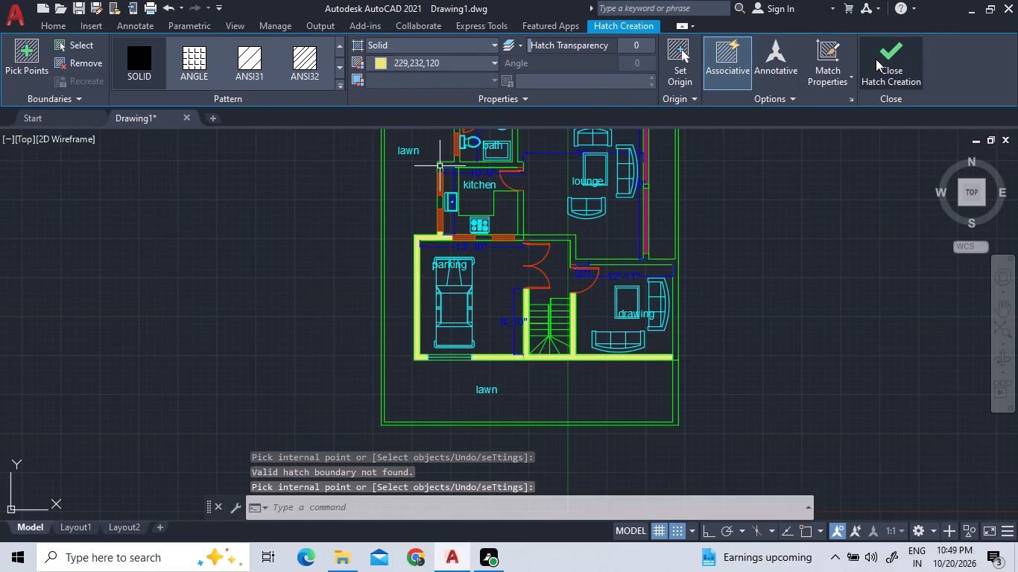
Join the two line segments of the east boundary wall beside the northeast bath into one line.
scroll(762, 358, down, 2)
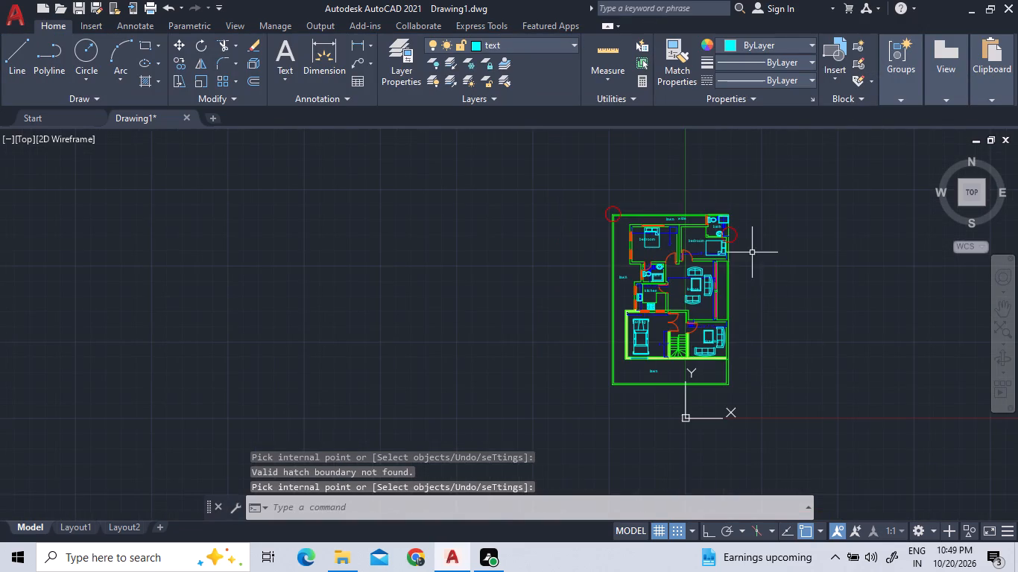
scroll(712, 187, up, 3)
scroll(785, 394, up, 3)
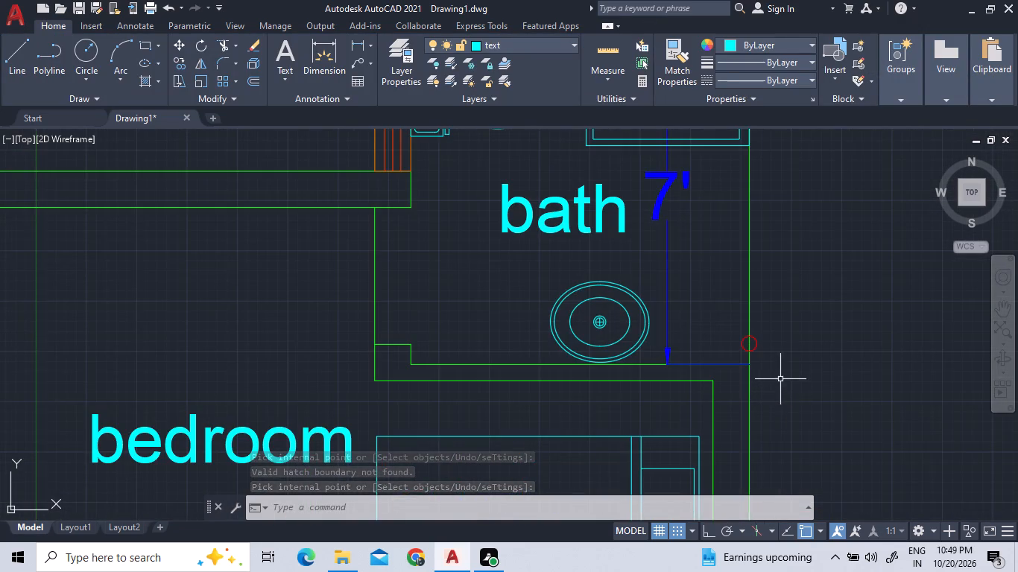
click(780, 362)
click(720, 316)
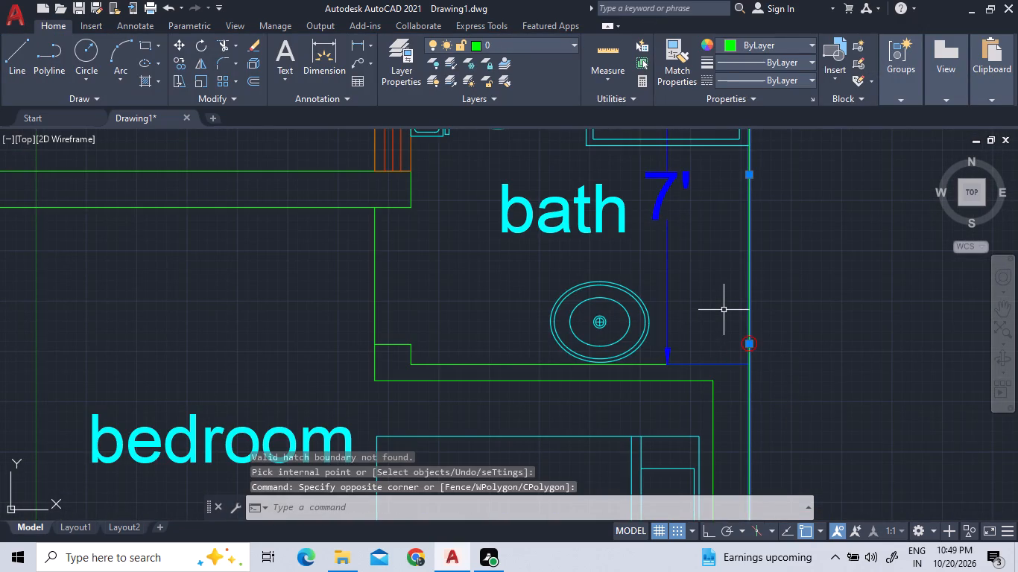
text(j)
key(space)
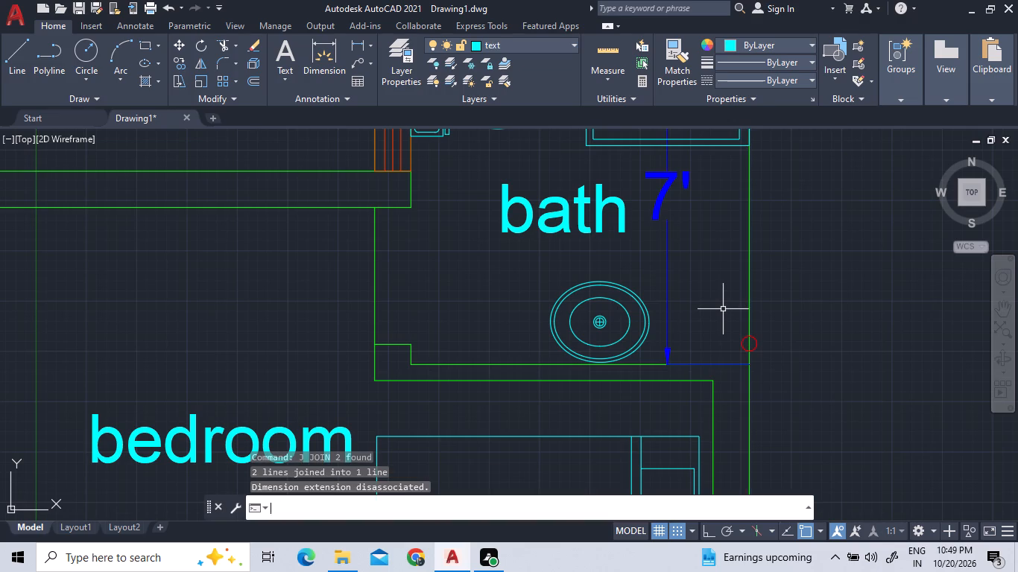
click(745, 346)
click(739, 348)
Examine the circled spot at the northwest corner of the boundary wall and check the plan as a whole.
scroll(691, 414, down, 2)
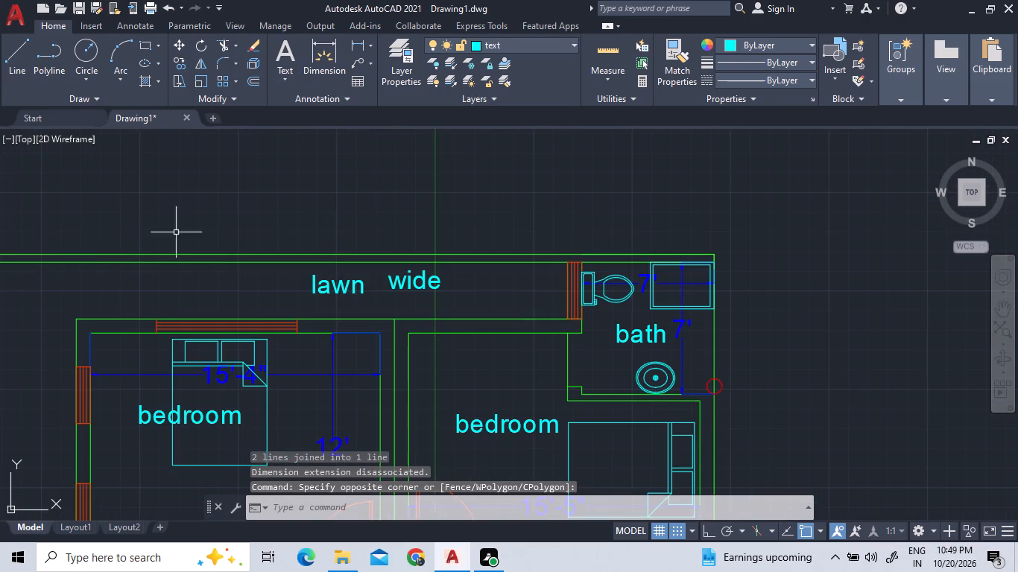
scroll(122, 261, down, 2)
scroll(68, 248, up, 3)
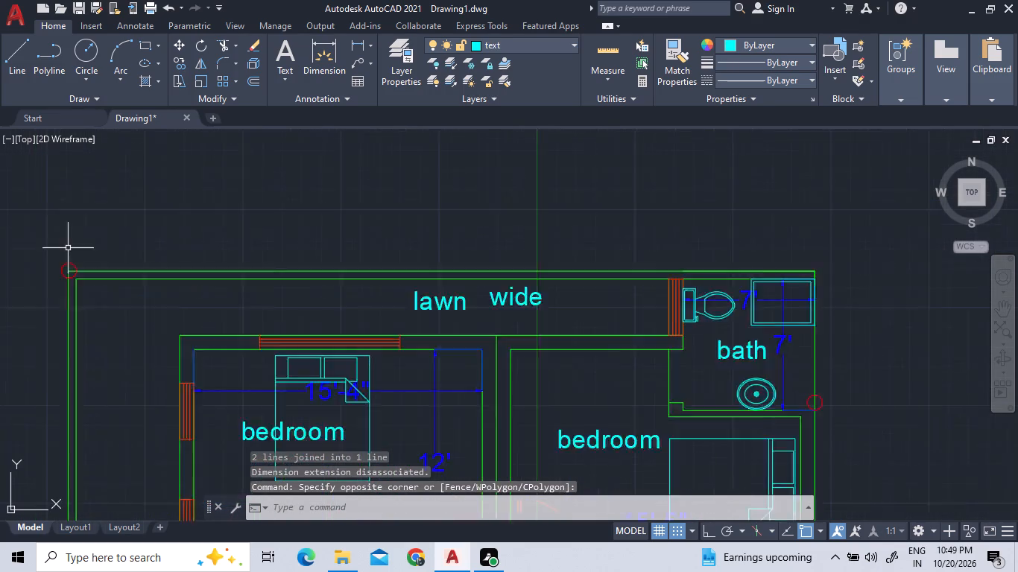
scroll(72, 287, up, 3)
right_click(148, 238)
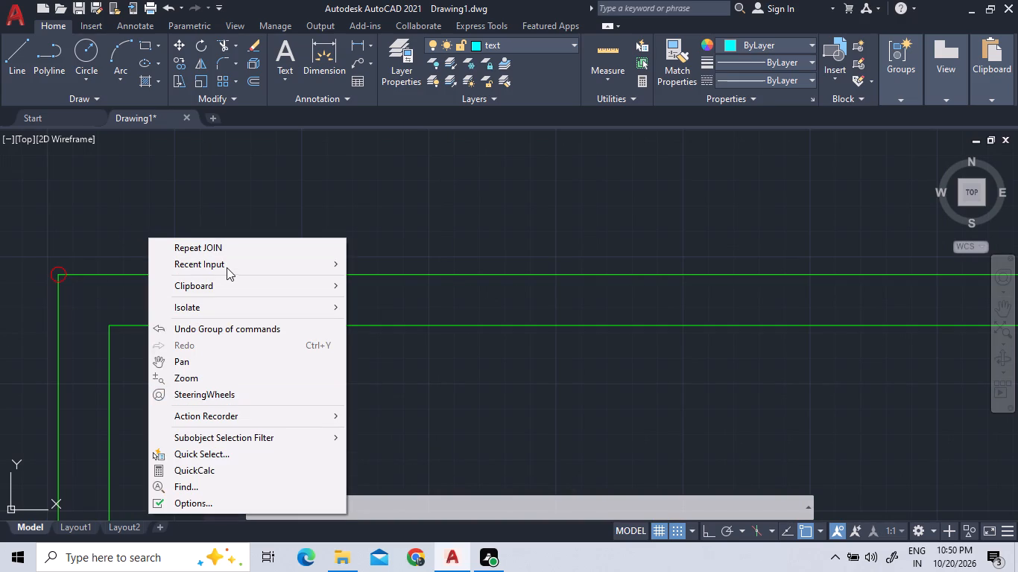
click(283, 203)
key(Escape)
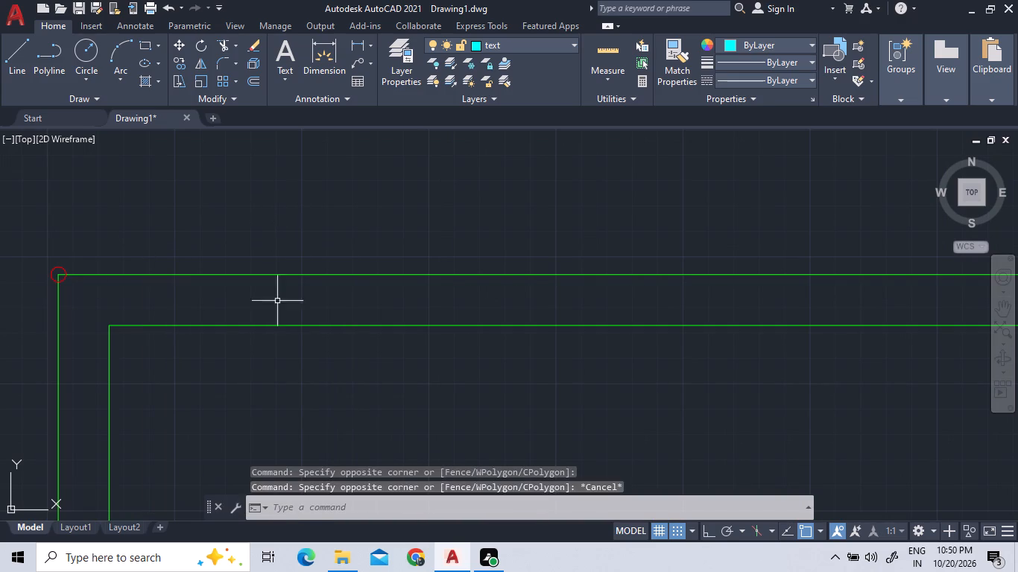
scroll(276, 312, down, 6)
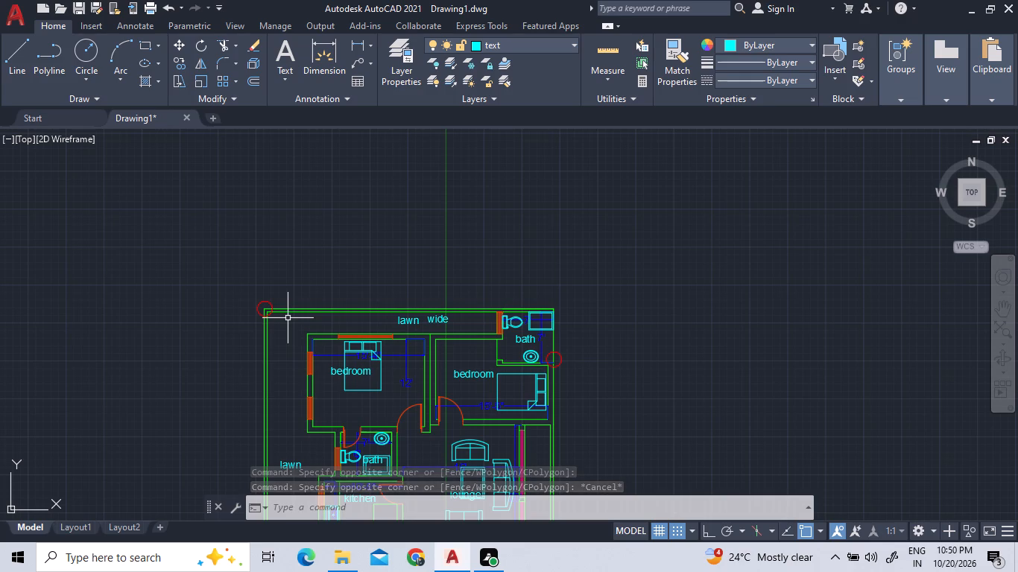
scroll(505, 277, down, 3)
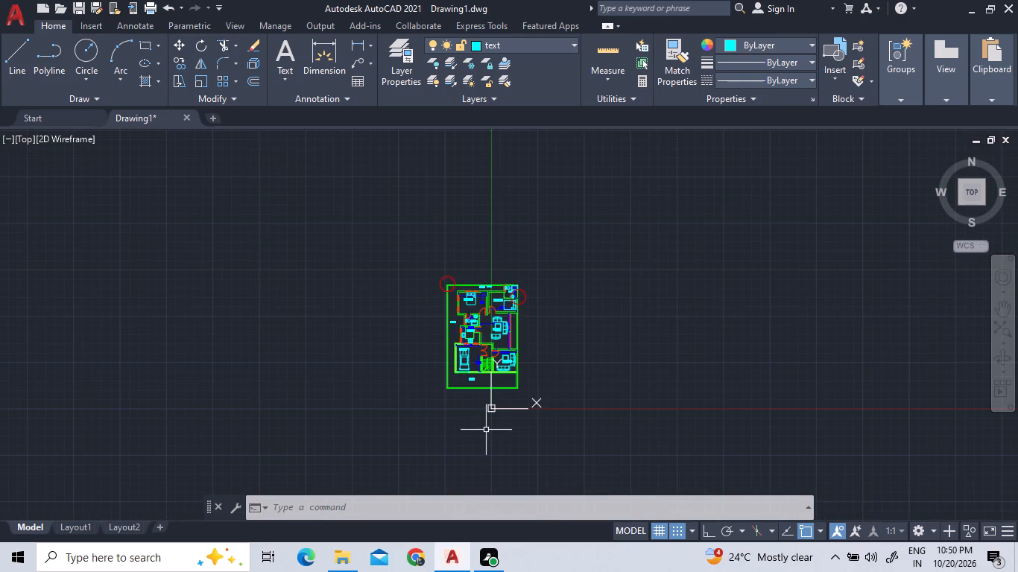
scroll(513, 388, up, 3)
scroll(513, 388, down, 2)
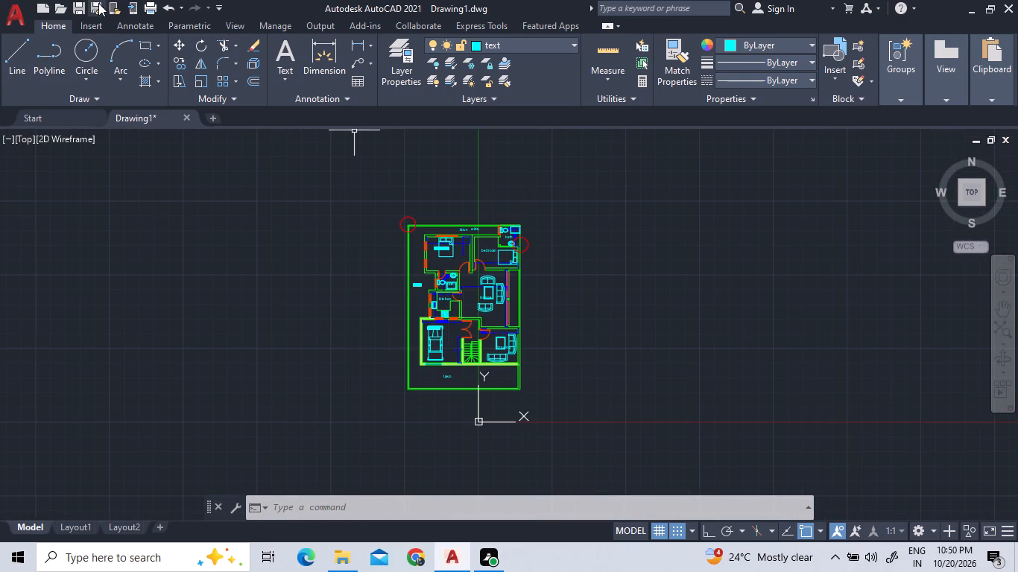
Save the drawing as "20 oct 11pm" in the AUTOCAD folder on New Volume (H:).
click(77, 9)
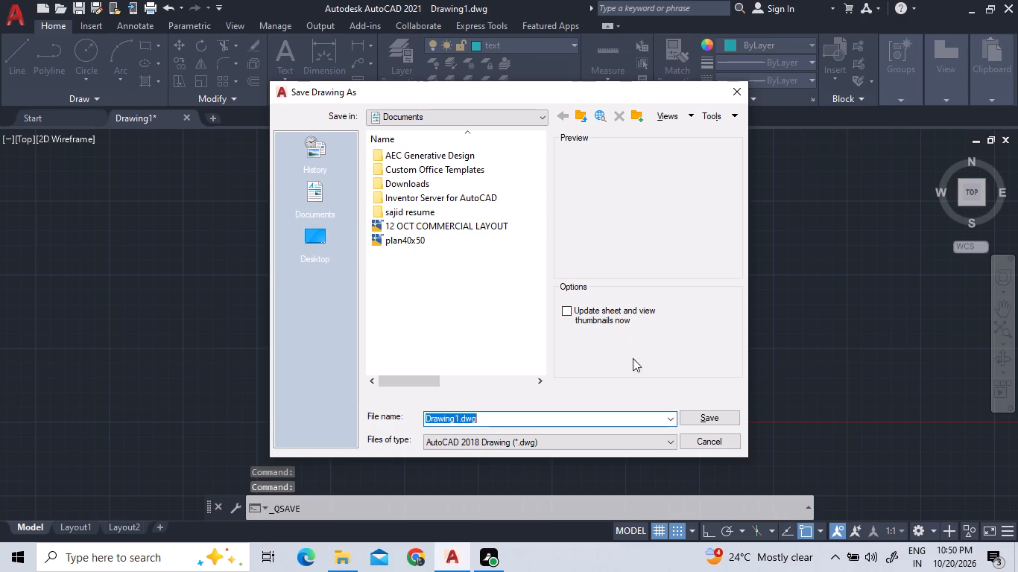
click(438, 123)
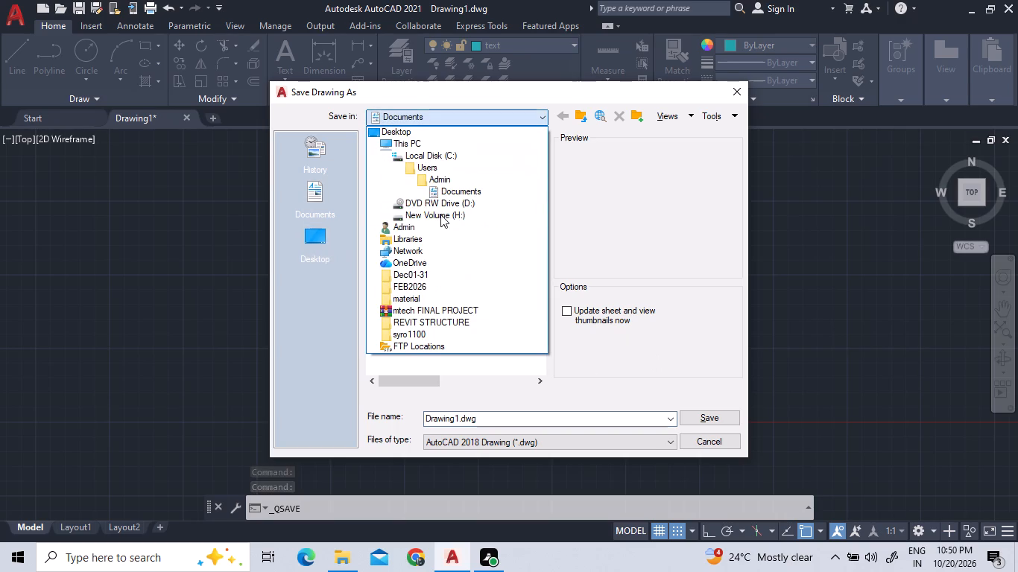
click(447, 218)
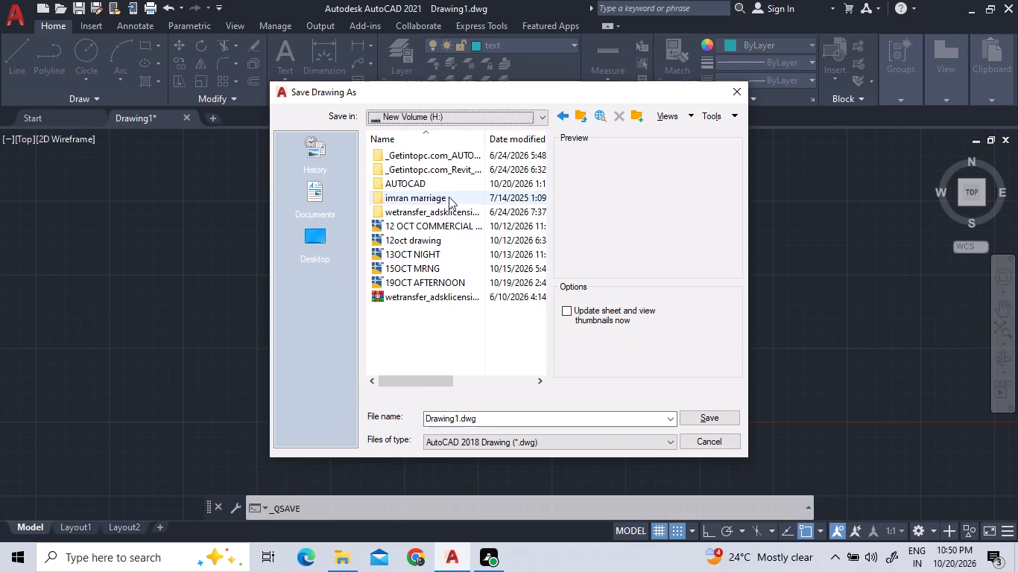
double_click(448, 185)
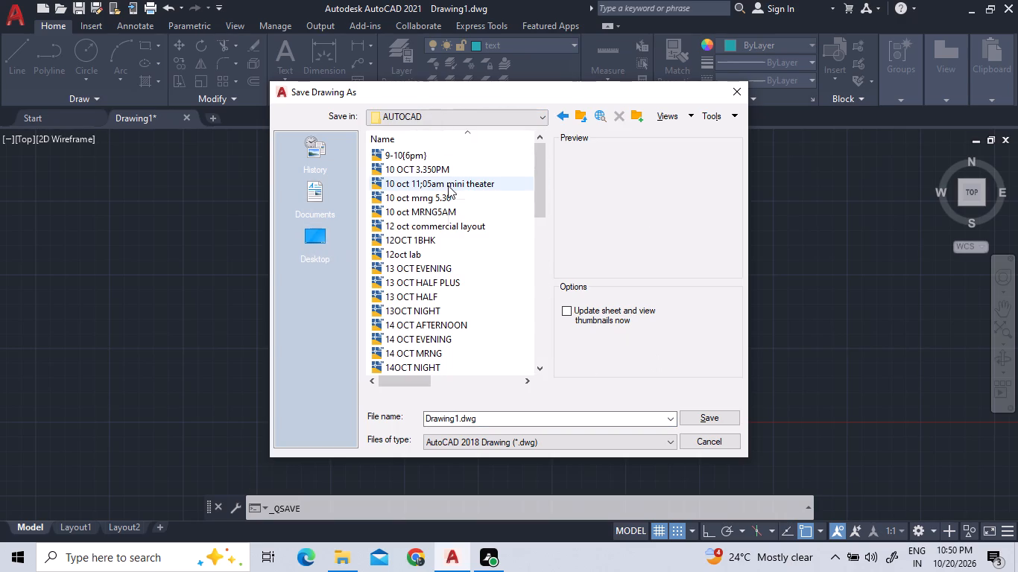
double_click(508, 425)
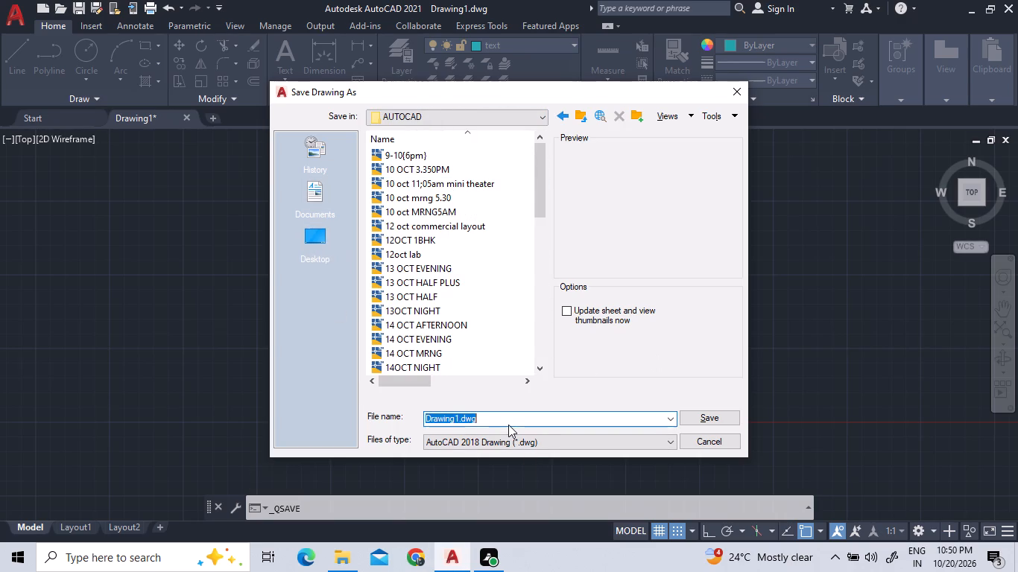
key(2)
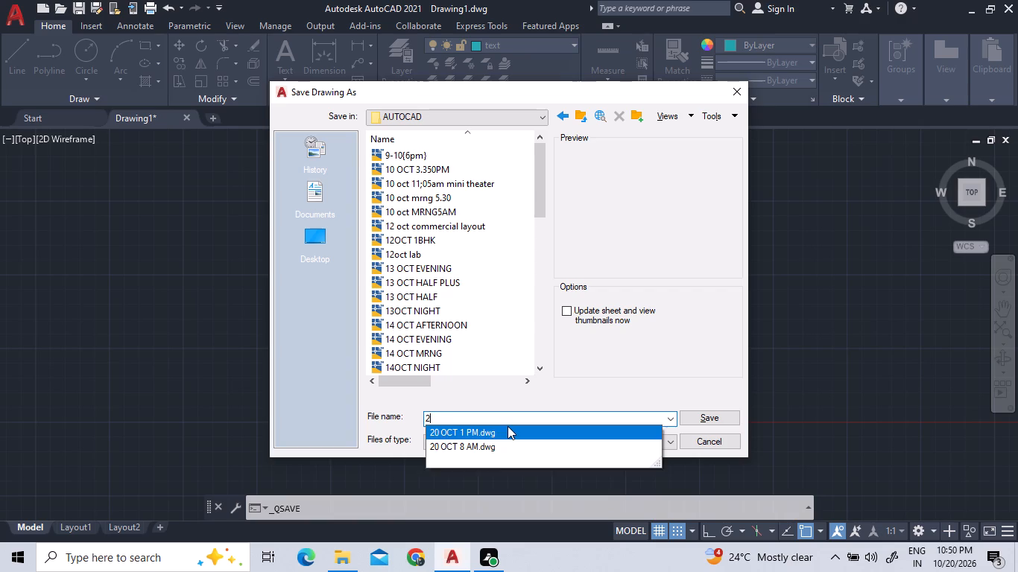
text(o)
key(space)
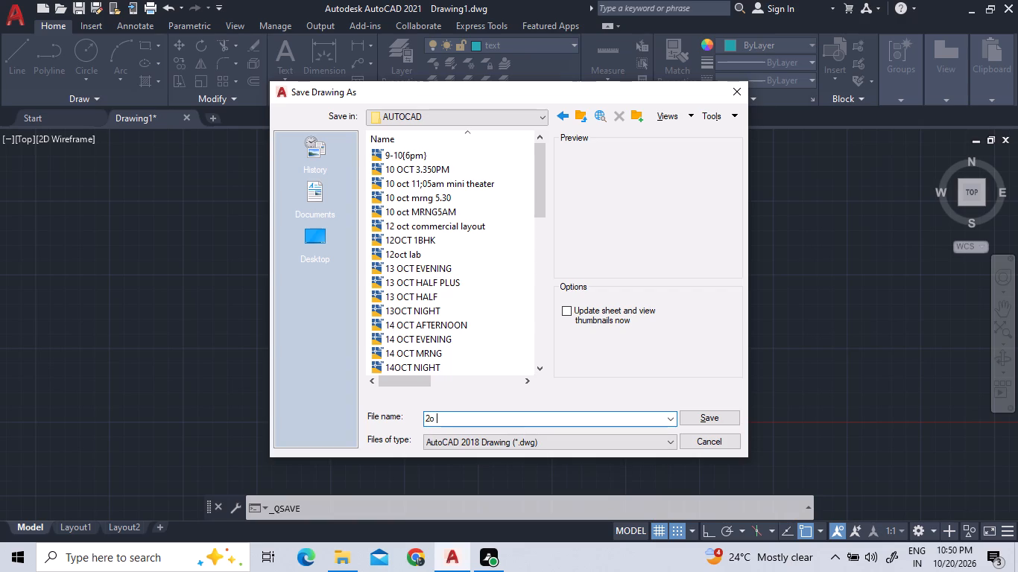
key(BackSpace)
key(BackSpace)
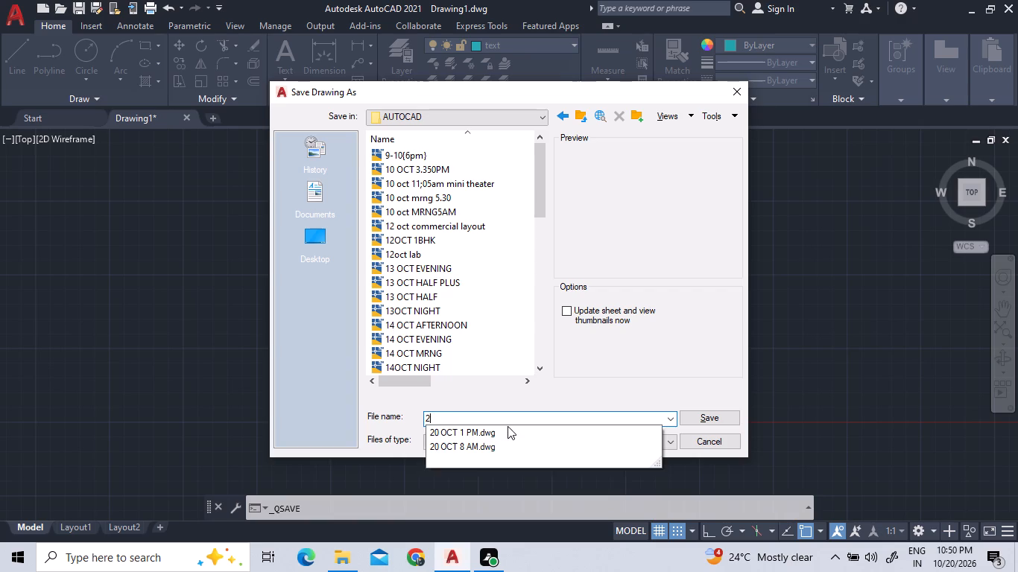
text(0)
key(space)
text(oct)
key(space)
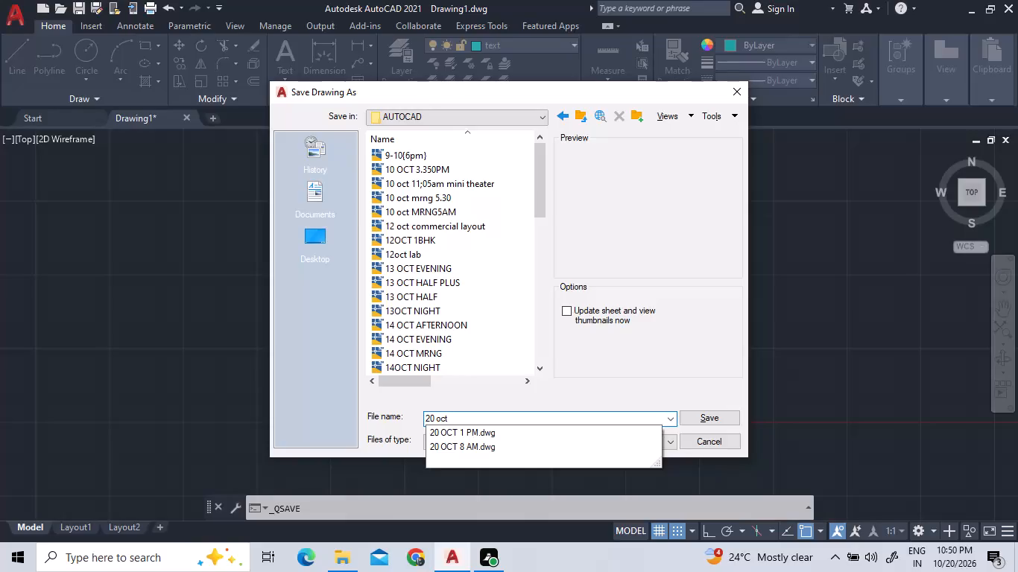
text(11)
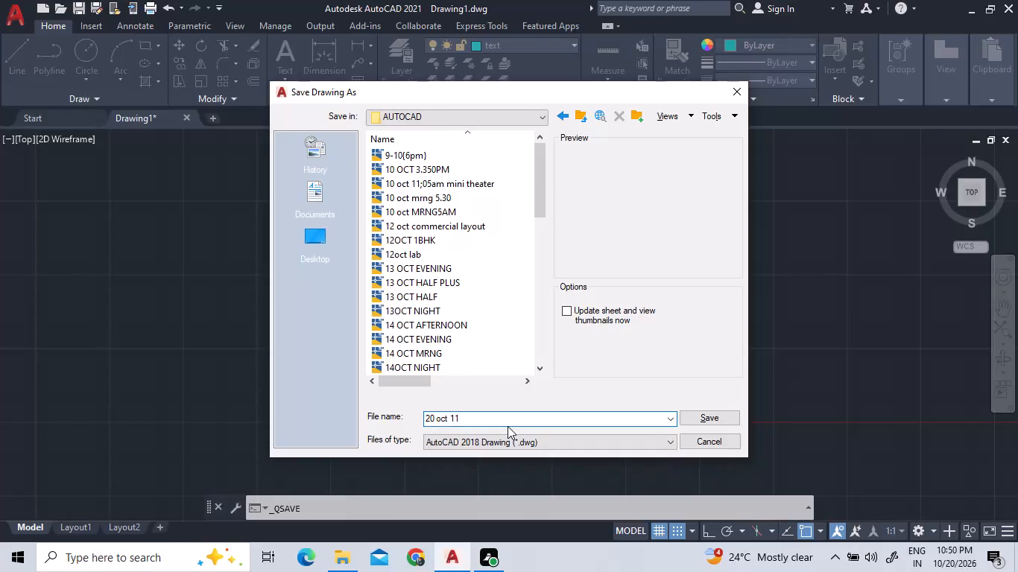
text(pm)
click(714, 414)
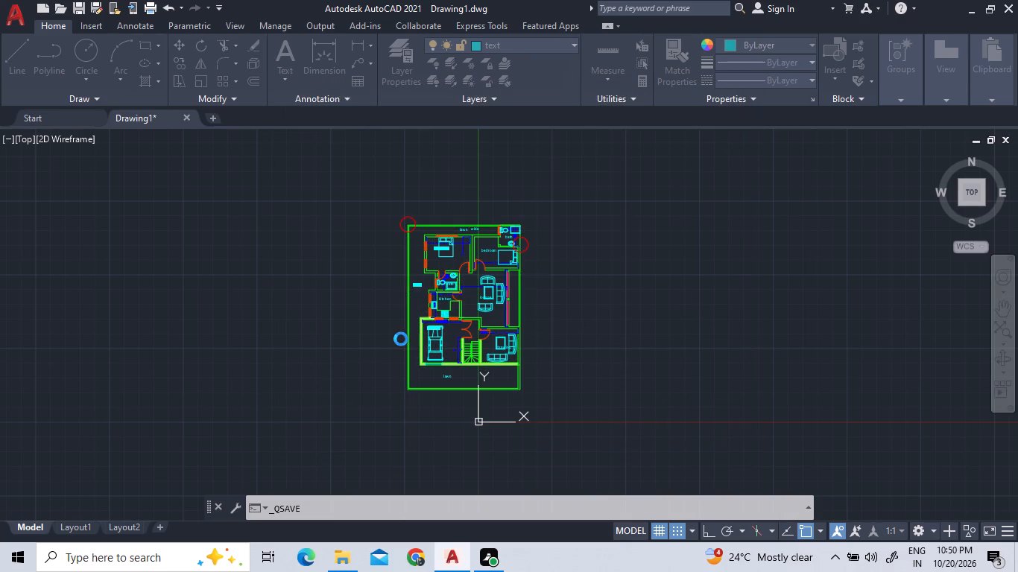